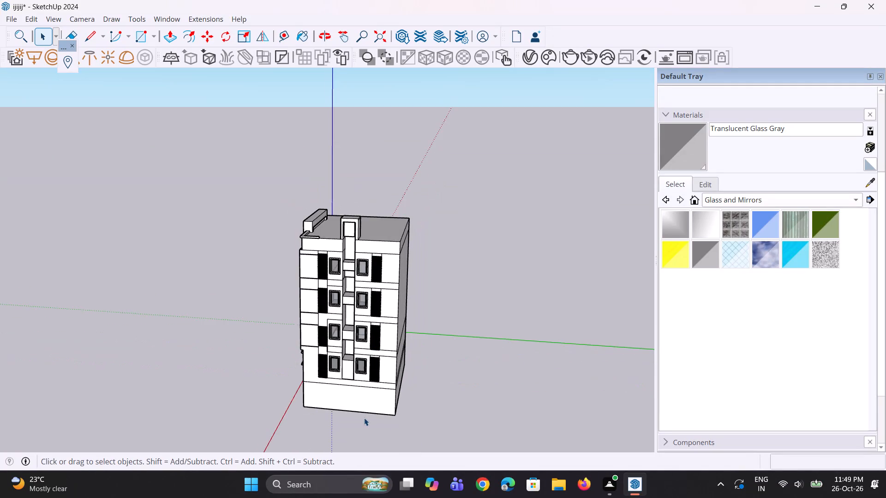
Examine the building's window and louvre facade and the adjoining balcony front.
{"action": "scroll", "coordinate": [364, 418], "scroll_direction": "up", "scroll_amount": 13}
{"action": "scroll", "coordinate": [380, 421], "scroll_direction": "down", "scroll_amount": 6}
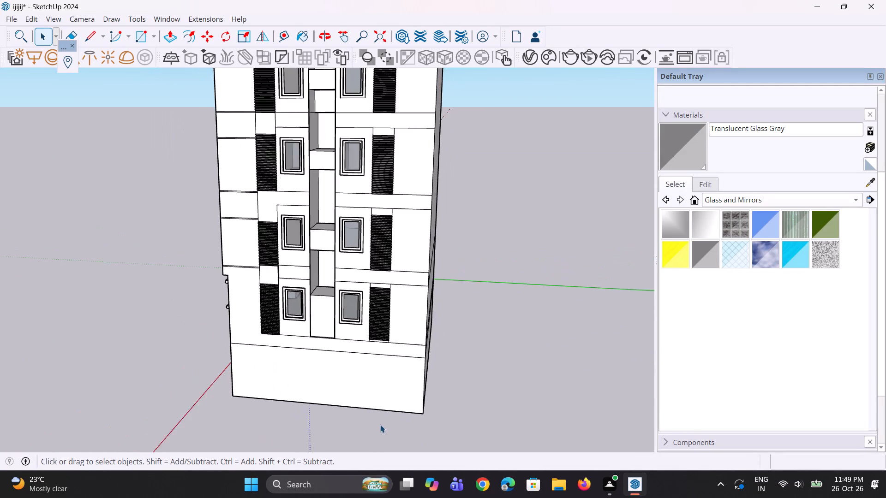
{"action": "scroll", "coordinate": [380, 425], "scroll_direction": "down", "scroll_amount": 6}
{"action": "middle_click_drag", "start_coordinate": [385, 431], "coordinate": [389, 406]}
{"action": "scroll", "coordinate": [389, 379], "scroll_direction": "up", "scroll_amount": 2}
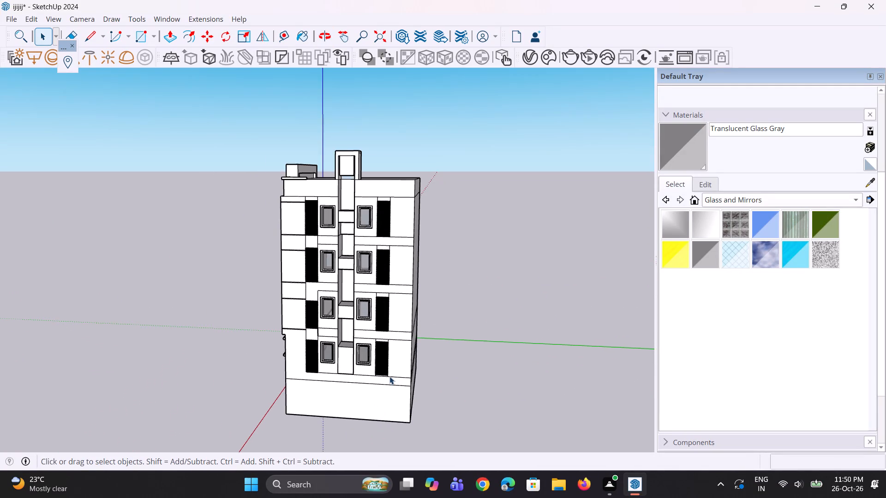
{"action": "scroll", "coordinate": [389, 374], "scroll_direction": "up", "scroll_amount": 1}
{"action": "scroll", "coordinate": [377, 423], "scroll_direction": "down", "scroll_amount": 4}
{"action": "middle_click_drag", "start_coordinate": [377, 405], "coordinate": [390, 345]}
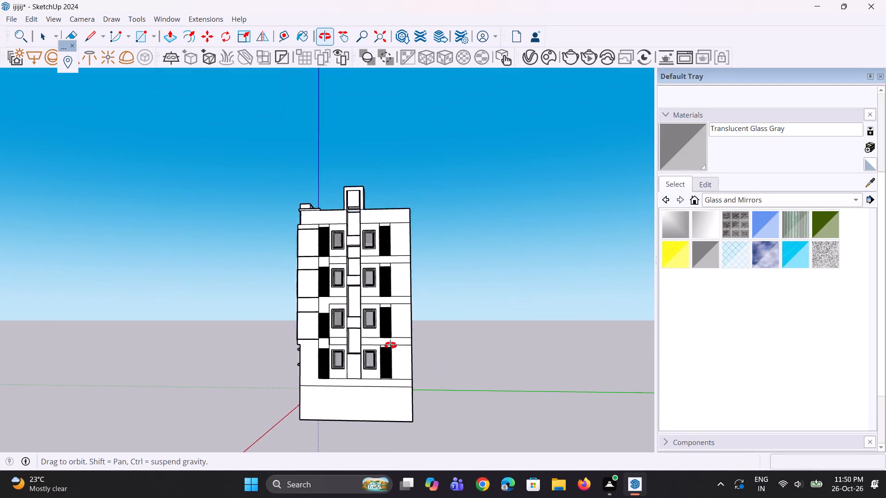
{"action": "middle_click_drag", "start_coordinate": [390, 345], "coordinate": [390, 345]}
{"action": "scroll", "coordinate": [383, 340], "scroll_direction": "up", "scroll_amount": 8}
{"action": "middle_click_drag", "start_coordinate": [360, 361], "coordinate": [447, 375]}
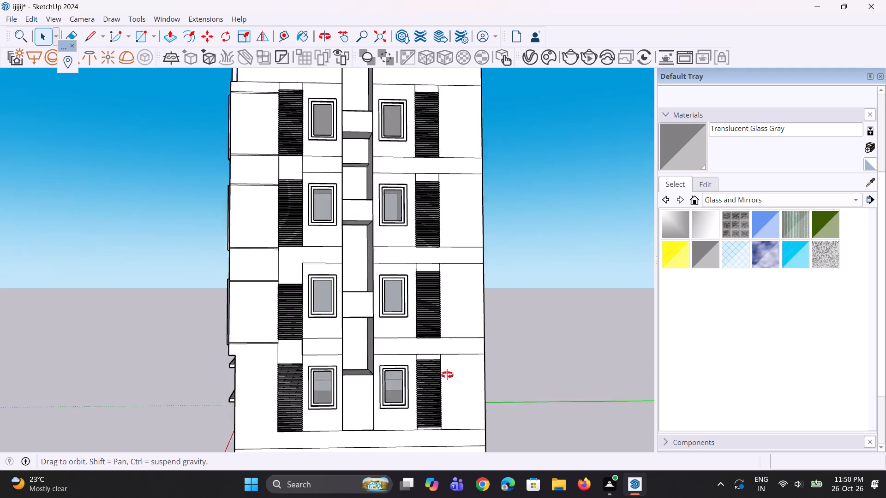
{"action": "middle_click_drag", "start_coordinate": [447, 375], "coordinate": [475, 362]}
{"action": "scroll", "coordinate": [331, 360], "scroll_direction": "down", "scroll_amount": 4}
{"action": "middle_click_drag", "start_coordinate": [323, 356], "coordinate": [450, 362]}
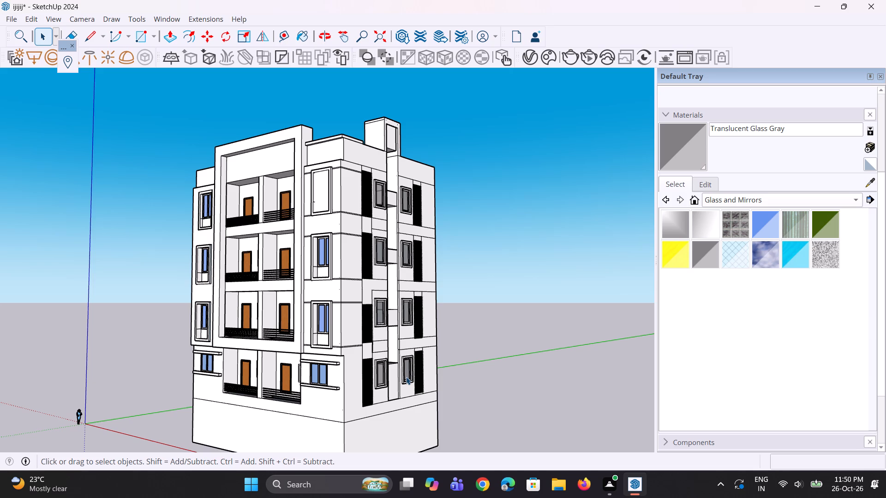
{"action": "middle_click_drag", "start_coordinate": [427, 264], "coordinate": [183, 264]}
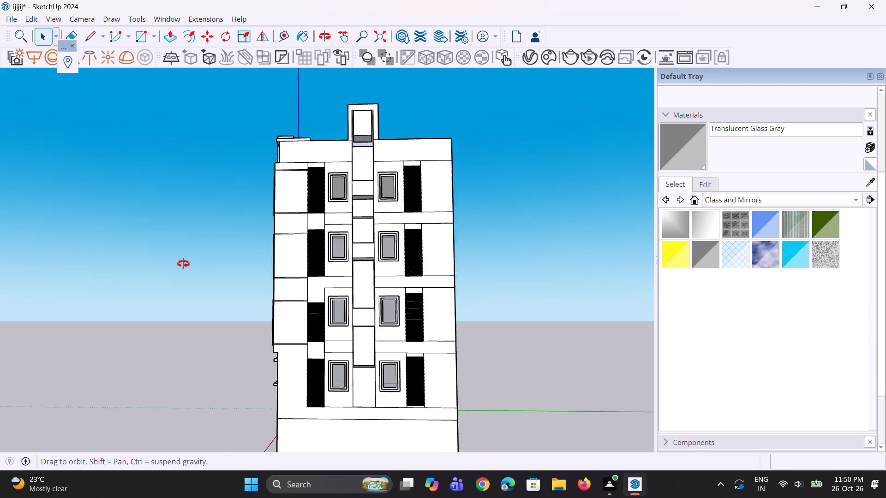
{"action": "middle_click_drag", "start_coordinate": [183, 264], "coordinate": [182, 264]}
{"action": "scroll", "coordinate": [277, 168], "scroll_direction": "up", "scroll_amount": 4}
Draw a vertical line about 6' 5 5/8" long from the right-hand louvre strip's inner top corner up to the roof edge.
{"action": "key", "text": "l"}
{"action": "scroll", "coordinate": [229, 497], "scroll_direction": "down", "scroll_amount": 1}
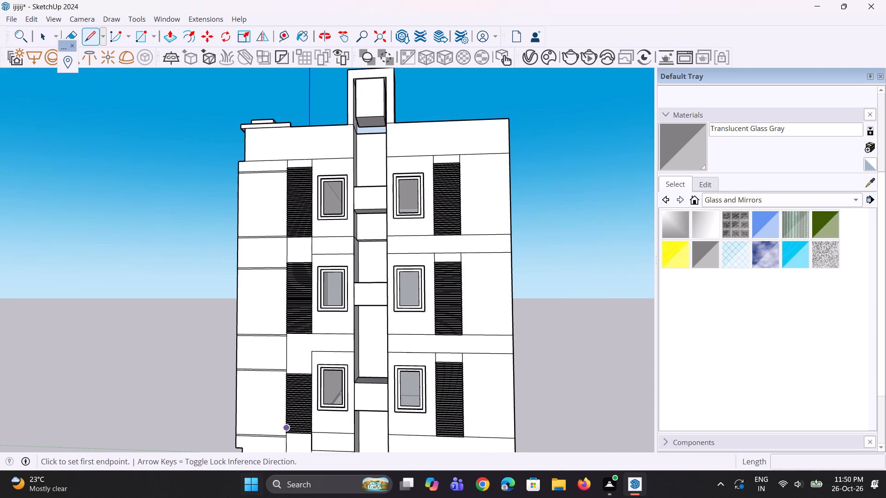
{"action": "scroll", "coordinate": [227, 497], "scroll_direction": "down", "scroll_amount": 5}
{"action": "scroll", "coordinate": [361, 347], "scroll_direction": "down", "scroll_amount": 8}
{"action": "middle_click_drag", "start_coordinate": [451, 311], "coordinate": [450, 339]}
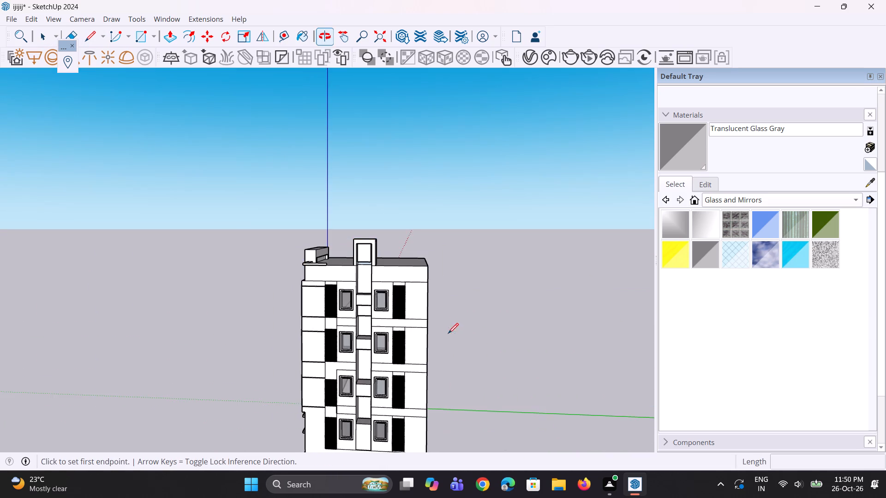
{"action": "scroll", "coordinate": [441, 329], "scroll_direction": "up", "scroll_amount": 2}
{"action": "scroll", "coordinate": [411, 290], "scroll_direction": "up", "scroll_amount": 9}
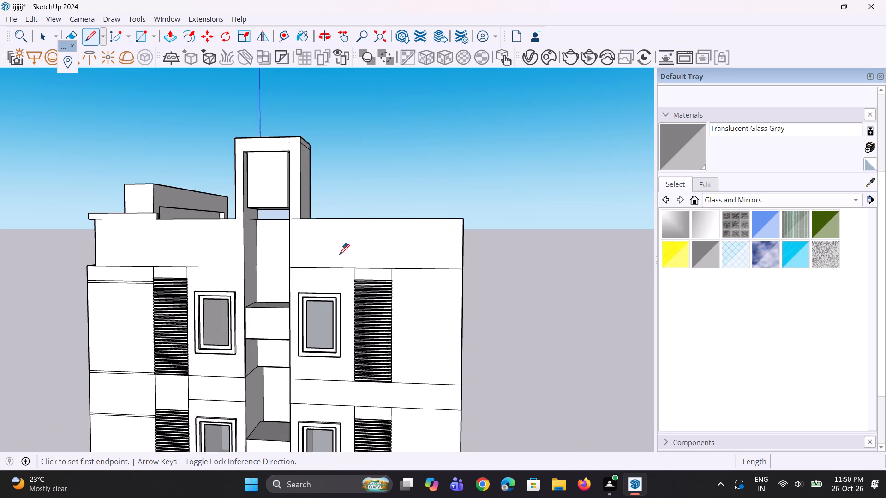
{"action": "scroll", "coordinate": [339, 255], "scroll_direction": "up", "scroll_amount": 2}
{"action": "left_click", "coordinate": [358, 270]}
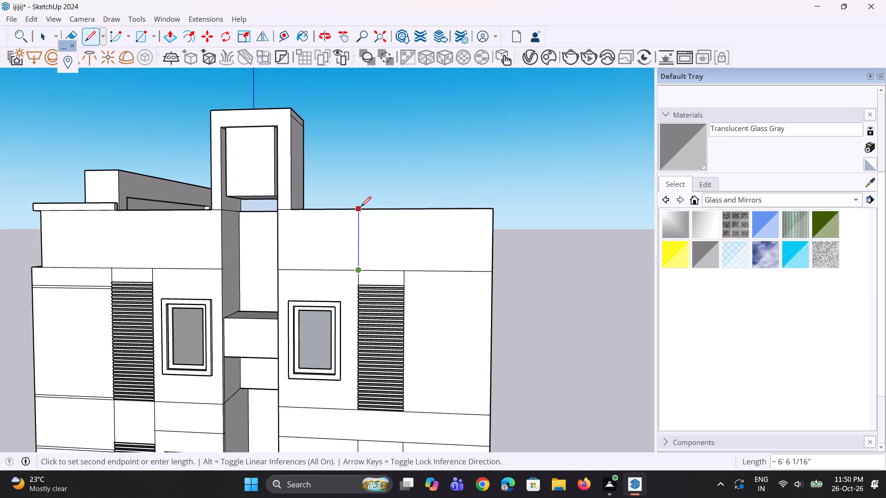
{"action": "left_click", "coordinate": [355, 208]}
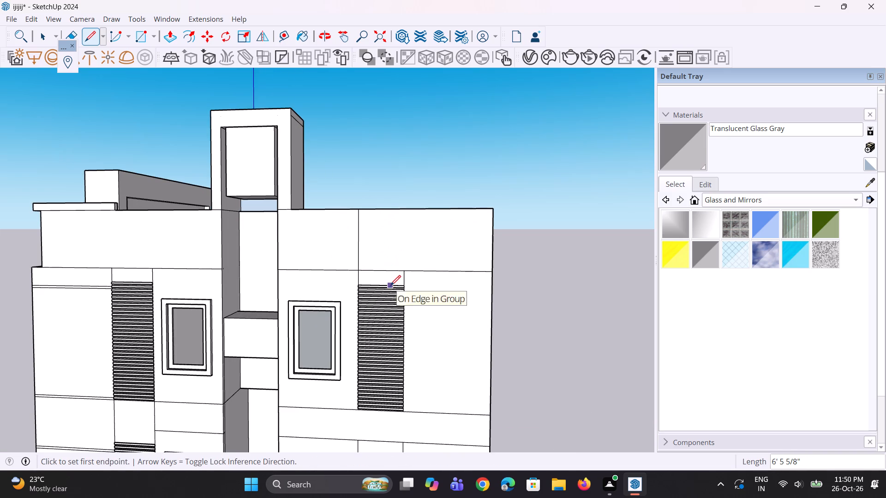
Draw an L-shaped outline on the parapet, rising from the louvre strip's outer corner and running about 9' horizontally to the building's edge.
{"action": "scroll", "coordinate": [392, 297], "scroll_direction": "up", "scroll_amount": 3}
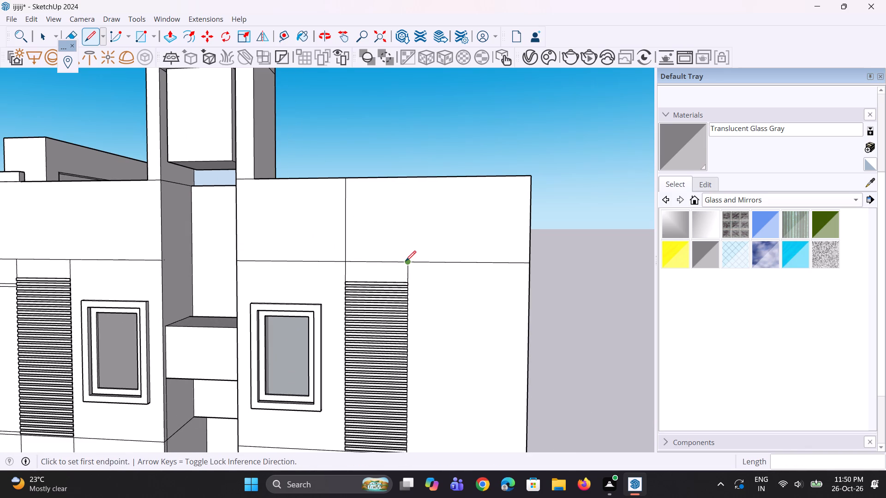
{"action": "left_click", "coordinate": [406, 261]}
{"action": "double_click", "coordinate": [409, 212]}
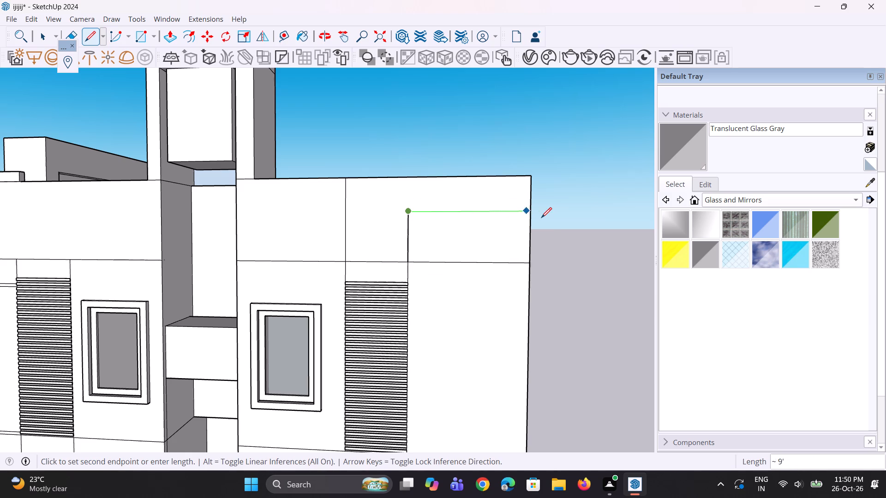
{"action": "left_click", "coordinate": [530, 213]}
{"action": "scroll", "coordinate": [473, 252], "scroll_direction": "down", "scroll_amount": 5}
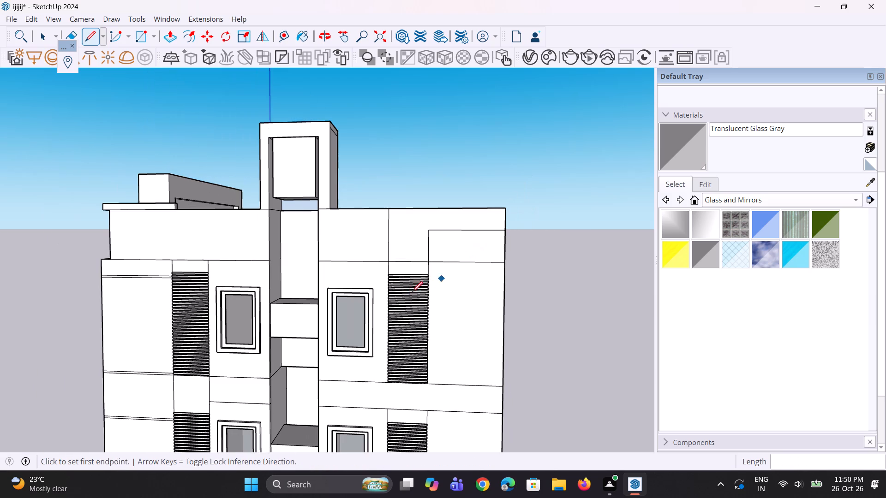
{"action": "scroll", "coordinate": [287, 352], "scroll_direction": "down", "scroll_amount": 1}
{"action": "key", "text": "space"}
{"action": "key", "text": "space"}
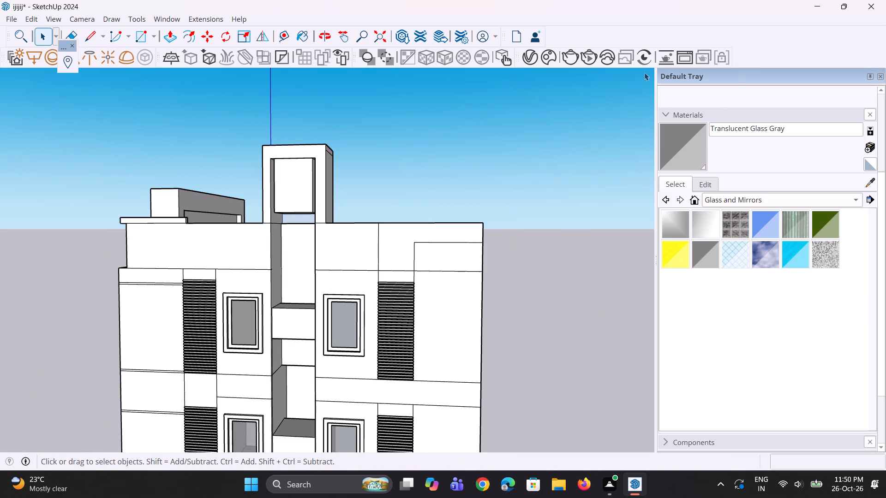
Copy the parapet's top edge above the new outline a short distance down the facade to form a narrow strip.
{"action": "scroll", "coordinate": [541, 127], "scroll_direction": "up", "scroll_amount": 3}
{"action": "middle_click_drag", "start_coordinate": [397, 284], "coordinate": [400, 303]}
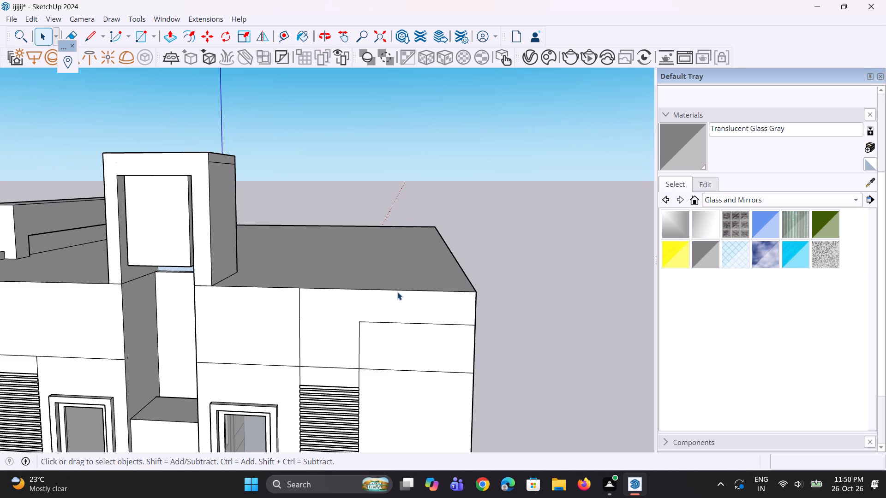
{"action": "left_click", "coordinate": [397, 292]}
{"action": "scroll", "coordinate": [358, 299], "scroll_direction": "up", "scroll_amount": 2}
{"action": "left_click", "coordinate": [320, 289]}
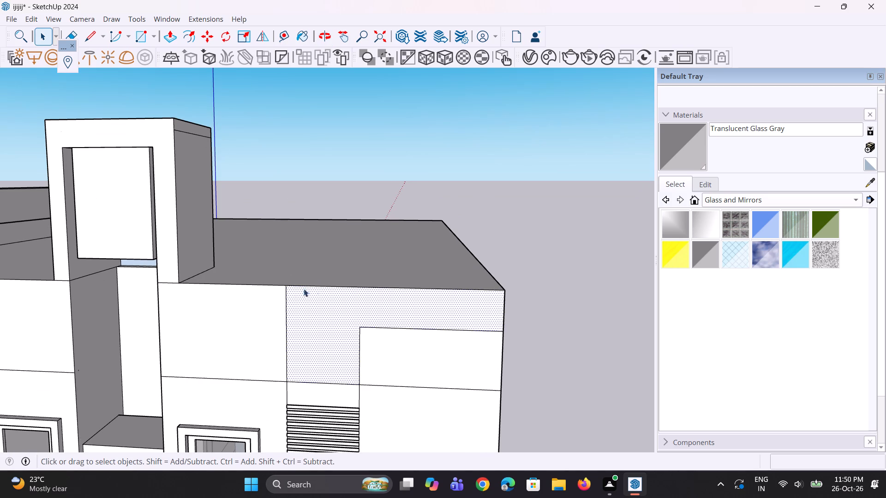
{"action": "middle_click_drag", "start_coordinate": [295, 289], "coordinate": [312, 302]}
{"action": "left_click", "coordinate": [325, 305]}
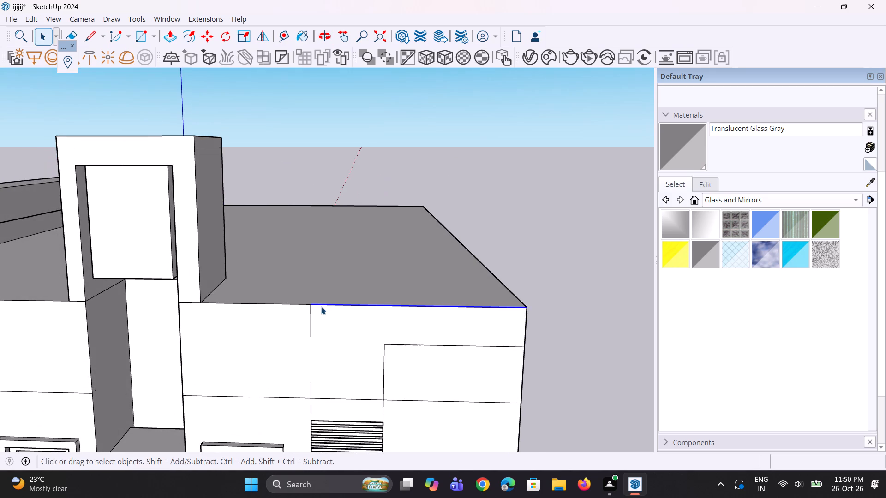
{"action": "scroll", "coordinate": [321, 307], "scroll_direction": "up", "scroll_amount": 1}
{"action": "key", "text": "m"}
{"action": "scroll", "coordinate": [302, 309], "scroll_direction": "up", "scroll_amount": 1, "text": "ctrl"}
{"action": "left_click", "coordinate": [311, 307]}
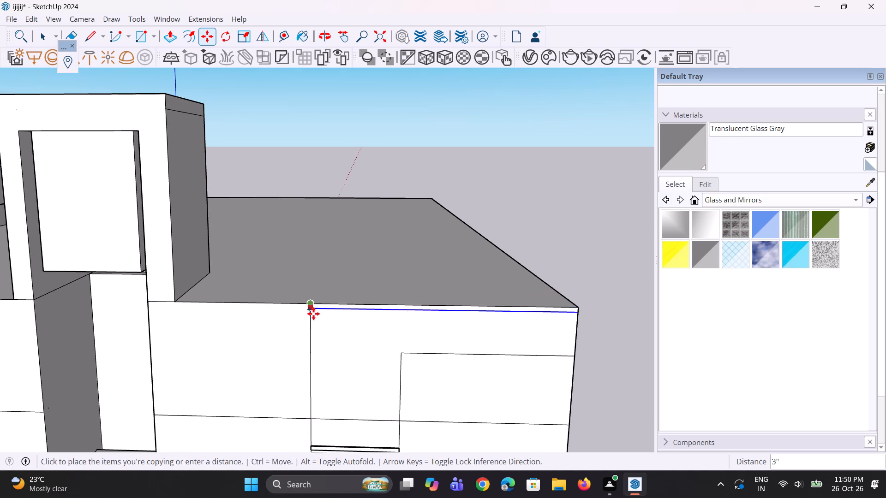
{"action": "left_click", "coordinate": [314, 315]}
Push/Pull the narrow strip outward to form a thin projecting ledge along the parapet top.
{"action": "key", "text": "p"}
{"action": "left_click", "coordinate": [363, 311]}
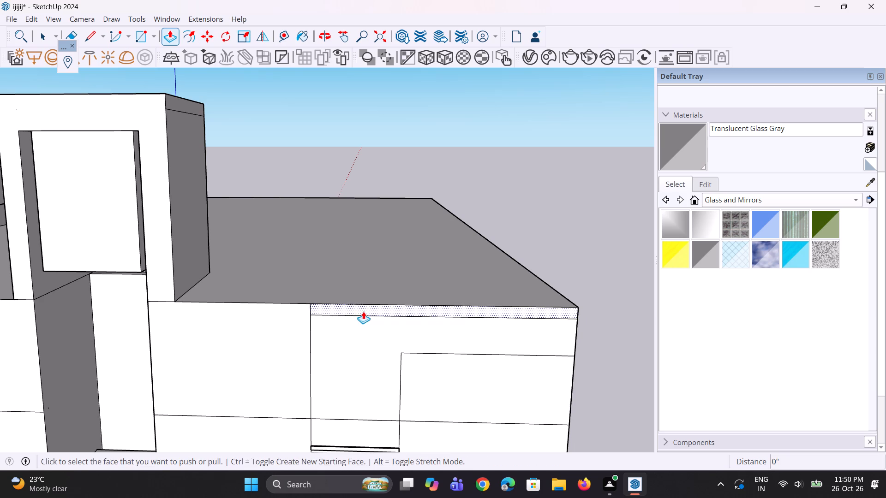
{"action": "left_click", "coordinate": [365, 313]}
{"action": "middle_click_drag", "start_coordinate": [392, 325], "coordinate": [389, 281]}
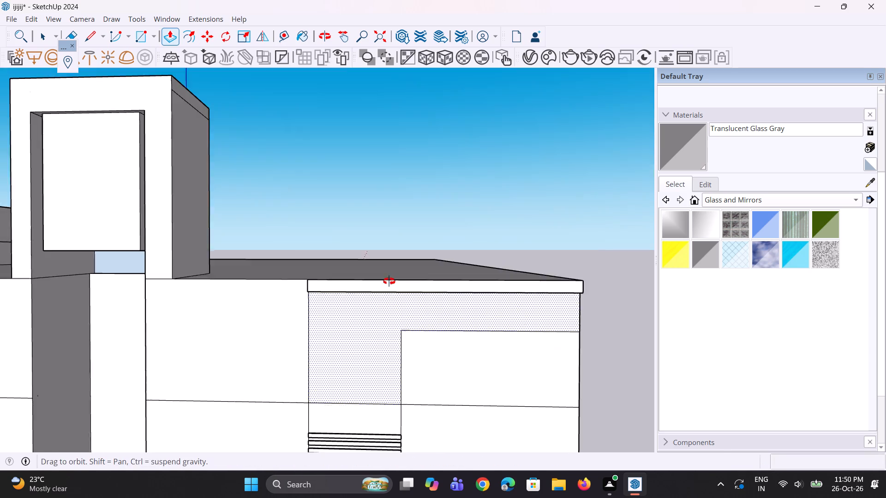
{"action": "middle_click_drag", "start_coordinate": [389, 281], "coordinate": [389, 280]}
{"action": "scroll", "coordinate": [359, 253], "scroll_direction": "down", "scroll_amount": 5}
{"action": "middle_click_drag", "start_coordinate": [386, 298], "coordinate": [499, 242]}
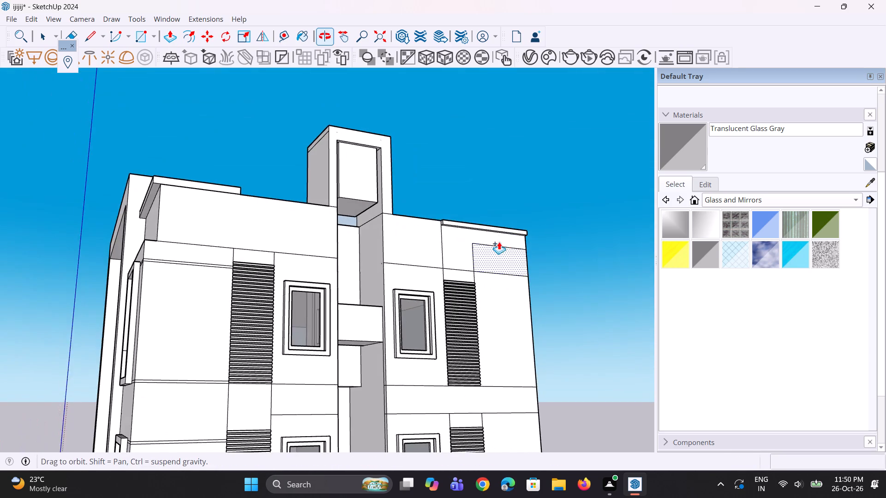
Erase the horizontal line segments under the parapet outline, above the right-hand louvre strip and across the corner wall panel.
{"action": "scroll", "coordinate": [494, 268], "scroll_direction": "up", "scroll_amount": 4}
{"action": "key", "text": "space"}
{"action": "scroll", "coordinate": [454, 271], "scroll_direction": "up", "scroll_amount": 2}
{"action": "key", "text": "e"}
{"action": "left_click", "coordinate": [451, 270]}
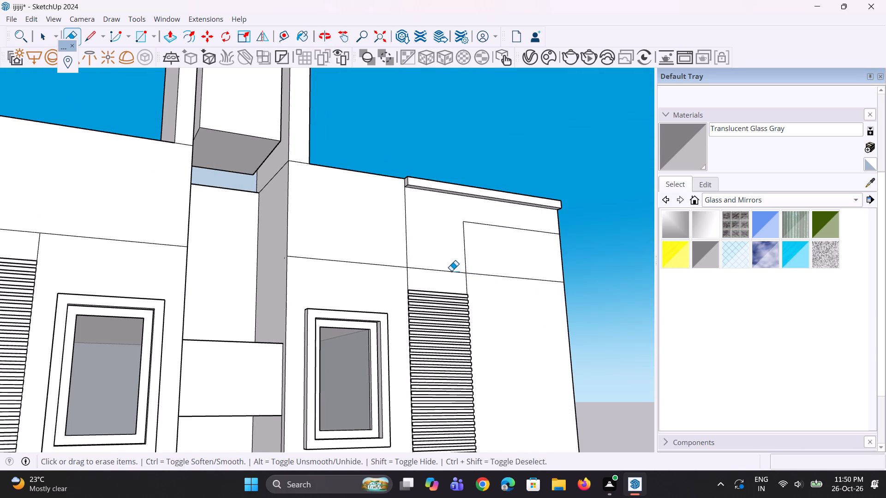
{"action": "scroll", "coordinate": [352, 251], "scroll_direction": "down", "scroll_amount": 6}
{"action": "middle_click_drag", "start_coordinate": [442, 271], "coordinate": [400, 325]}
{"action": "scroll", "coordinate": [398, 298], "scroll_direction": "down", "scroll_amount": 4}
{"action": "scroll", "coordinate": [440, 282], "scroll_direction": "up", "scroll_amount": 3}
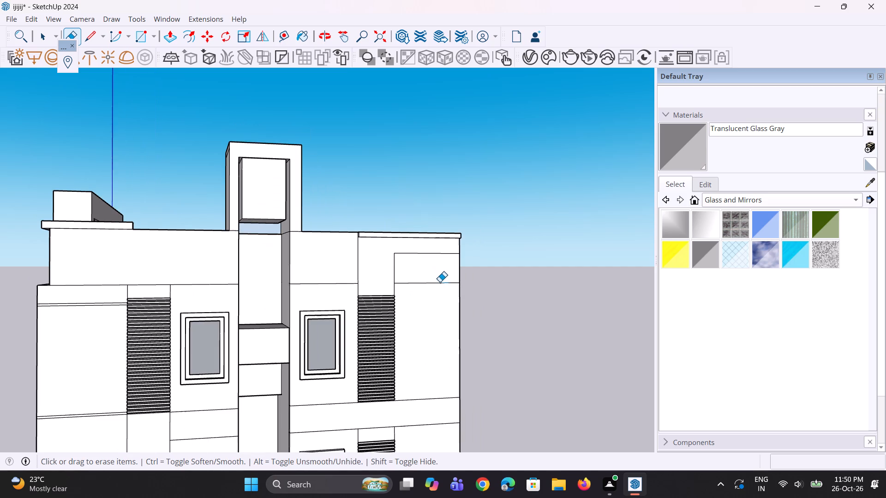
{"action": "left_click_drag", "start_coordinate": [440, 282], "coordinate": [441, 288]}
{"action": "left_click_drag", "start_coordinate": [430, 380], "coordinate": [427, 389]}
{"action": "scroll", "coordinate": [359, 261], "scroll_direction": "down", "scroll_amount": 5}
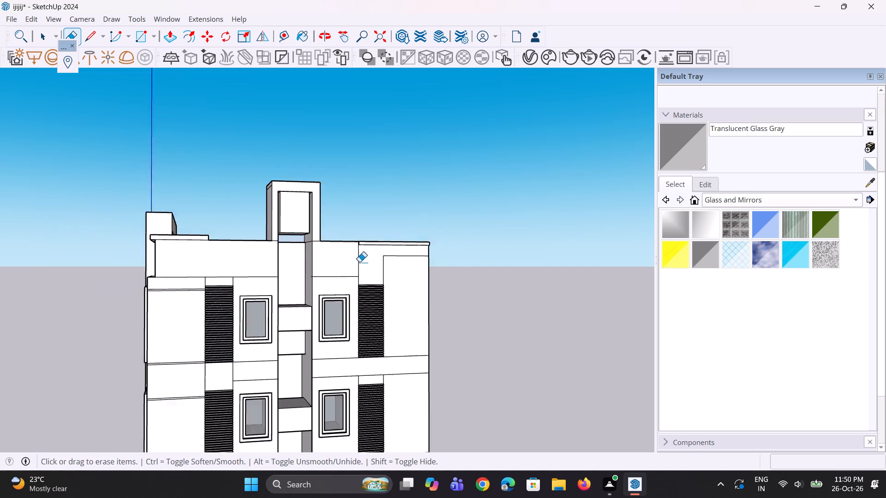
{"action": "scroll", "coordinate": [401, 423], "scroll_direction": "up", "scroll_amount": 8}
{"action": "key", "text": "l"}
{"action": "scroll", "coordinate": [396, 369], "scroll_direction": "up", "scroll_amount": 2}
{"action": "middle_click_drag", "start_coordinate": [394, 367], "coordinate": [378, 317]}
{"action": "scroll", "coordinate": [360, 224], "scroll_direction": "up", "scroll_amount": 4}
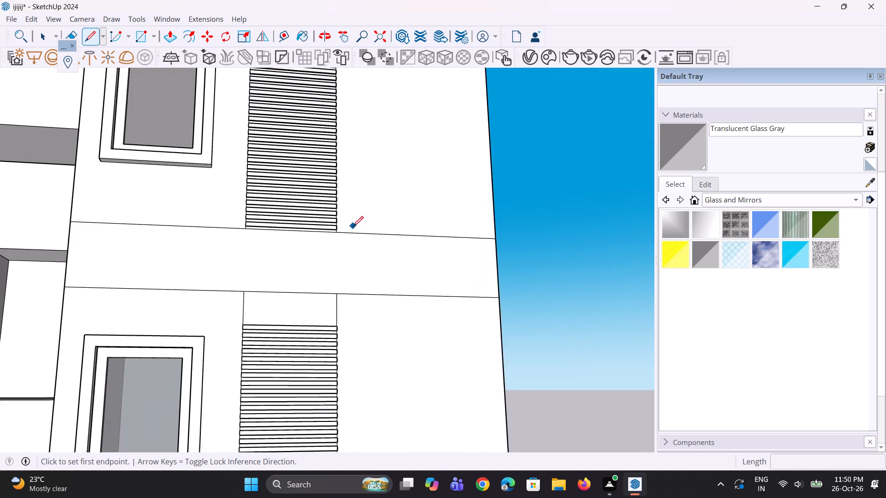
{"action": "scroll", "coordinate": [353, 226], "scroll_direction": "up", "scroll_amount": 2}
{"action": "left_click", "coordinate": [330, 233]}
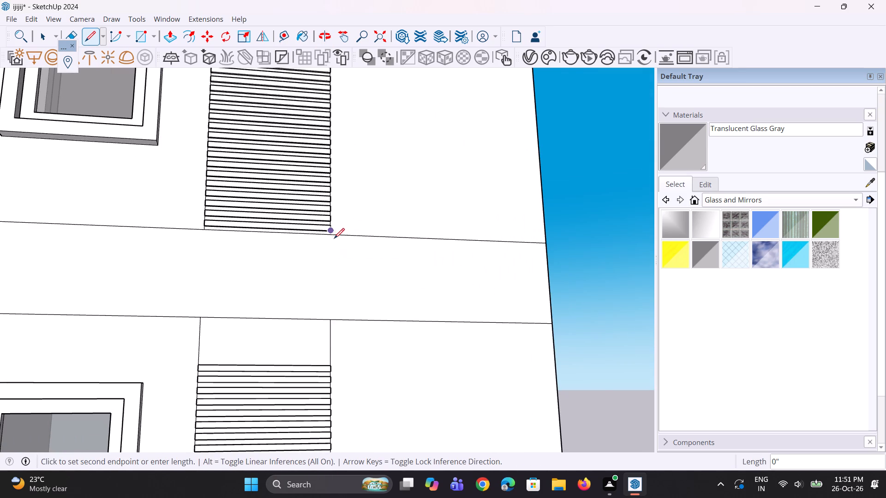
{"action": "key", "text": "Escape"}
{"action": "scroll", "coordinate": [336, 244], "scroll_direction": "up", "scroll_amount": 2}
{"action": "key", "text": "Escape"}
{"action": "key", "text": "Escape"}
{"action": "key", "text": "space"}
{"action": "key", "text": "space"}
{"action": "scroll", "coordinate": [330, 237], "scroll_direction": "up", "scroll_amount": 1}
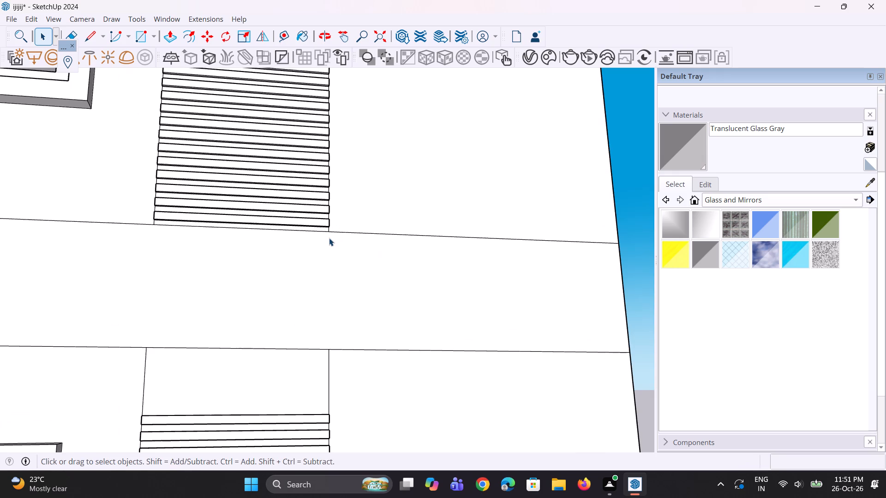
Draw two vertical lines, about 3' 3 3/4" long, across the floor band to join both sides of the top right-hand louvre strip to the strip below.
{"action": "key", "text": "l"}
{"action": "scroll", "coordinate": [328, 239], "scroll_direction": "up", "scroll_amount": 3}
{"action": "left_click", "coordinate": [329, 233]}
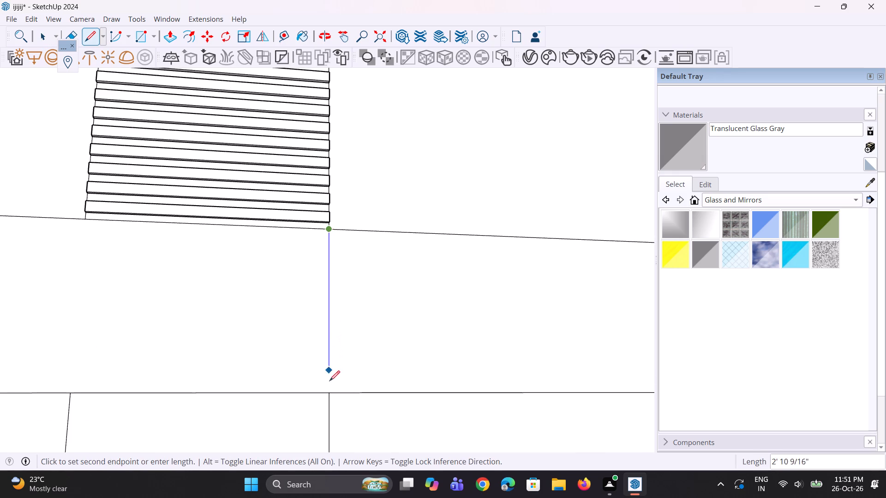
{"action": "left_click", "coordinate": [328, 395]}
{"action": "scroll", "coordinate": [365, 248], "scroll_direction": "down", "scroll_amount": 5}
{"action": "scroll", "coordinate": [197, 261], "scroll_direction": "up", "scroll_amount": 3}
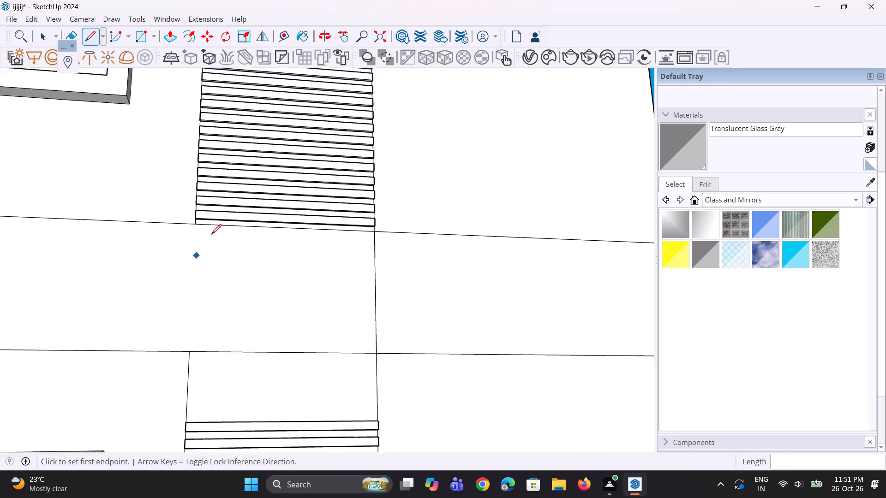
{"action": "scroll", "coordinate": [221, 213], "scroll_direction": "up", "scroll_amount": 3}
{"action": "scroll", "coordinate": [171, 225], "scroll_direction": "up", "scroll_amount": 2}
{"action": "left_click", "coordinate": [192, 225]}
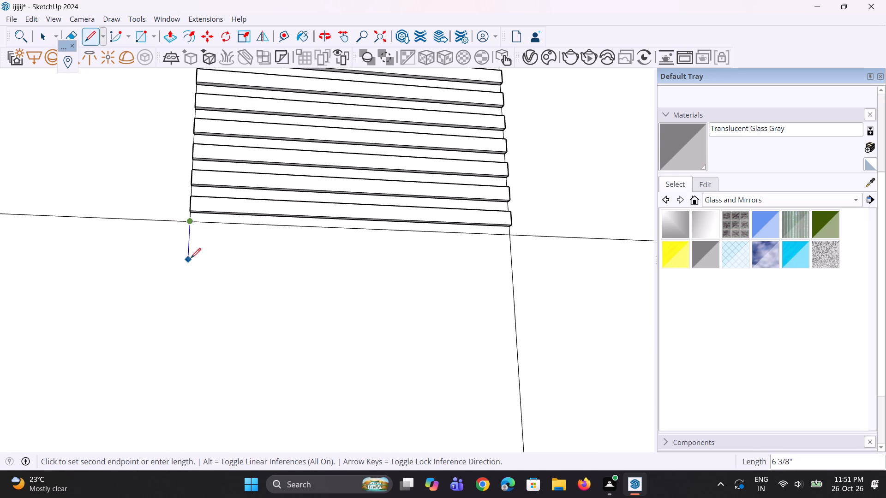
{"action": "scroll", "coordinate": [191, 258], "scroll_direction": "down", "scroll_amount": 9}
{"action": "left_click", "coordinate": [189, 343]}
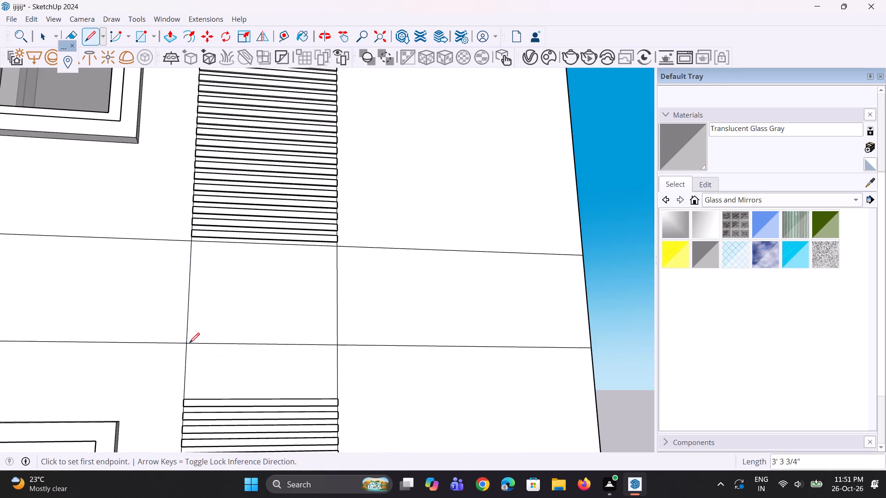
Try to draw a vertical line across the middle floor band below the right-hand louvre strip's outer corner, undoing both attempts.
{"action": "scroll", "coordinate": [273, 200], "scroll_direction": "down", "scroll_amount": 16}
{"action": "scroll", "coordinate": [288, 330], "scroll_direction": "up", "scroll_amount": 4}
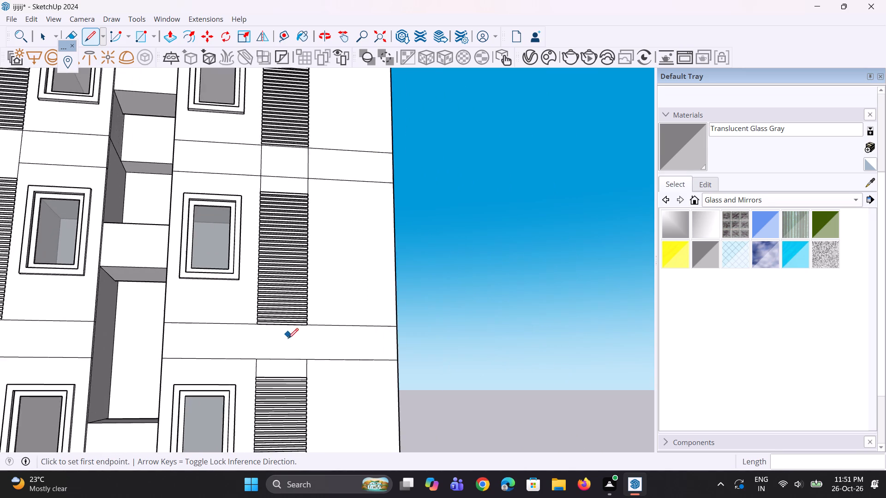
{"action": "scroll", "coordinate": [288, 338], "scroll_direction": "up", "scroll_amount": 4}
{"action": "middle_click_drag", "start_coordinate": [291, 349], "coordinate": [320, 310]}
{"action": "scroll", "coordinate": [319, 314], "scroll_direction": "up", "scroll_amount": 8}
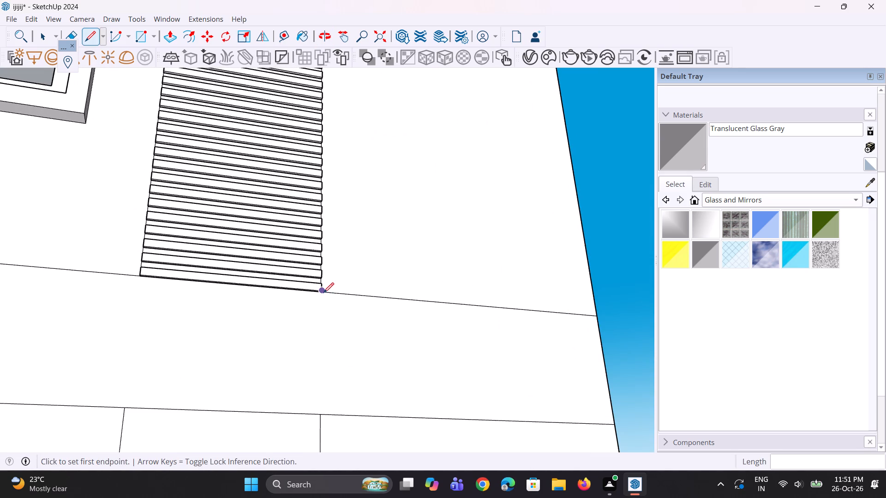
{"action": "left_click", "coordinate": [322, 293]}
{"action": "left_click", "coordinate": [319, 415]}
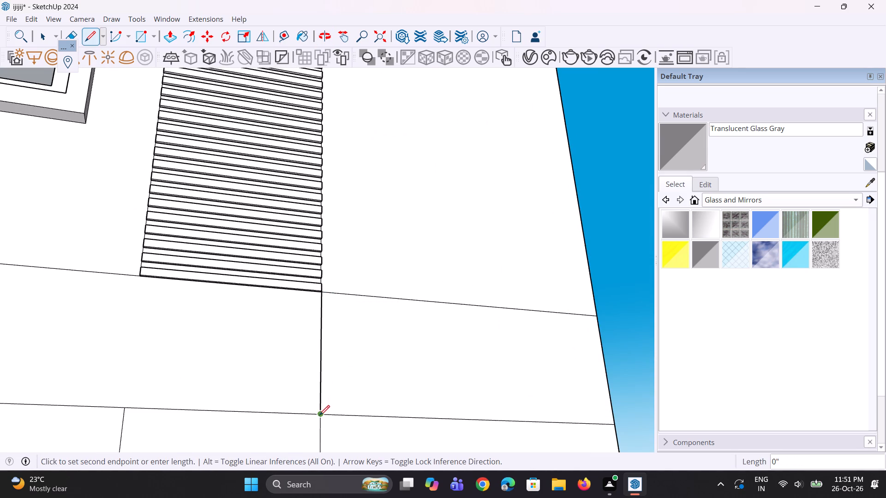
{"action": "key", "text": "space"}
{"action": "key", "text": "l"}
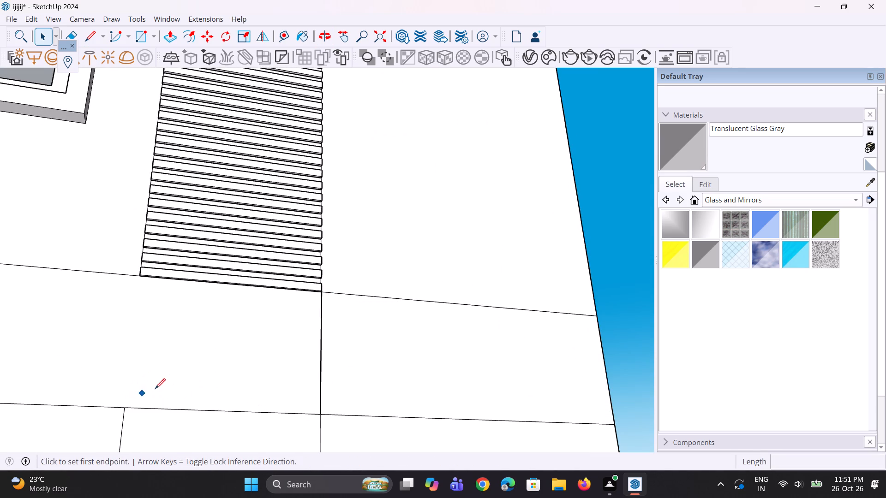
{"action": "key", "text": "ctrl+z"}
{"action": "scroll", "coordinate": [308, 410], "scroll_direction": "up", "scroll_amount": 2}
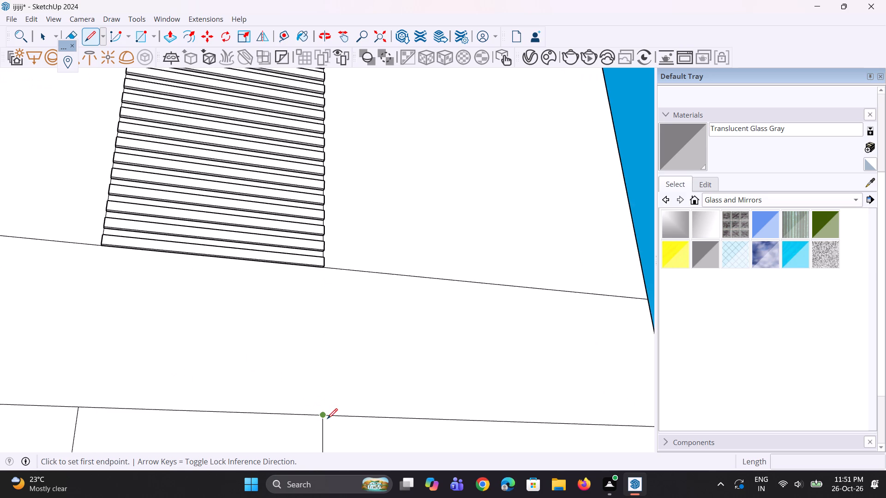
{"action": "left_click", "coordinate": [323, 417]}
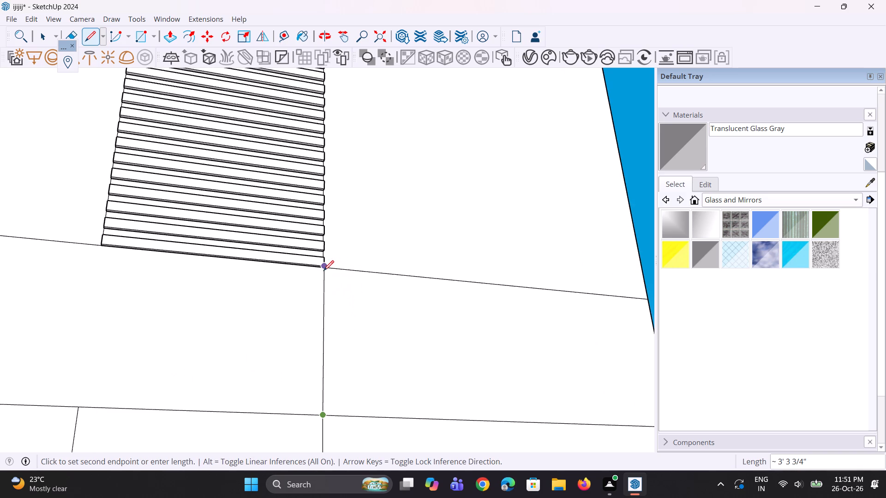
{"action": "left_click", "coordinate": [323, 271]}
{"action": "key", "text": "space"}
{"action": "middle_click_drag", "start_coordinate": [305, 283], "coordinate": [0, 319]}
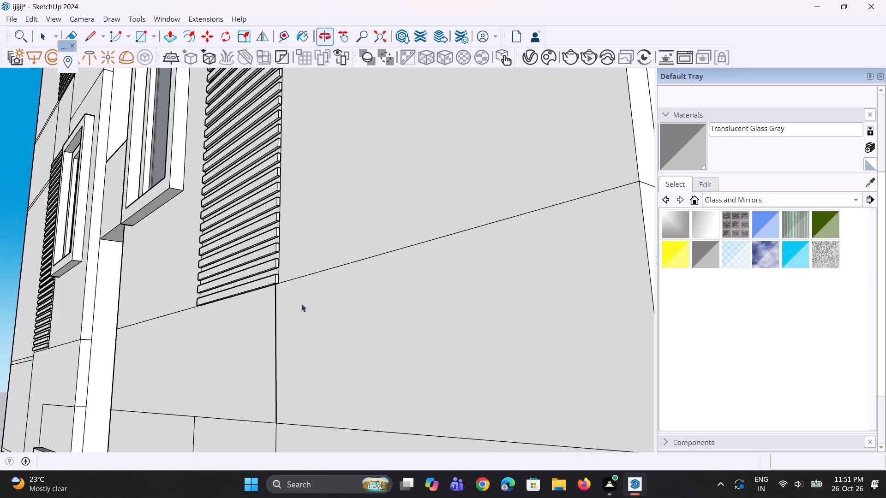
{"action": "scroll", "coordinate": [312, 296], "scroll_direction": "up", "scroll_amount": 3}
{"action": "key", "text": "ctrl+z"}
Draw two vertical lines, about 3' 3 3/4" long, across the middle floor band to join both sides of the right-hand louvre strips.
{"action": "scroll", "coordinate": [280, 259], "scroll_direction": "down", "scroll_amount": 5}
{"action": "scroll", "coordinate": [294, 417], "scroll_direction": "up", "scroll_amount": 3}
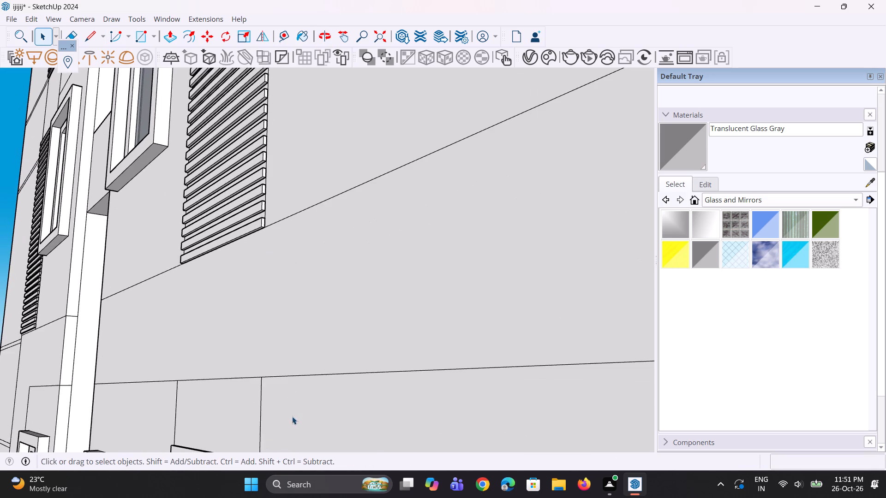
{"action": "key", "text": "l"}
{"action": "scroll", "coordinate": [263, 397], "scroll_direction": "up", "scroll_amount": 3}
{"action": "left_click", "coordinate": [261, 368]}
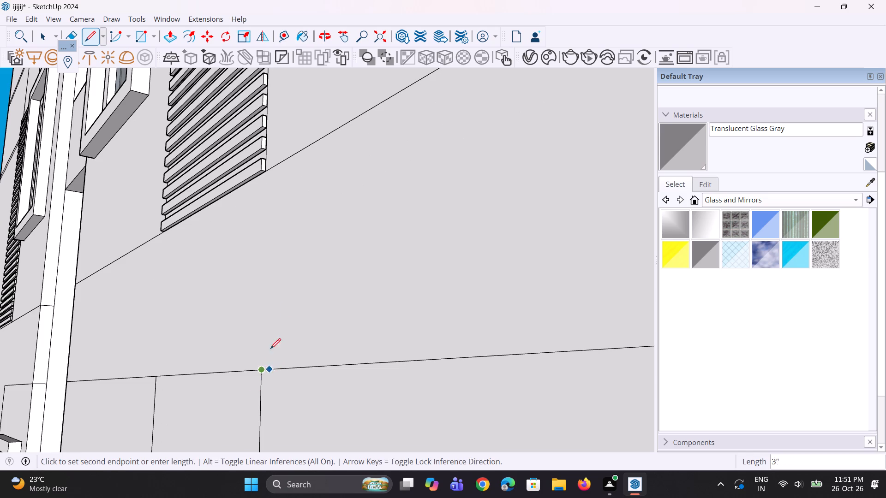
{"action": "left_click", "coordinate": [262, 176]}
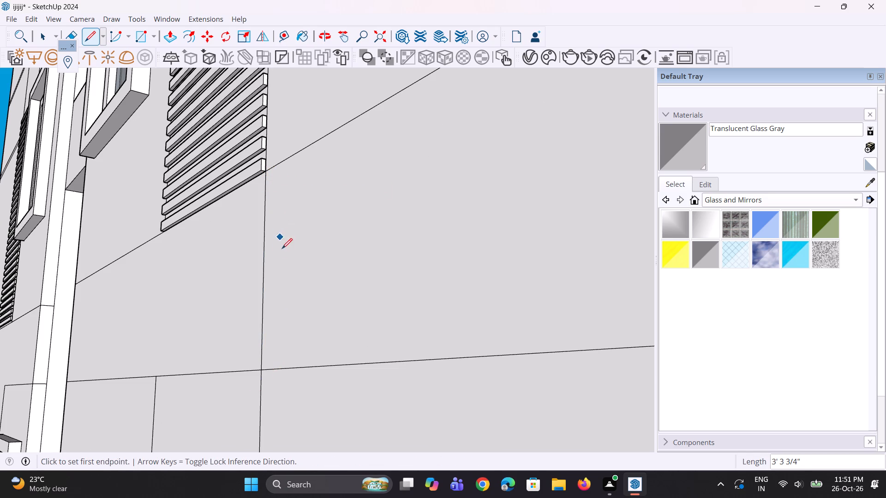
{"action": "key", "text": "b"}
{"action": "key", "text": "space"}
{"action": "key", "text": "space"}
{"action": "middle_click_drag", "start_coordinate": [214, 328], "coordinate": [310, 353]}
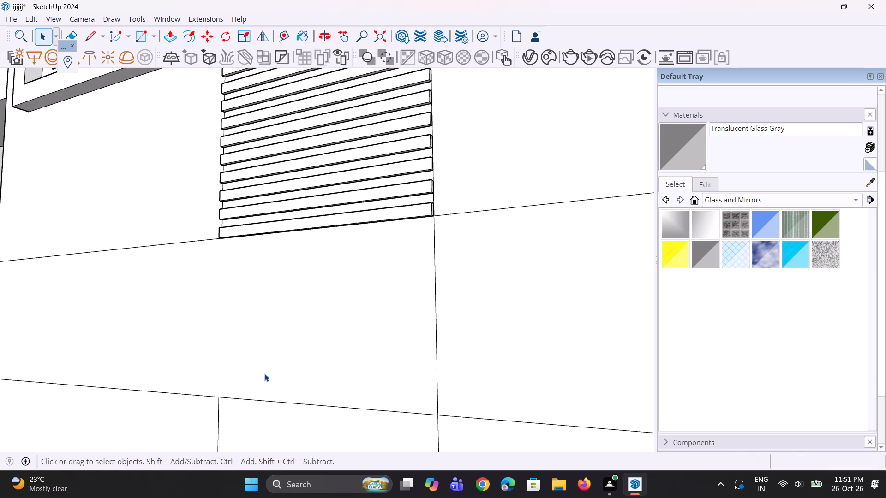
{"action": "key", "text": "l"}
{"action": "scroll", "coordinate": [264, 374], "scroll_direction": "up", "scroll_amount": 1}
{"action": "middle_click_drag", "start_coordinate": [264, 374], "coordinate": [643, 379]}
{"action": "scroll", "coordinate": [524, 415], "scroll_direction": "up", "scroll_amount": 1}
{"action": "left_click", "coordinate": [419, 402]}
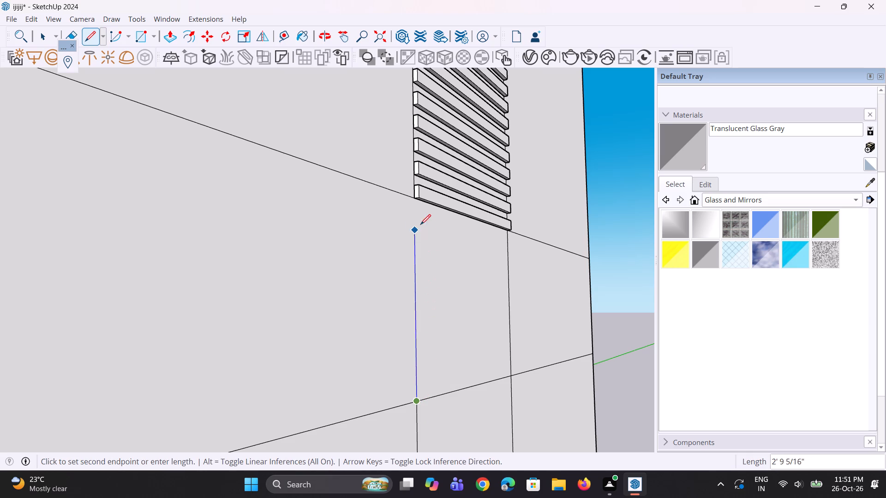
{"action": "left_click", "coordinate": [415, 199]}
Draw two vertical lines, about 3' 3 3/4" long, across the lowest floor band to join both sides of the right-hand louvre strips.
{"action": "scroll", "coordinate": [285, 231], "scroll_direction": "down", "scroll_amount": 7}
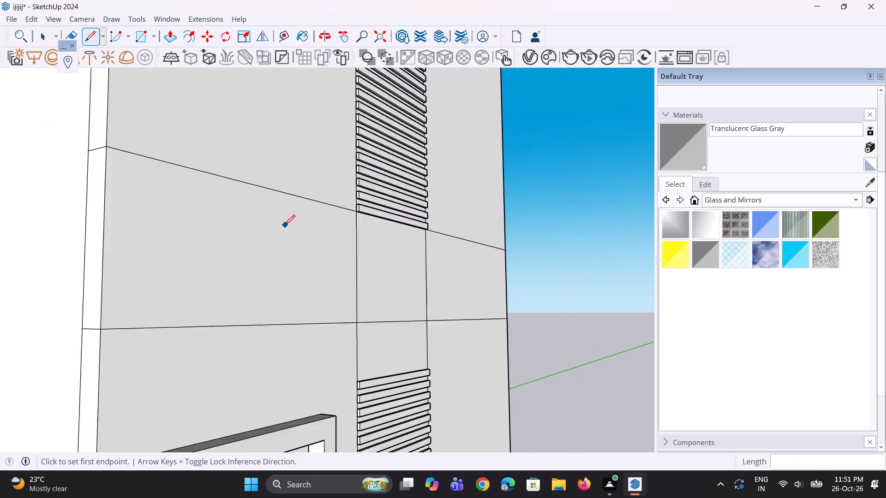
{"action": "scroll", "coordinate": [285, 225], "scroll_direction": "down", "scroll_amount": 20}
{"action": "scroll", "coordinate": [355, 361], "scroll_direction": "up", "scroll_amount": 6}
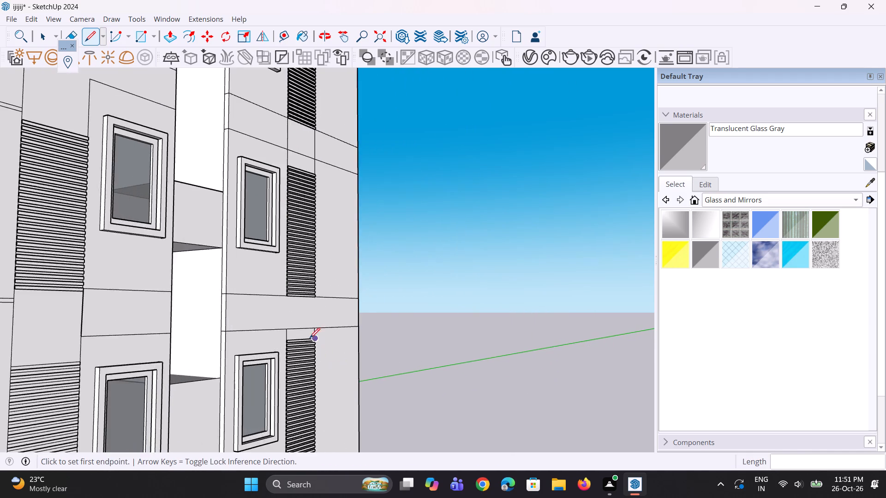
{"action": "scroll", "coordinate": [310, 338], "scroll_direction": "up", "scroll_amount": 5}
{"action": "middle_click_drag", "start_coordinate": [282, 284], "coordinate": [299, 278]}
{"action": "scroll", "coordinate": [284, 266], "scroll_direction": "up", "scroll_amount": 8}
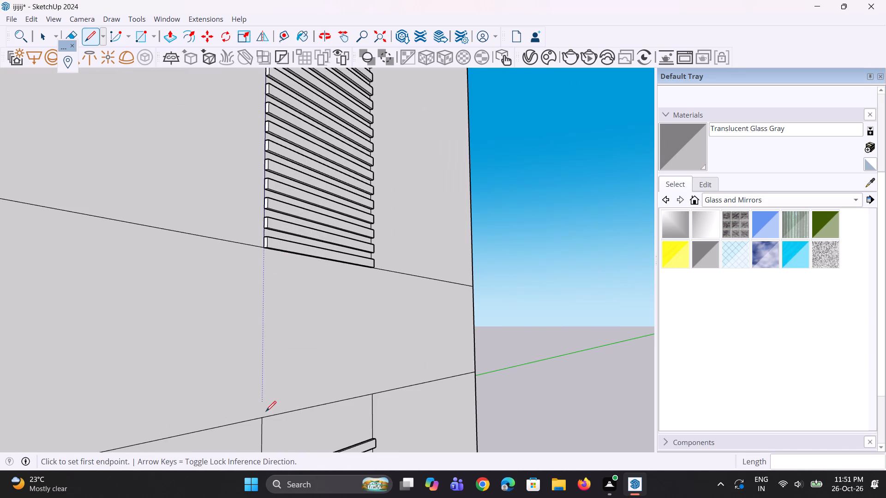
{"action": "left_click_drag", "start_coordinate": [264, 420], "coordinate": [263, 404]}
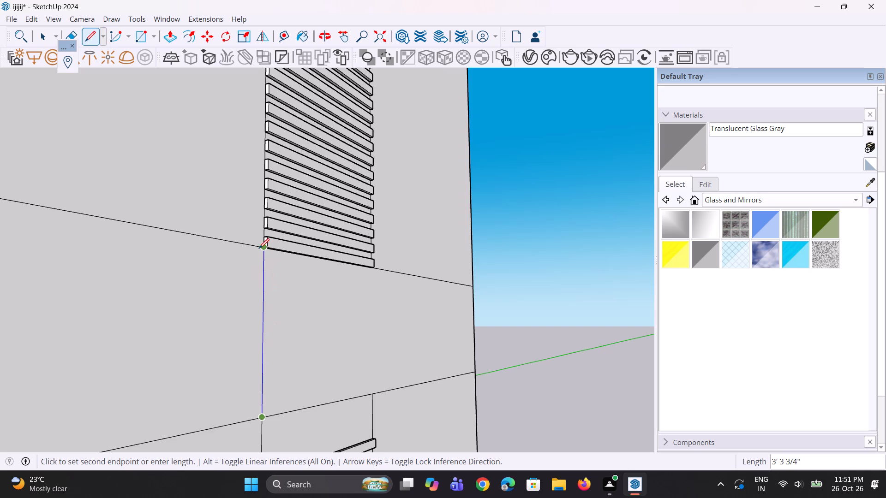
{"action": "left_click", "coordinate": [259, 249]}
{"action": "middle_click_drag", "start_coordinate": [298, 307], "coordinate": [126, 278]}
{"action": "middle_click_drag", "start_coordinate": [354, 283], "coordinate": [298, 293]}
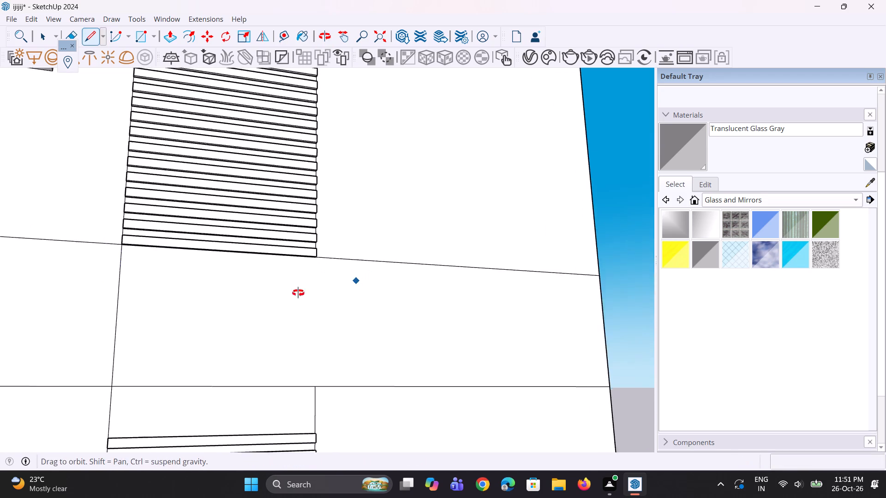
{"action": "middle_click_drag", "start_coordinate": [298, 293], "coordinate": [131, 302]}
{"action": "scroll", "coordinate": [359, 362], "scroll_direction": "up", "scroll_amount": 2}
{"action": "middle_click_drag", "start_coordinate": [360, 362], "coordinate": [274, 376]}
{"action": "scroll", "coordinate": [270, 418], "scroll_direction": "up", "scroll_amount": 2}
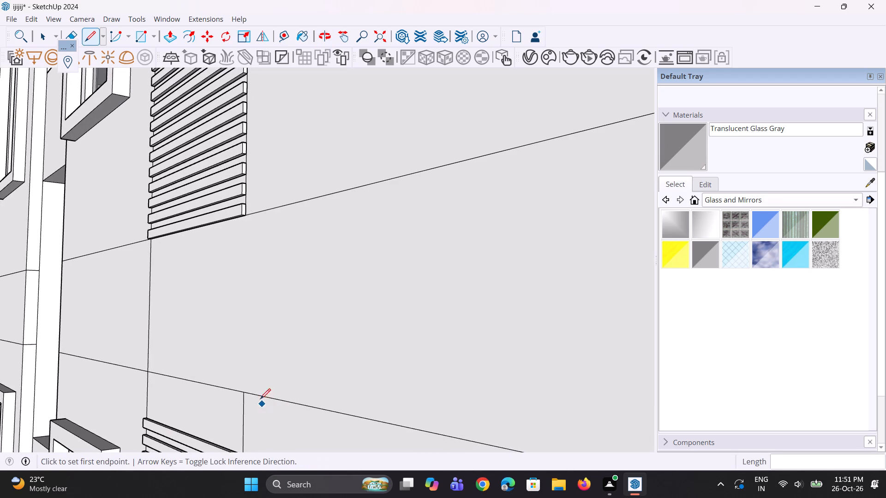
{"action": "left_click", "coordinate": [246, 392]}
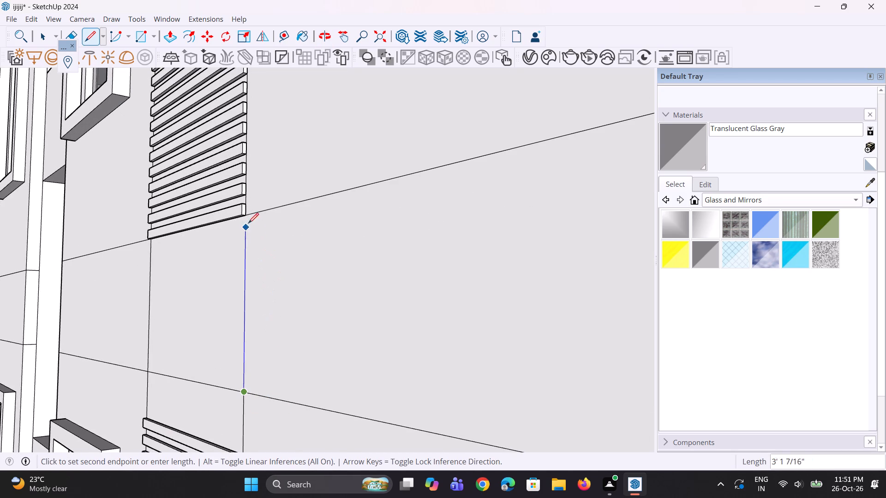
{"action": "left_click", "coordinate": [246, 218]}
Erase the lowest floor band's horizontal line between the right-hand louvre strips and its two horizontal lines between the adjacent windows.
{"action": "middle_click_drag", "start_coordinate": [235, 295], "coordinate": [322, 305]}
{"action": "scroll", "coordinate": [309, 299], "scroll_direction": "down", "scroll_amount": 3}
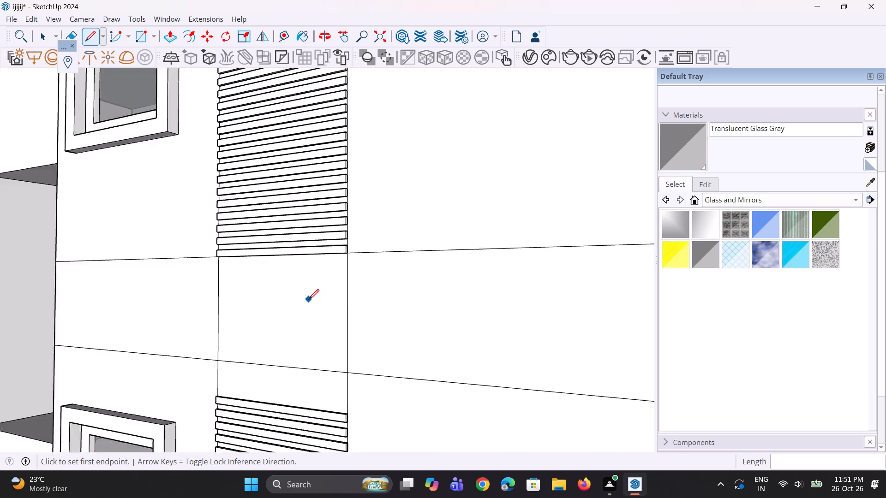
{"action": "scroll", "coordinate": [309, 299], "scroll_direction": "down", "scroll_amount": 16}
{"action": "scroll", "coordinate": [316, 271], "scroll_direction": "down", "scroll_amount": 5}
{"action": "middle_click_drag", "start_coordinate": [316, 270], "coordinate": [349, 285]}
{"action": "scroll", "coordinate": [335, 304], "scroll_direction": "up", "scroll_amount": 3}
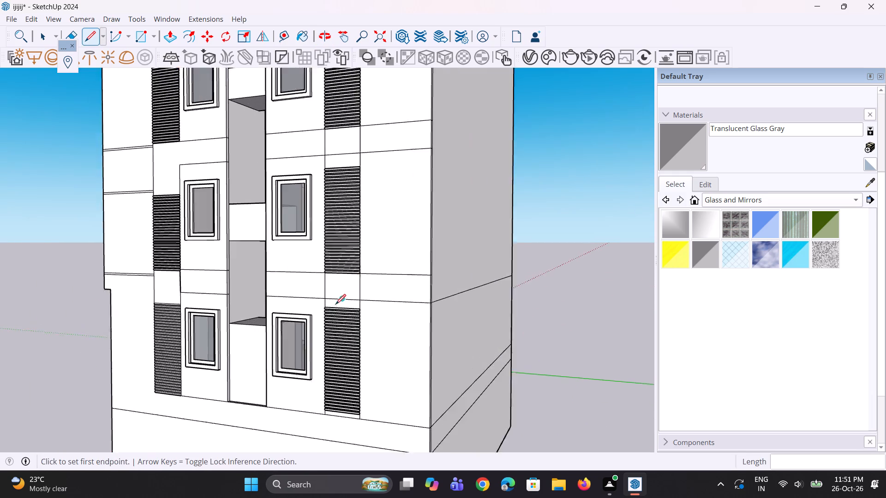
{"action": "scroll", "coordinate": [335, 304], "scroll_direction": "up", "scroll_amount": 9}
{"action": "key", "text": "e"}
{"action": "left_click_drag", "start_coordinate": [343, 290], "coordinate": [345, 297]}
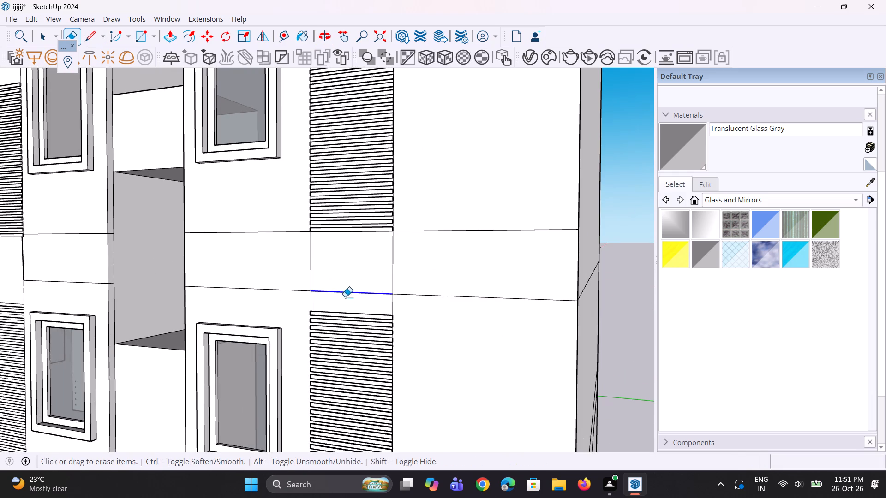
{"action": "scroll", "coordinate": [364, 288], "scroll_direction": "up", "scroll_amount": 4}
{"action": "scroll", "coordinate": [327, 320], "scroll_direction": "up", "scroll_amount": 3}
{"action": "scroll", "coordinate": [336, 344], "scroll_direction": "down", "scroll_amount": 2}
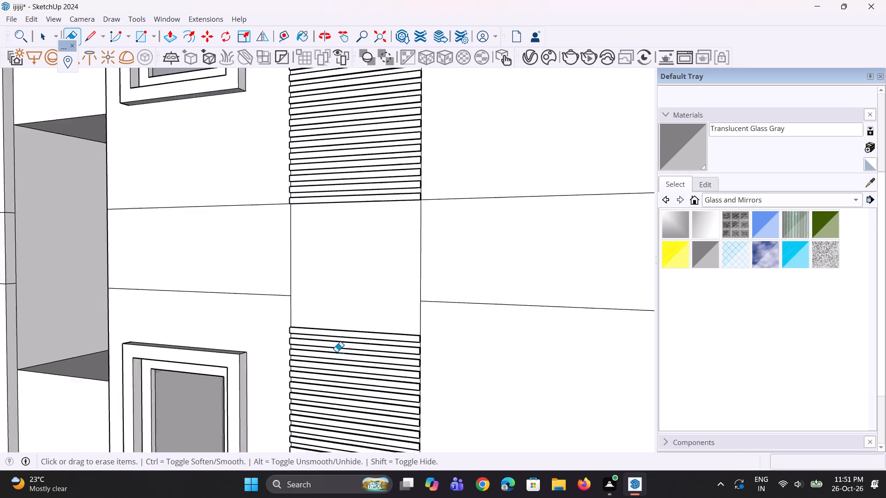
{"action": "scroll", "coordinate": [336, 352], "scroll_direction": "down", "scroll_amount": 9}
{"action": "left_click_drag", "start_coordinate": [269, 269], "coordinate": [279, 332]}
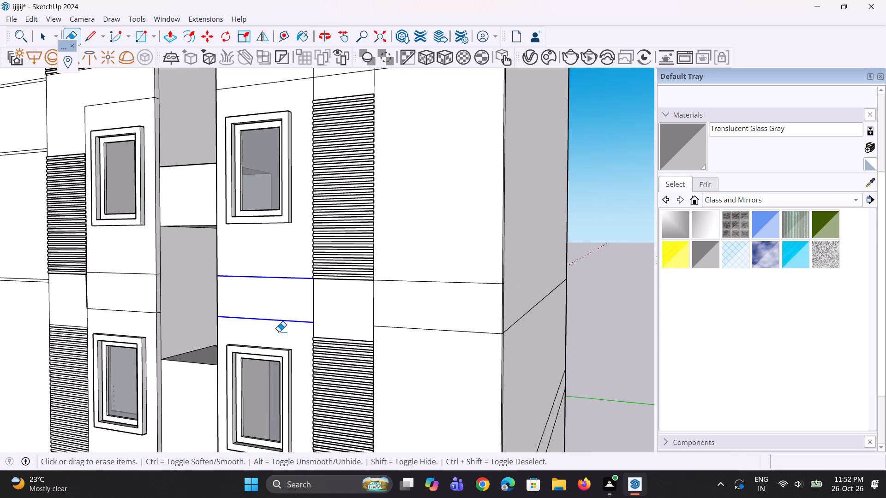
{"action": "left_click_drag", "start_coordinate": [279, 332], "coordinate": [279, 332]}
Erase the middle floor band's horizontal lines on both sides of the right-hand louvre strip, between the windows and on the corner wall.
{"action": "scroll", "coordinate": [279, 332], "scroll_direction": "down", "scroll_amount": 1}
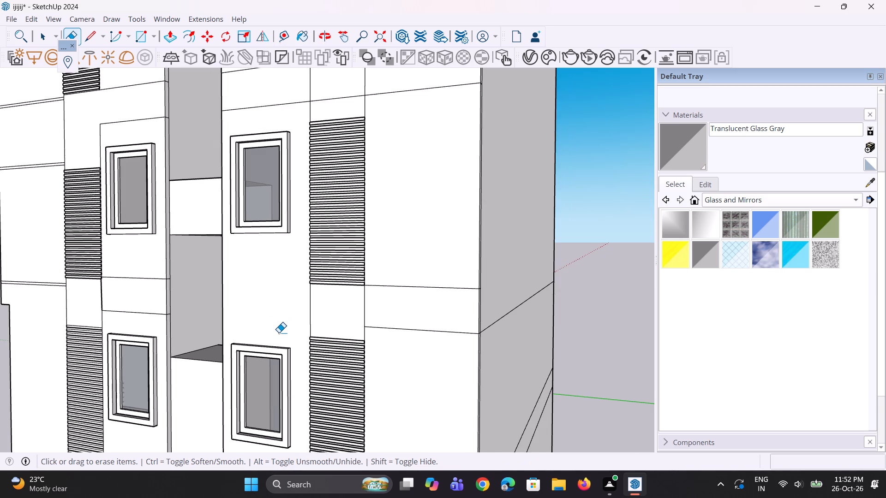
{"action": "scroll", "coordinate": [278, 352], "scroll_direction": "down", "scroll_amount": 5}
{"action": "scroll", "coordinate": [278, 303], "scroll_direction": "down", "scroll_amount": 5}
{"action": "scroll", "coordinate": [271, 260], "scroll_direction": "up", "scroll_amount": 7}
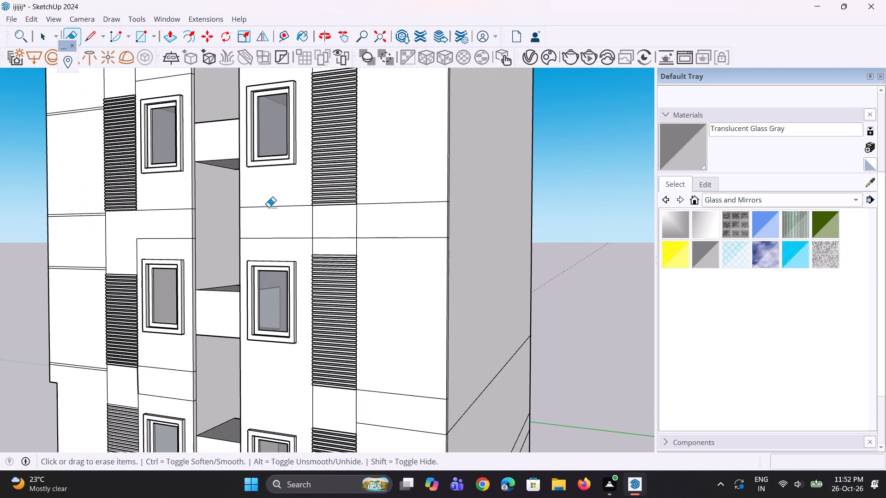
{"action": "left_click", "coordinate": [269, 207]}
{"action": "left_click", "coordinate": [269, 230]}
{"action": "left_click", "coordinate": [271, 237]}
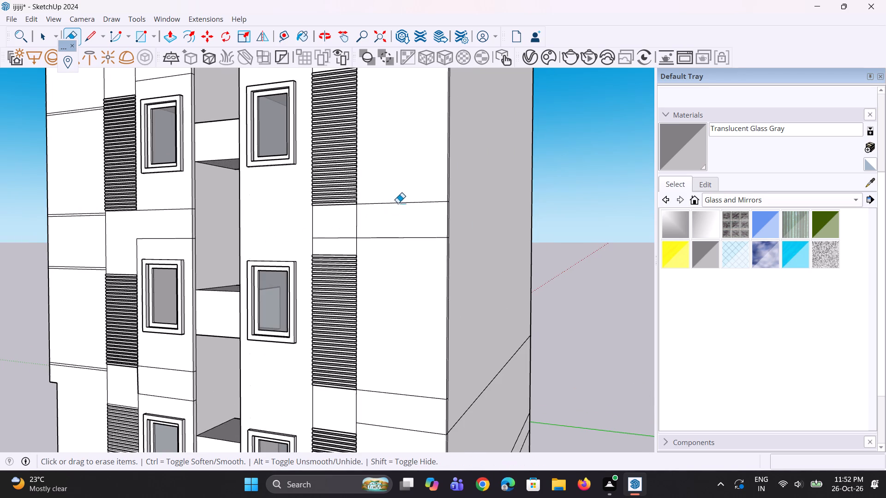
{"action": "left_click", "coordinate": [403, 199]}
{"action": "left_click_drag", "start_coordinate": [401, 229], "coordinate": [407, 248]}
{"action": "left_click_drag", "start_coordinate": [416, 194], "coordinate": [414, 218]}
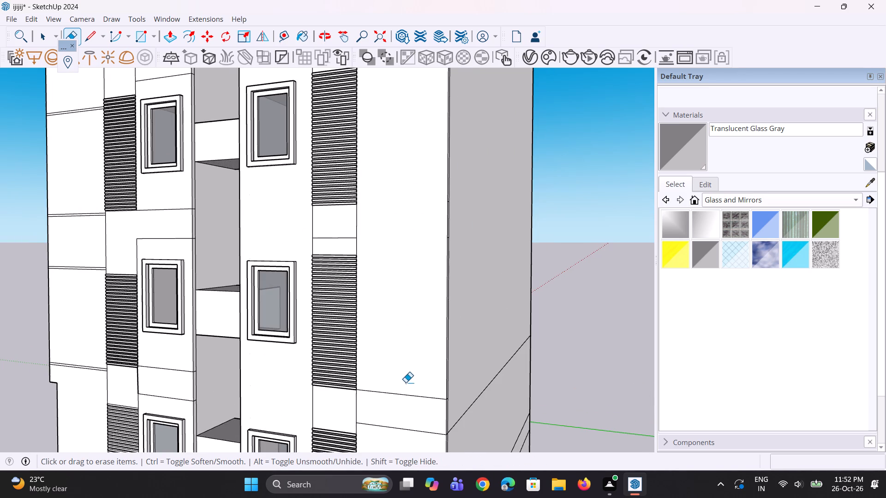
Erase the lowest band's two horizontal lines on the corner wall and the line crossing the middle band's louvre panel.
{"action": "left_click_drag", "start_coordinate": [406, 387], "coordinate": [407, 394]}
{"action": "scroll", "coordinate": [373, 294], "scroll_direction": "down", "scroll_amount": 6}
{"action": "scroll", "coordinate": [389, 377], "scroll_direction": "up", "scroll_amount": 3}
{"action": "left_click_drag", "start_coordinate": [389, 367], "coordinate": [392, 382]}
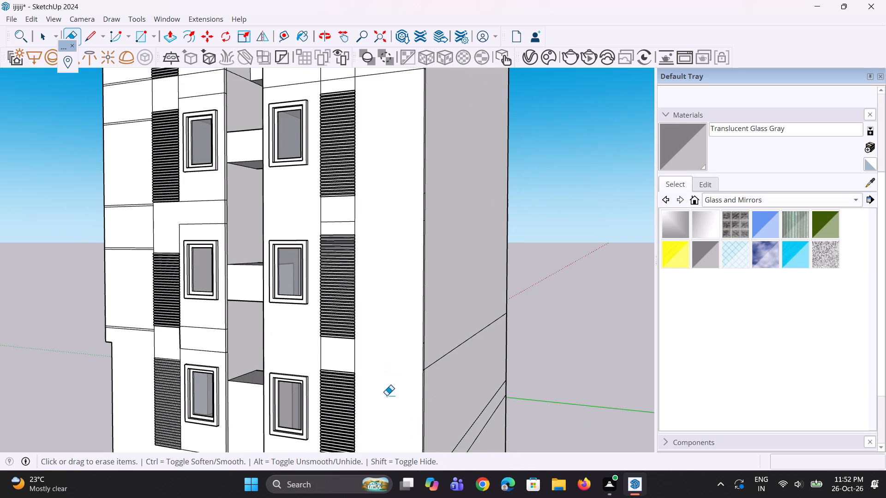
{"action": "scroll", "coordinate": [386, 397], "scroll_direction": "down", "scroll_amount": 5}
{"action": "scroll", "coordinate": [348, 253], "scroll_direction": "up", "scroll_amount": 7}
{"action": "left_click_drag", "start_coordinate": [365, 296], "coordinate": [370, 307]}
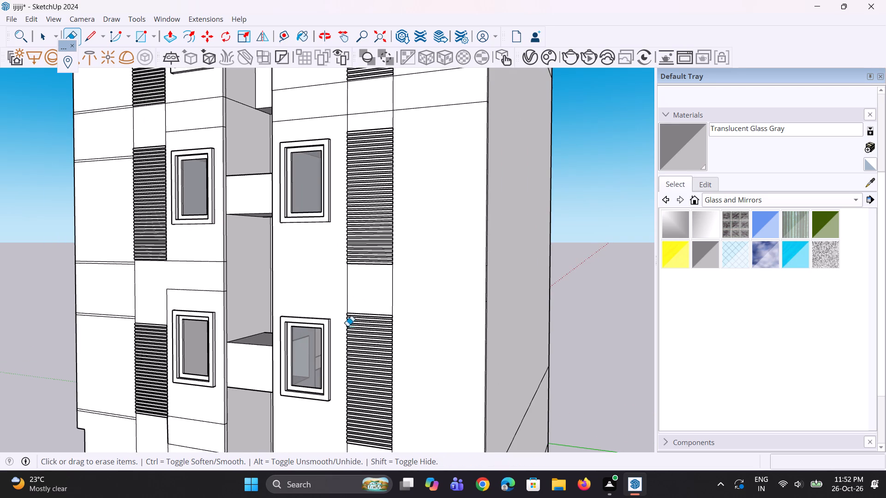
Erase the upper floor band's horizontal lines across the right-hand louvre panel, between the adjacent windows and on the corner wall.
{"action": "scroll", "coordinate": [353, 340], "scroll_direction": "down", "scroll_amount": 6}
{"action": "scroll", "coordinate": [359, 179], "scroll_direction": "up", "scroll_amount": 6}
{"action": "left_click_drag", "start_coordinate": [358, 220], "coordinate": [365, 234]}
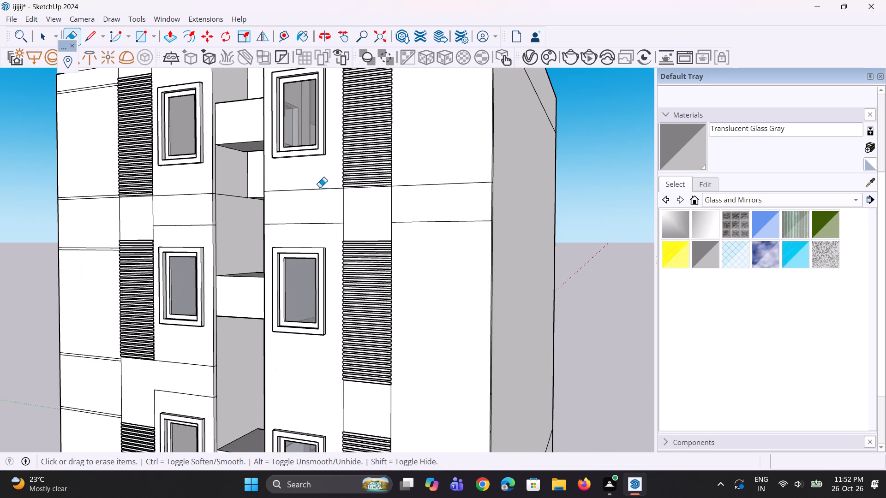
{"action": "left_click_drag", "start_coordinate": [320, 187], "coordinate": [320, 198]}
{"action": "left_click_drag", "start_coordinate": [317, 212], "coordinate": [321, 228]}
{"action": "left_click_drag", "start_coordinate": [408, 185], "coordinate": [414, 198]}
{"action": "left_click_drag", "start_coordinate": [413, 233], "coordinate": [414, 237]}
{"action": "left_click_drag", "start_coordinate": [425, 220], "coordinate": [428, 243]}
Erase the upper floor band's two horizontal lines between the windows beside the left-hand louvre strips.
{"action": "scroll", "coordinate": [402, 355], "scroll_direction": "down", "scroll_amount": 6}
{"action": "scroll", "coordinate": [390, 189], "scroll_direction": "up", "scroll_amount": 6}
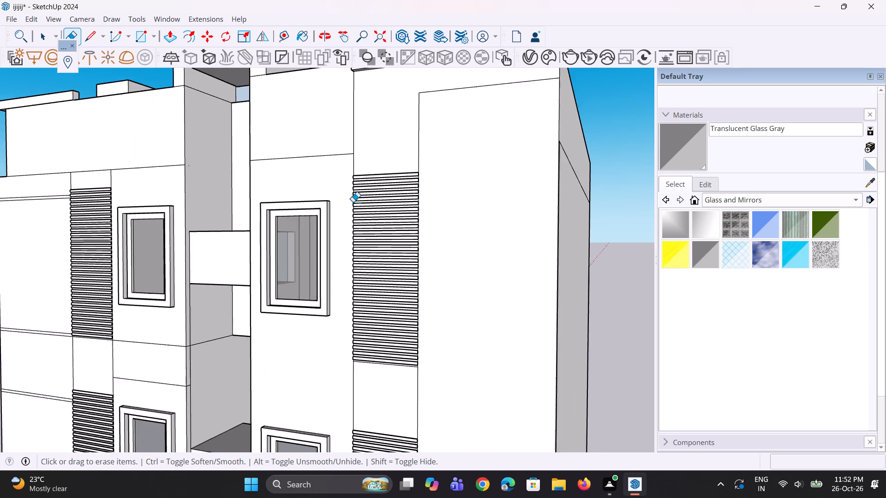
{"action": "scroll", "coordinate": [353, 202], "scroll_direction": "up", "scroll_amount": 3}
{"action": "middle_click_drag", "start_coordinate": [349, 225], "coordinate": [416, 225]}
{"action": "scroll", "coordinate": [364, 239], "scroll_direction": "down", "scroll_amount": 6}
{"action": "scroll", "coordinate": [290, 313], "scroll_direction": "down", "scroll_amount": 1}
{"action": "scroll", "coordinate": [275, 320], "scroll_direction": "up", "scroll_amount": 2}
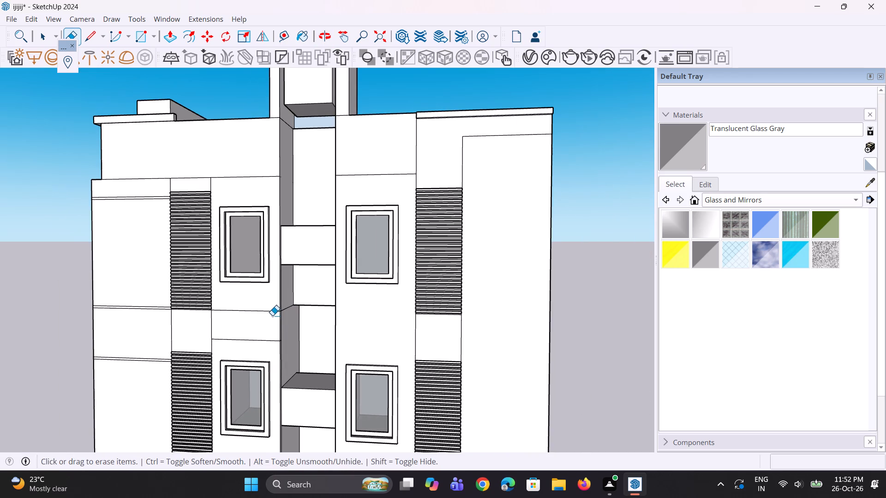
{"action": "left_click", "coordinate": [268, 308]}
{"action": "scroll", "coordinate": [268, 303], "scroll_direction": "down", "scroll_amount": 2}
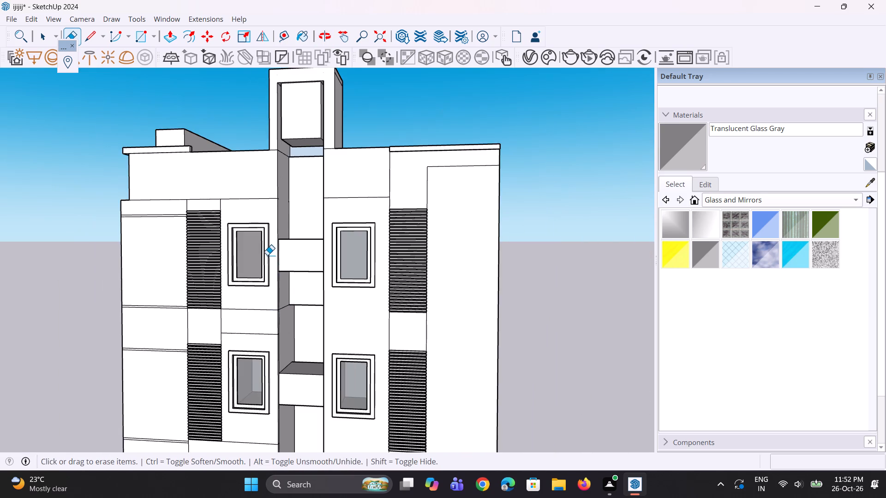
{"action": "scroll", "coordinate": [267, 254], "scroll_direction": "down", "scroll_amount": 6}
{"action": "scroll", "coordinate": [262, 322], "scroll_direction": "up", "scroll_amount": 6}
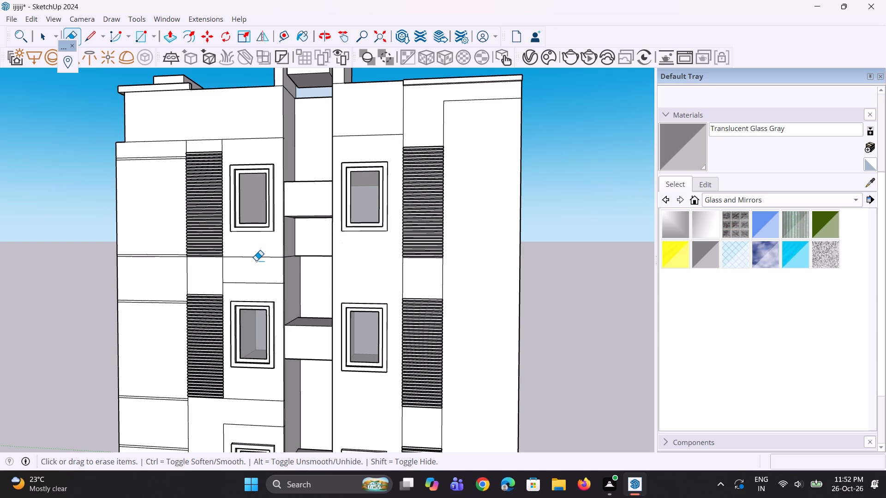
{"action": "scroll", "coordinate": [219, 241], "scroll_direction": "down", "scroll_amount": 1}
{"action": "scroll", "coordinate": [215, 250], "scroll_direction": "up", "scroll_amount": 3}
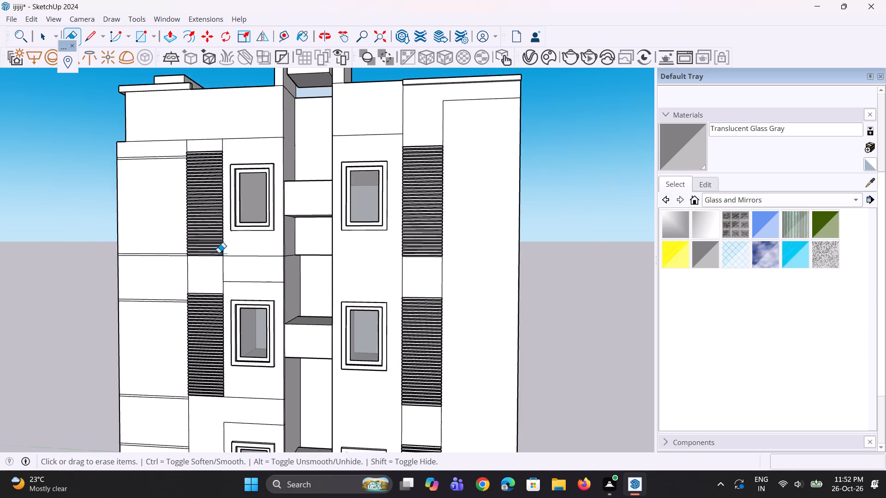
{"action": "left_click_drag", "start_coordinate": [239, 252], "coordinate": [240, 258]}
{"action": "left_click_drag", "start_coordinate": [239, 264], "coordinate": [244, 289]}
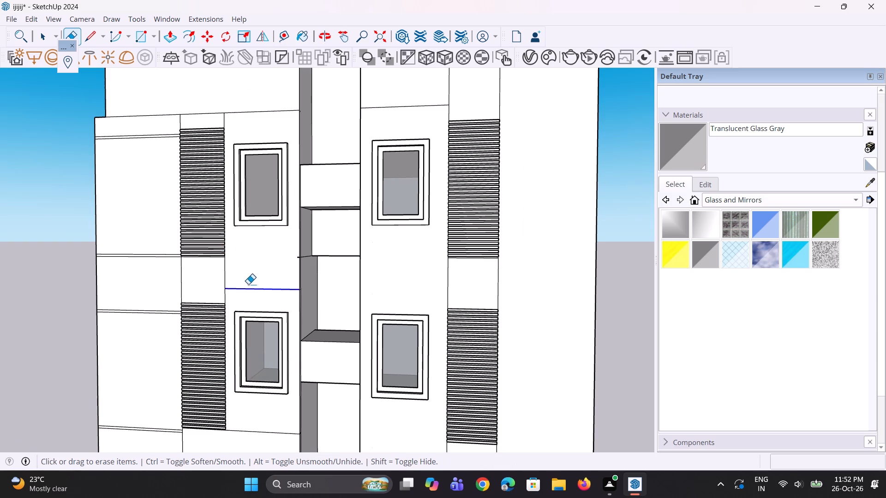
Erase the horizontal line above the top-floor window next to the left-hand louvre strip.
{"action": "scroll", "coordinate": [258, 239], "scroll_direction": "down", "scroll_amount": 5}
{"action": "scroll", "coordinate": [230, 109], "scroll_direction": "down", "scroll_amount": 9}
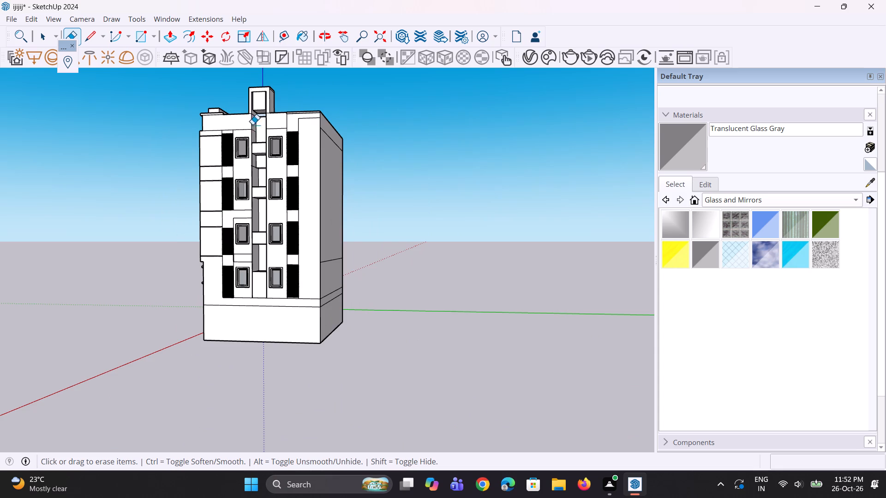
{"action": "scroll", "coordinate": [252, 99], "scroll_direction": "up", "scroll_amount": 8}
{"action": "left_click_drag", "start_coordinate": [249, 154], "coordinate": [249, 162]}
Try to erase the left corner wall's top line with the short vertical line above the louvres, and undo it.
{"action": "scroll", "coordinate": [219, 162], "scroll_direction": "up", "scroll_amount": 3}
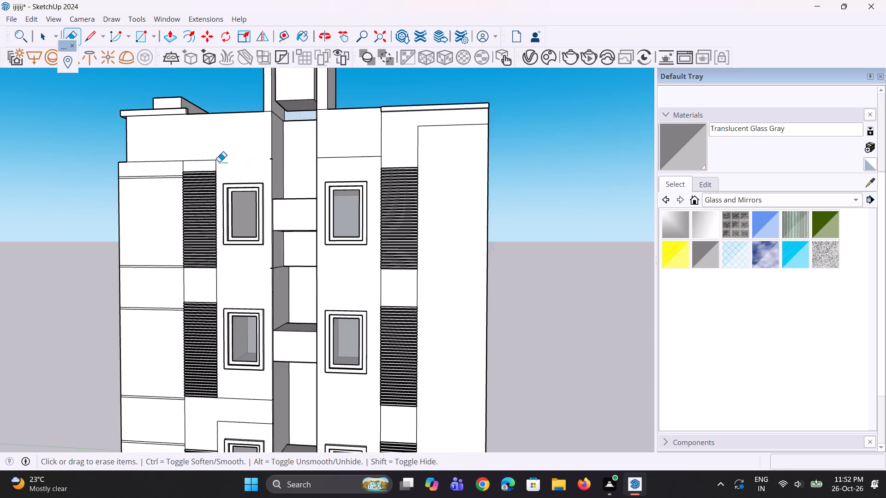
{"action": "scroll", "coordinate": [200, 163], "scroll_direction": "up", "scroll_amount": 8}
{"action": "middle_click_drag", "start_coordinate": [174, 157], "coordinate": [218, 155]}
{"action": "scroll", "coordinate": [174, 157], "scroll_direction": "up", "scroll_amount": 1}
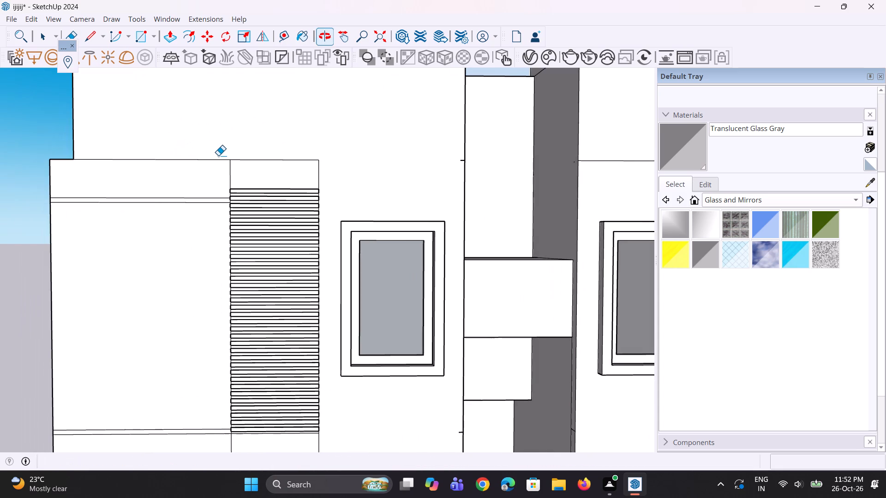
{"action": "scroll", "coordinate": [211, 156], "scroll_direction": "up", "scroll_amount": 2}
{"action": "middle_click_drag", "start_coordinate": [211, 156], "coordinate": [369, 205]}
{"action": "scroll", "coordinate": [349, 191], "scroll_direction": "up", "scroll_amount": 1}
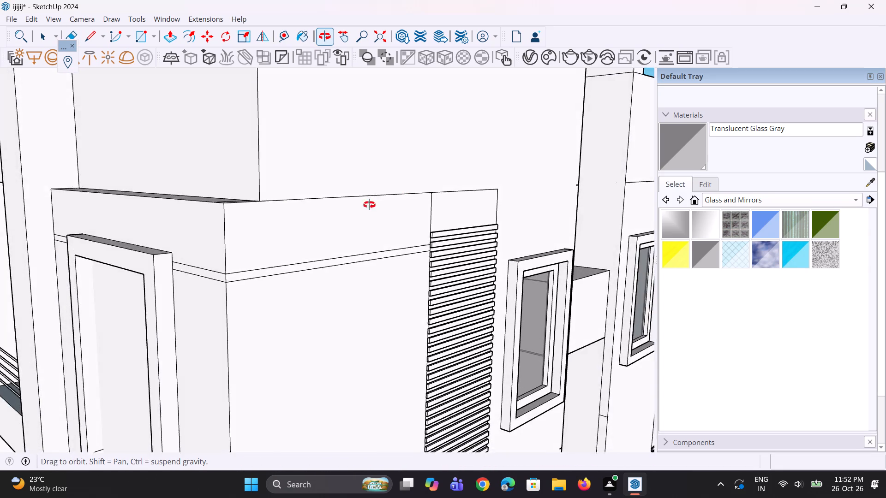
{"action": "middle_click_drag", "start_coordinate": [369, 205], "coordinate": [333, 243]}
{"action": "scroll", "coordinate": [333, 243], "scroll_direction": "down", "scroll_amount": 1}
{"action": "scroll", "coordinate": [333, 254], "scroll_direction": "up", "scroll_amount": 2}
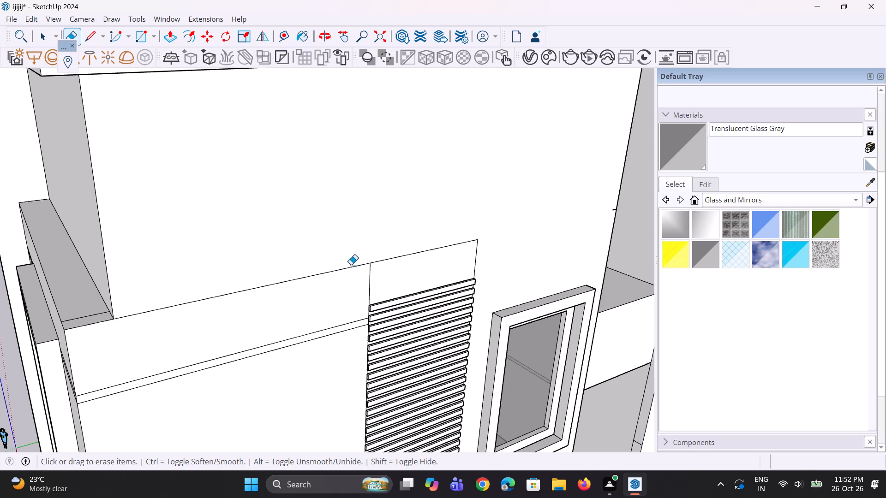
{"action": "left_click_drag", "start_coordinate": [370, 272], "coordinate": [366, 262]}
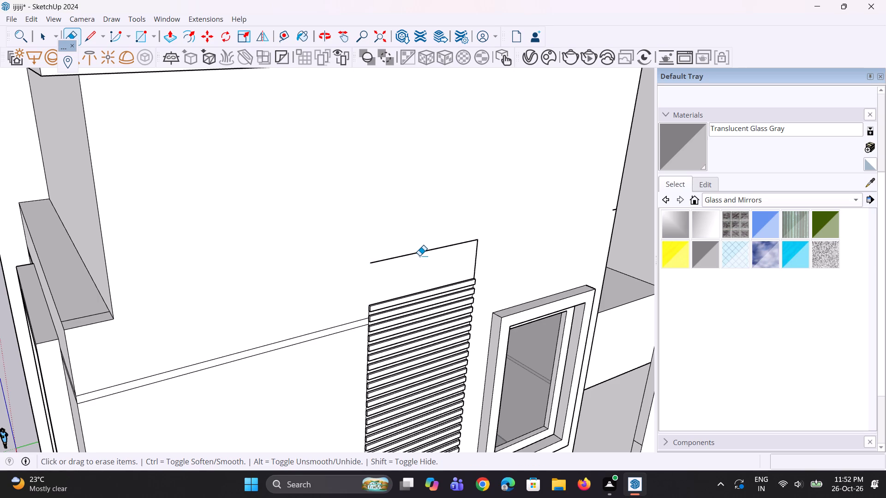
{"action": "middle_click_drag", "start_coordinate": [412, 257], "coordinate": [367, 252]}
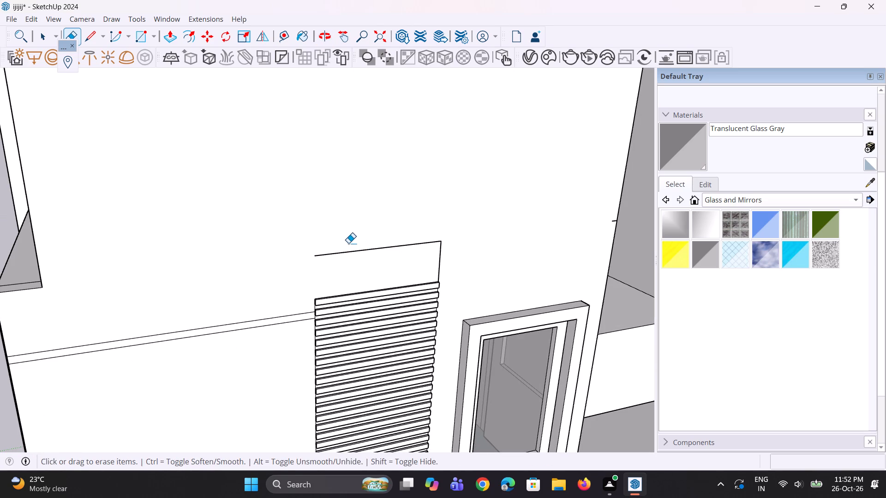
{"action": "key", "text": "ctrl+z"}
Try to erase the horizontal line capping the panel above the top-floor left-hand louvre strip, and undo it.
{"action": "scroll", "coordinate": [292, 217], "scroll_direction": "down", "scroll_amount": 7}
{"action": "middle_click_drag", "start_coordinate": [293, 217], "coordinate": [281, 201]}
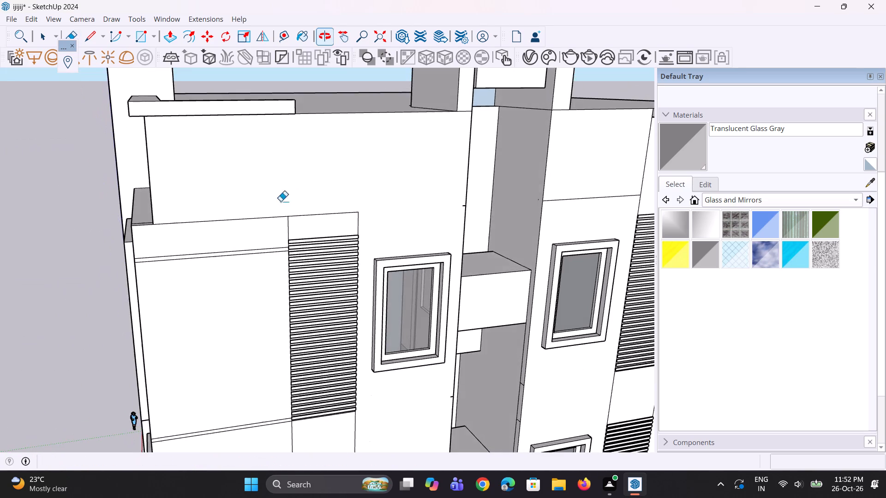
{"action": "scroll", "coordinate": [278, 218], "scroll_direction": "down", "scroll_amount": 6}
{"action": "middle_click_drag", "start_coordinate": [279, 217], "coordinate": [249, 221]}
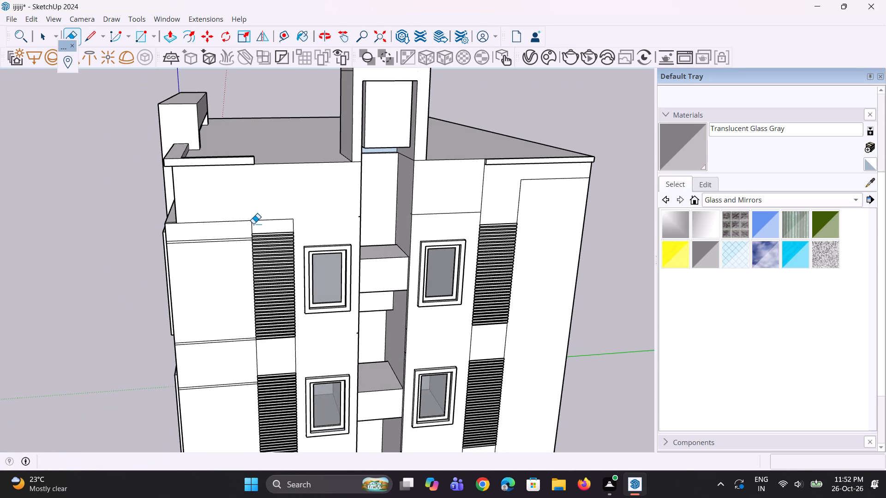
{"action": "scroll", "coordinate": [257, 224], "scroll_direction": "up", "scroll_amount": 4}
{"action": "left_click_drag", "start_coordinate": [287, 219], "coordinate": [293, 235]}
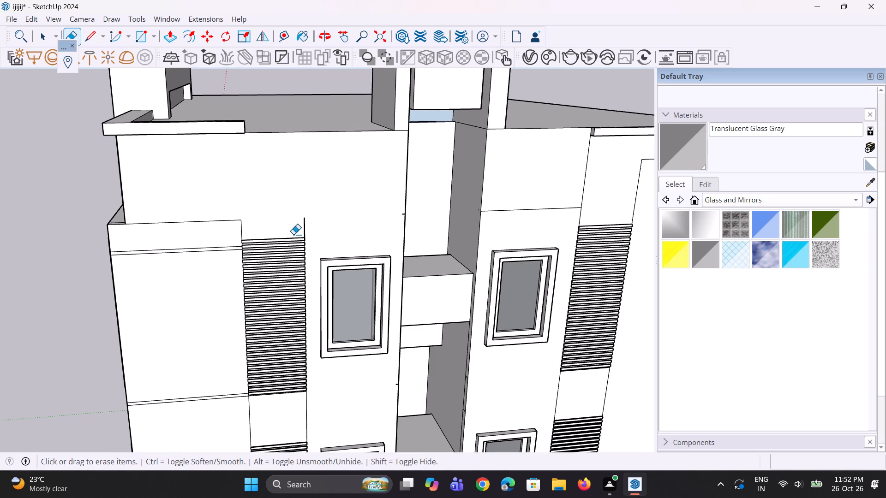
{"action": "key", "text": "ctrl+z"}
Draw a vertical line about 6' 5 5/8" long from the top-floor left-hand louvre panel's inner corner up to the roof edge.
{"action": "key", "text": "l"}
{"action": "scroll", "coordinate": [336, 214], "scroll_direction": "up", "scroll_amount": 2}
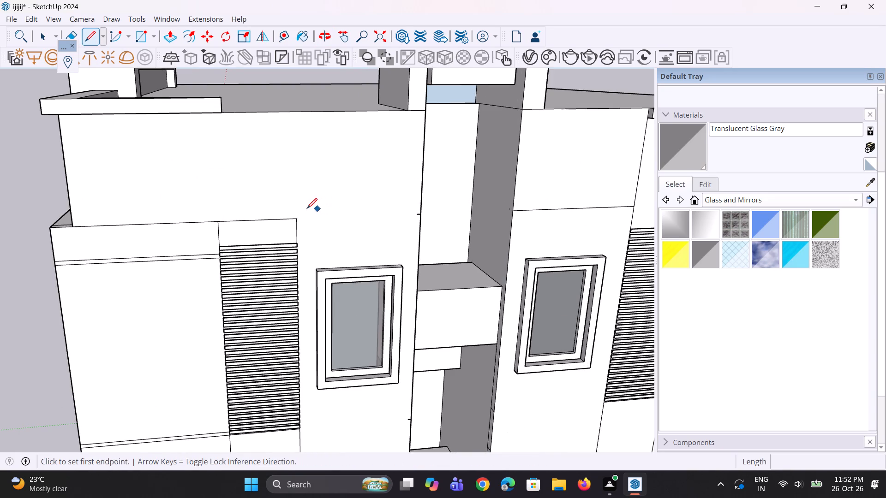
{"action": "left_click_drag", "start_coordinate": [296, 219], "coordinate": [297, 207]}
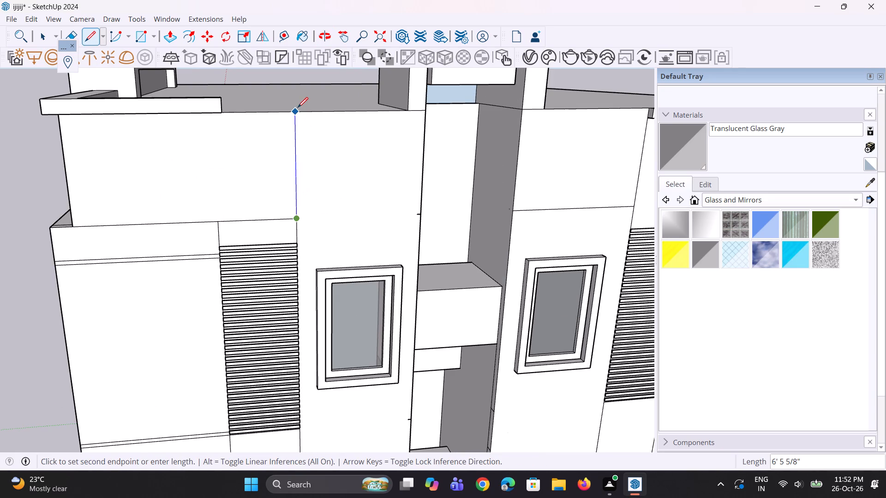
{"action": "left_click", "coordinate": [298, 107]}
Push/Pull the end face of the left-hand roof-edge slab about 4' 3" to reach the new vertical line.
{"action": "middle_click_drag", "start_coordinate": [268, 140], "coordinate": [208, 205]}
{"action": "scroll", "coordinate": [192, 183], "scroll_direction": "up", "scroll_amount": 3}
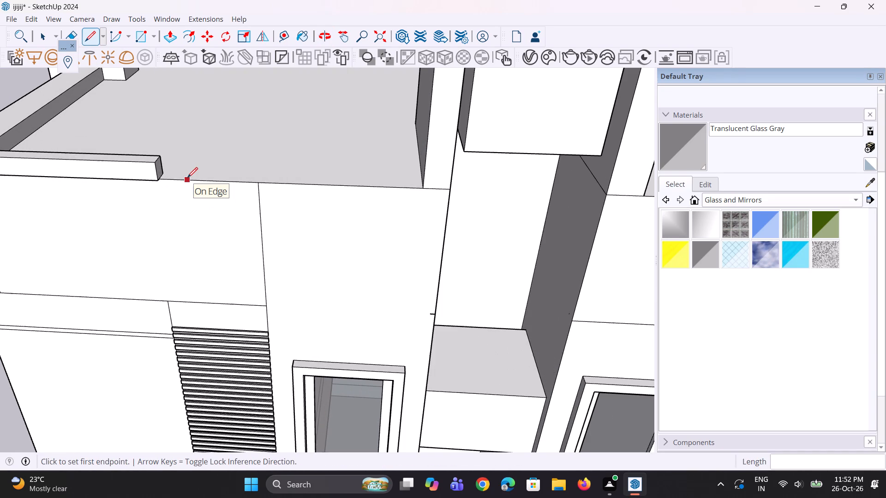
{"action": "key", "text": "p"}
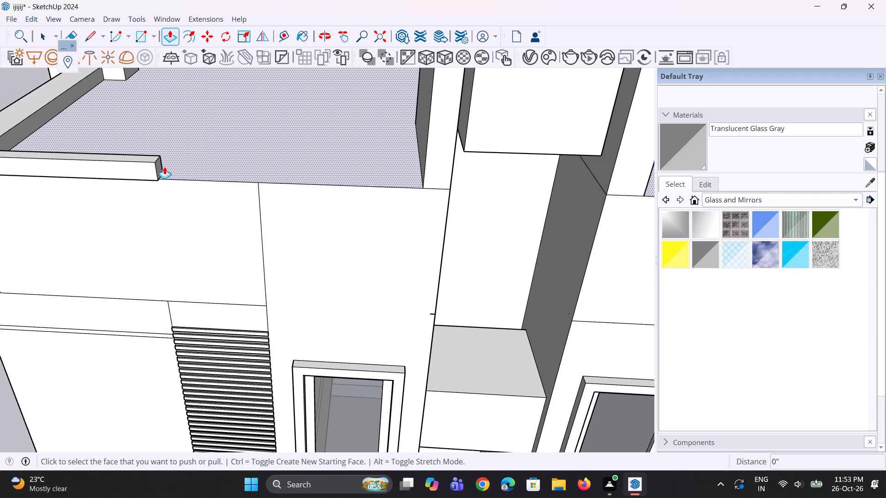
{"action": "left_click", "coordinate": [164, 166]}
{"action": "key", "text": "Escape"}
{"action": "scroll", "coordinate": [165, 161], "scroll_direction": "up", "scroll_amount": 3}
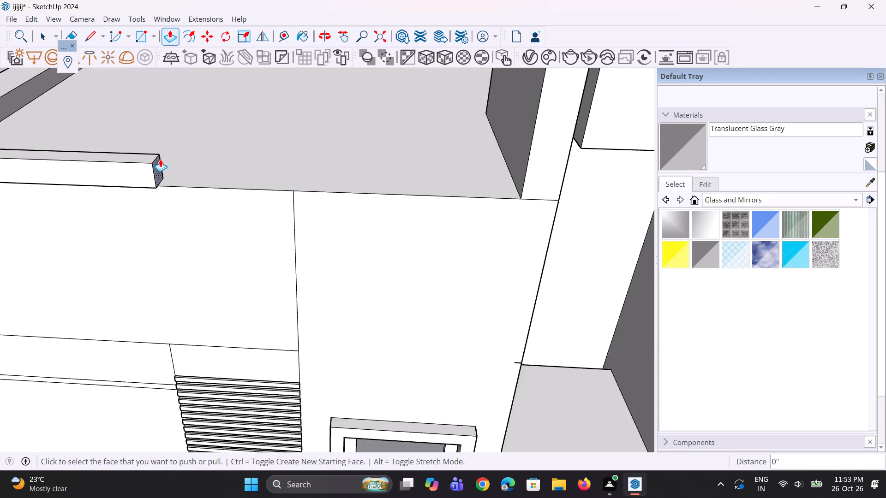
{"action": "scroll", "coordinate": [160, 159], "scroll_direction": "up", "scroll_amount": 3}
{"action": "left_click", "coordinate": [156, 164]}
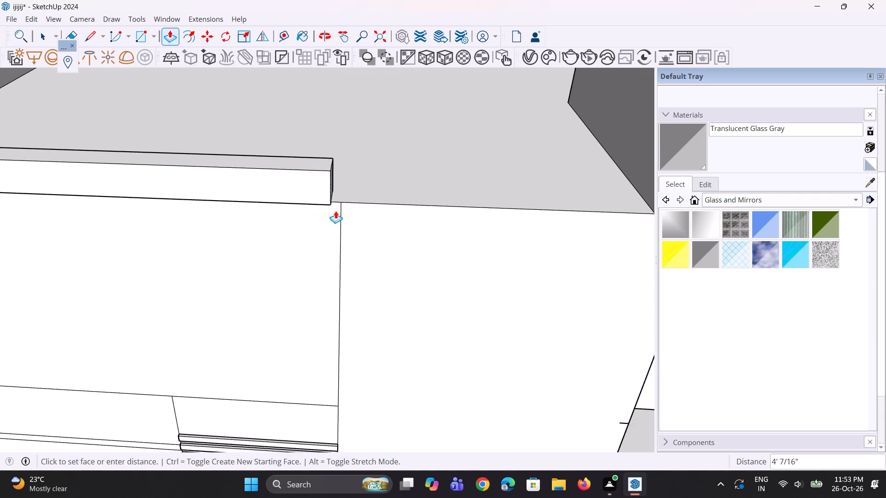
{"action": "left_click", "coordinate": [341, 219]}
Erase the horizontal line above the top-floor left-hand louvre strip so its panel joins the wall above.
{"action": "scroll", "coordinate": [331, 219], "scroll_direction": "down", "scroll_amount": 6}
{"action": "middle_click_drag", "start_coordinate": [325, 253], "coordinate": [363, 176]}
{"action": "scroll", "coordinate": [315, 255], "scroll_direction": "up", "scroll_amount": 2}
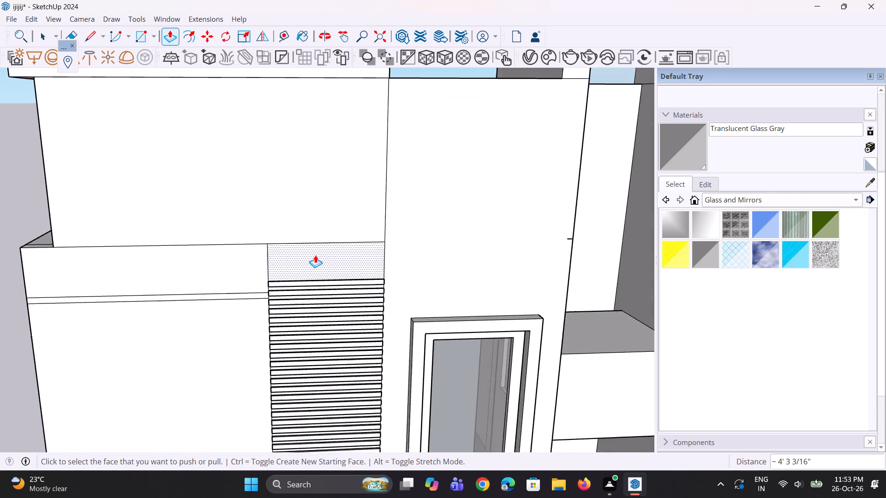
{"action": "key", "text": "e"}
{"action": "left_click_drag", "start_coordinate": [323, 234], "coordinate": [326, 246]}
Examine the left-hand corner wall's top band and roof edge from several angles.
{"action": "scroll", "coordinate": [326, 246], "scroll_direction": "down", "scroll_amount": 5}
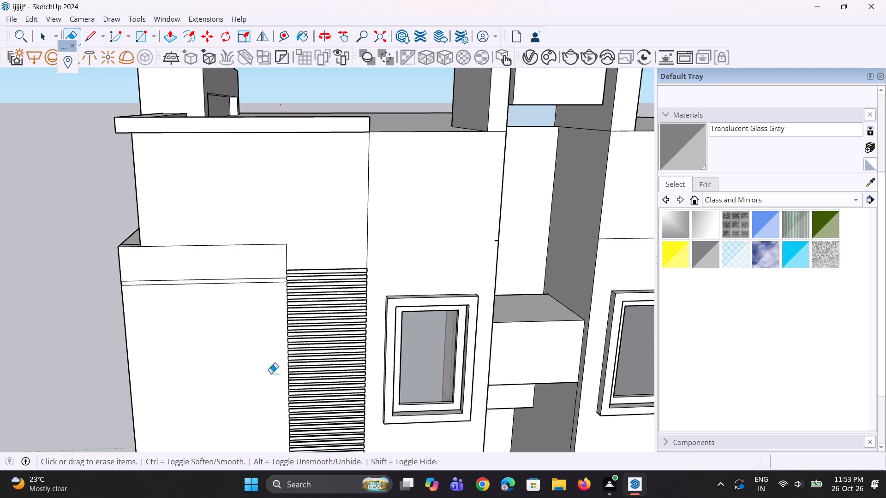
{"action": "scroll", "coordinate": [255, 353], "scroll_direction": "down", "scroll_amount": 5}
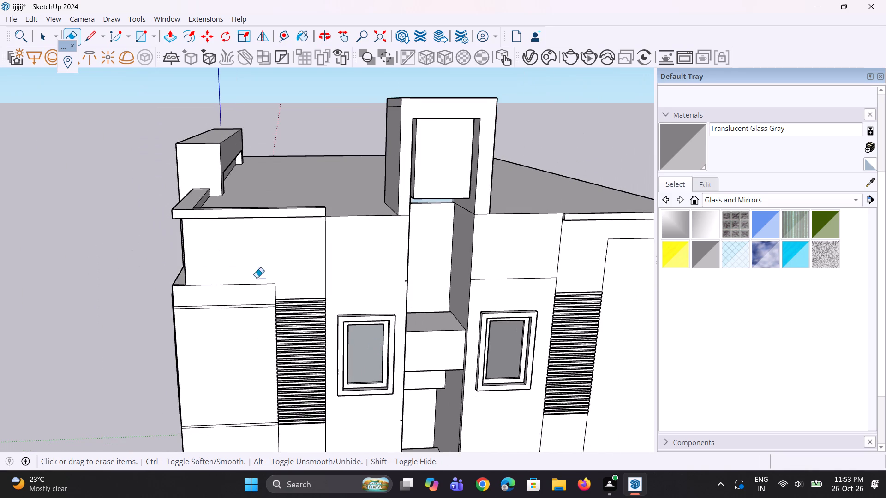
{"action": "scroll", "coordinate": [236, 287], "scroll_direction": "up", "scroll_amount": 2}
{"action": "middle_click_drag", "start_coordinate": [176, 323], "coordinate": [397, 373]}
{"action": "scroll", "coordinate": [455, 366], "scroll_direction": "up", "scroll_amount": 6}
{"action": "middle_click_drag", "start_coordinate": [494, 351], "coordinate": [446, 324]}
{"action": "scroll", "coordinate": [393, 334], "scroll_direction": "down", "scroll_amount": 9}
{"action": "middle_click_drag", "start_coordinate": [393, 334], "coordinate": [281, 348]}
{"action": "scroll", "coordinate": [259, 343], "scroll_direction": "up", "scroll_amount": 5}
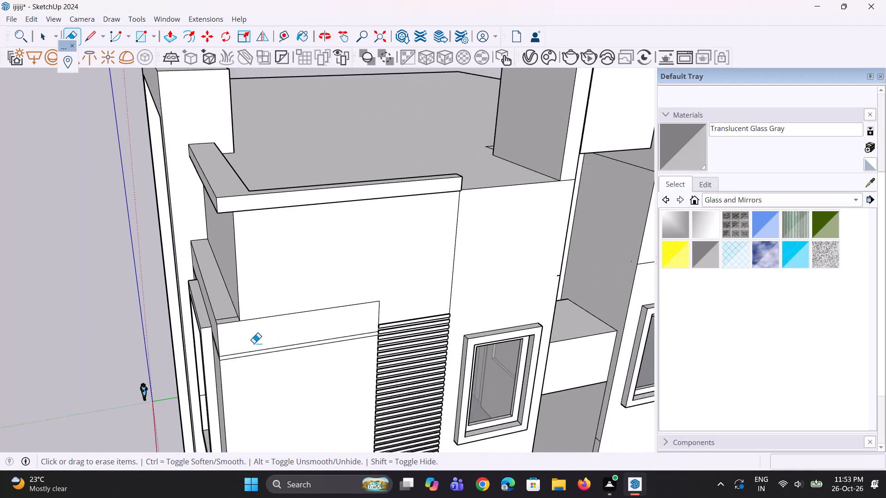
{"action": "scroll", "coordinate": [254, 343], "scroll_direction": "up", "scroll_amount": 4}
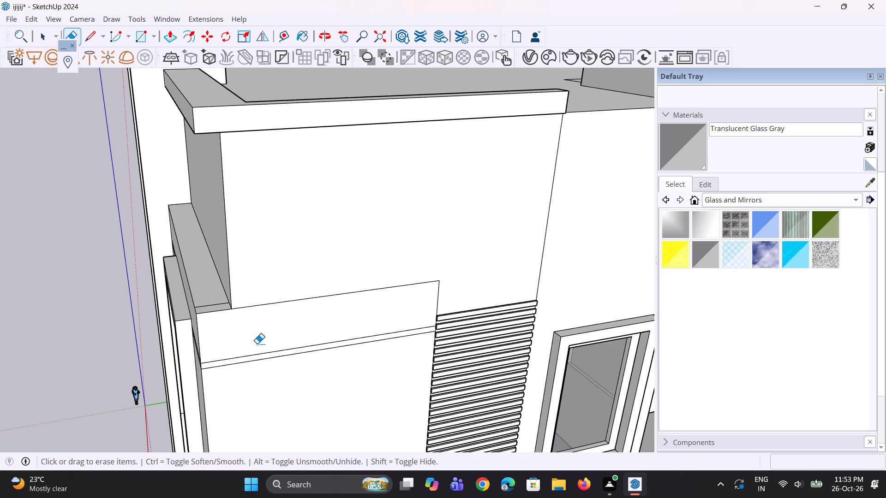
Erase the lowest floor band's two horizontal lines between the windows beside the left-hand louvre strips.
{"action": "scroll", "coordinate": [338, 76], "scroll_direction": "down", "scroll_amount": 7}
{"action": "scroll", "coordinate": [372, 238], "scroll_direction": "down", "scroll_amount": 5}
{"action": "middle_click_drag", "start_coordinate": [348, 283], "coordinate": [306, 293]}
{"action": "scroll", "coordinate": [329, 336], "scroll_direction": "up", "scroll_amount": 3}
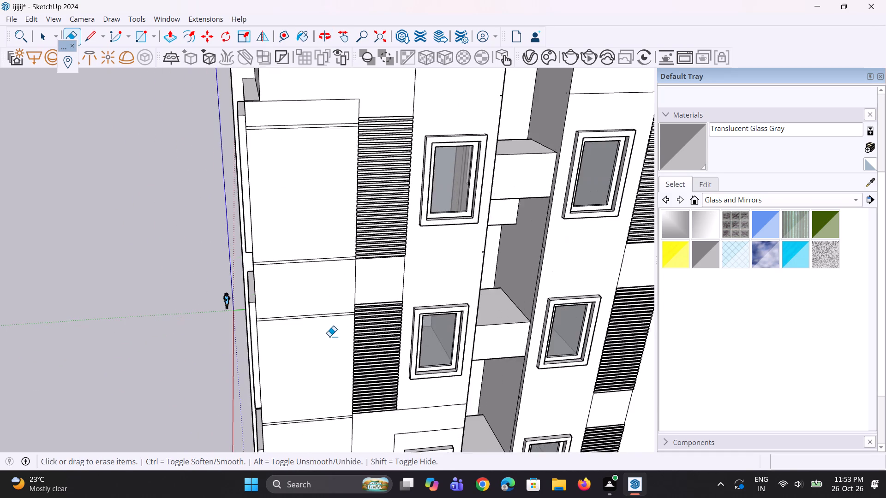
{"action": "scroll", "coordinate": [329, 336], "scroll_direction": "up", "scroll_amount": 7}
{"action": "middle_click_drag", "start_coordinate": [403, 301], "coordinate": [377, 295]}
{"action": "scroll", "coordinate": [363, 284], "scroll_direction": "down", "scroll_amount": 13}
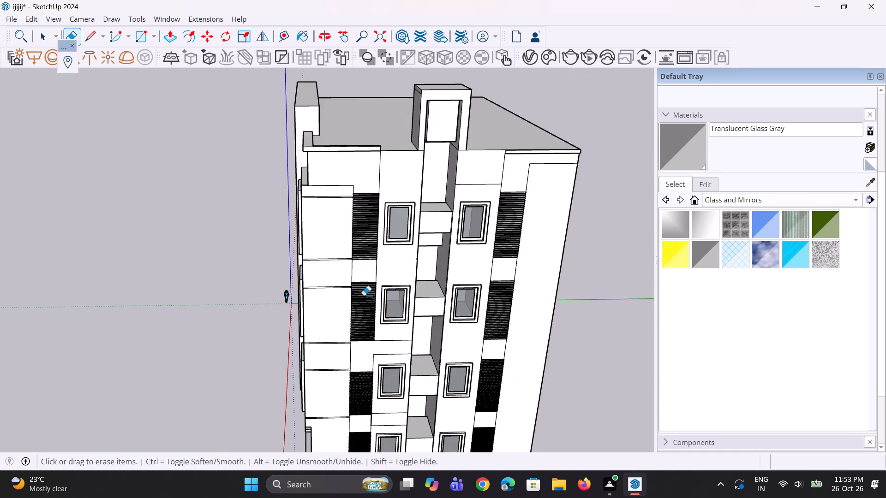
{"action": "middle_click_drag", "start_coordinate": [366, 307], "coordinate": [374, 258]}
{"action": "scroll", "coordinate": [366, 246], "scroll_direction": "down", "scroll_amount": 4}
{"action": "scroll", "coordinate": [395, 365], "scroll_direction": "up", "scroll_amount": 11}
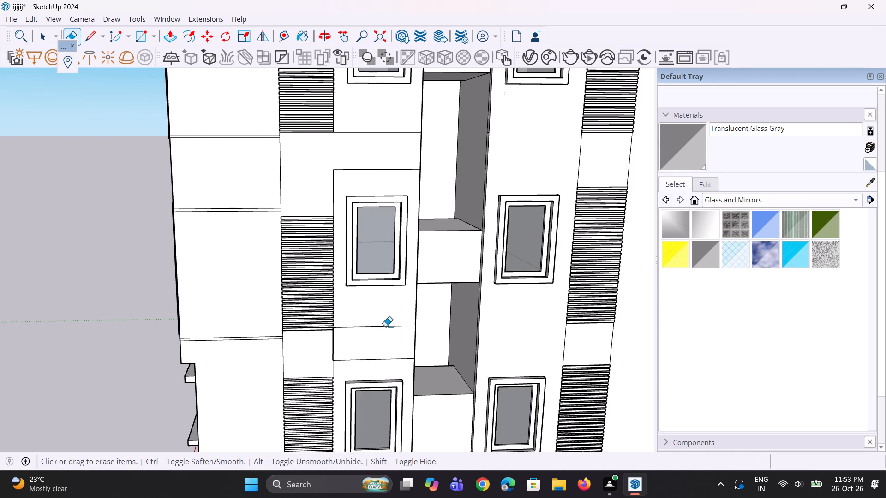
{"action": "left_click_drag", "start_coordinate": [385, 326], "coordinate": [385, 331]}
{"action": "left_click", "coordinate": [374, 359]}
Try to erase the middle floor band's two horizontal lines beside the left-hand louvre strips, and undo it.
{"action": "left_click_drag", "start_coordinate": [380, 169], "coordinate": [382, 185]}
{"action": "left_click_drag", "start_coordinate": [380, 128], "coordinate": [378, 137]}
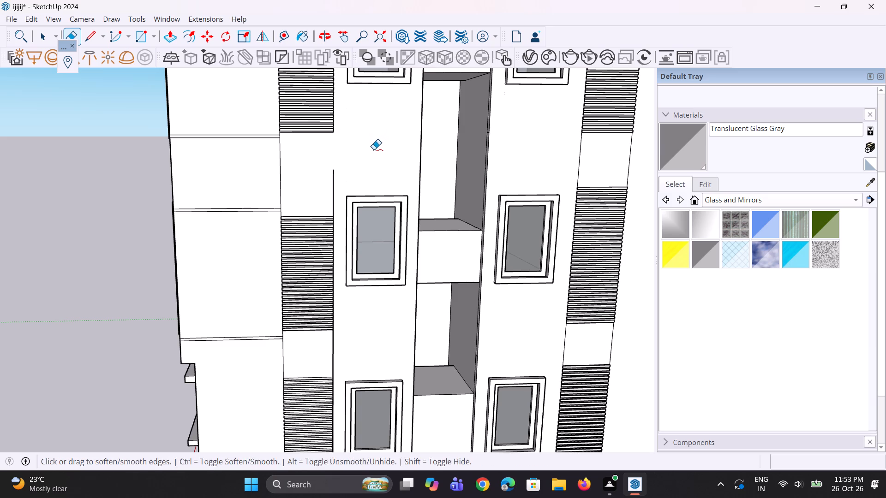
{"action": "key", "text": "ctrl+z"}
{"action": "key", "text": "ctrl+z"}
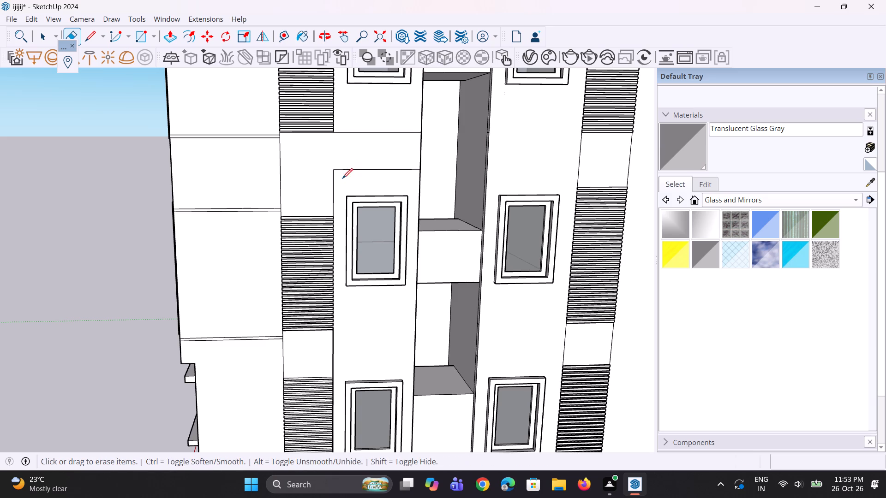
Draw a vertical line about 3' 3 3/4" long across the middle floor band, continuing the left-hand louvre strips' inner edge.
{"action": "key", "text": "l"}
{"action": "scroll", "coordinate": [340, 168], "scroll_direction": "up", "scroll_amount": 6}
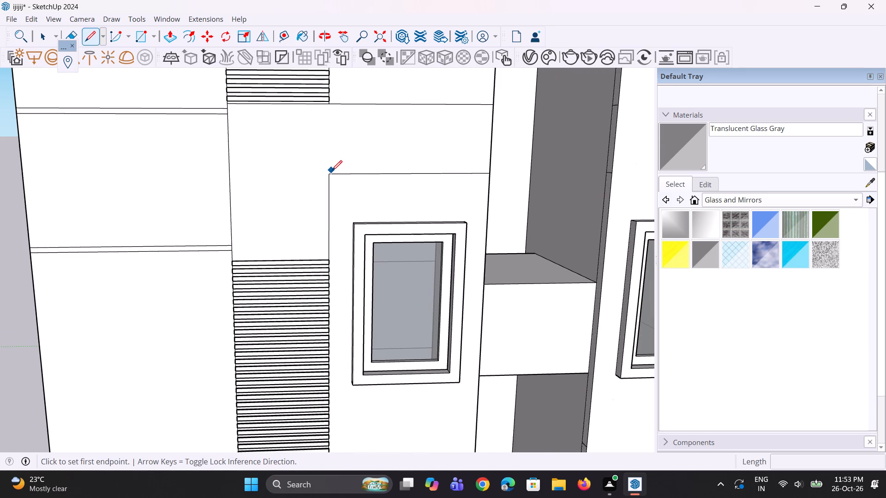
{"action": "left_click", "coordinate": [330, 172]}
{"action": "scroll", "coordinate": [339, 195], "scroll_direction": "down", "scroll_amount": 3}
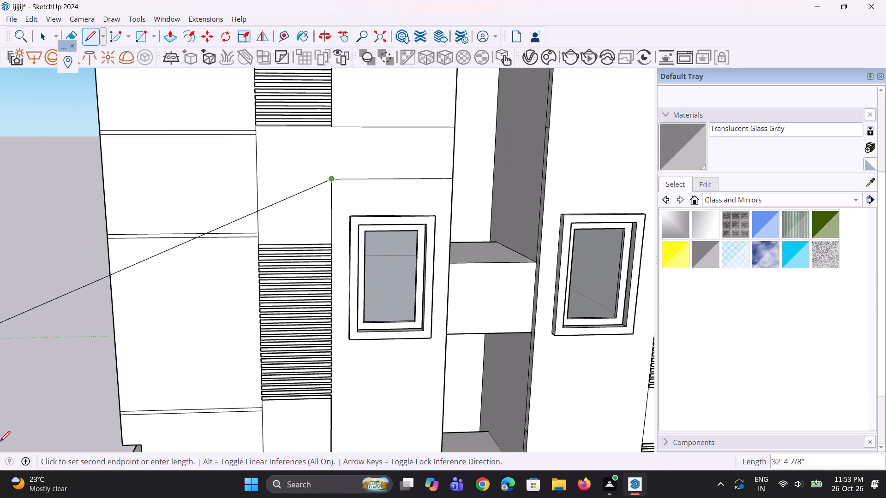
{"action": "scroll", "coordinate": [311, 180], "scroll_direction": "down", "scroll_amount": 6}
{"action": "middle_click_drag", "start_coordinate": [377, 179], "coordinate": [137, 175]}
{"action": "scroll", "coordinate": [137, 163], "scroll_direction": "up", "scroll_amount": 13}
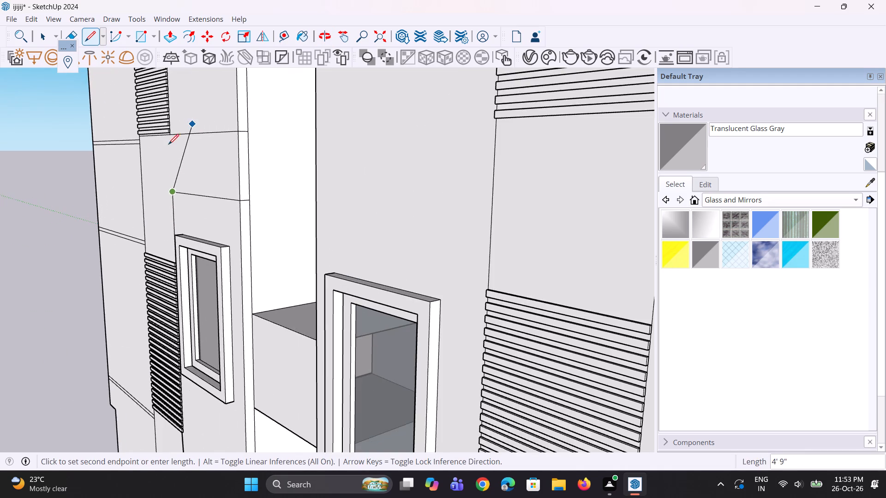
{"action": "scroll", "coordinate": [168, 144], "scroll_direction": "up", "scroll_amount": 10}
{"action": "left_click", "coordinate": [166, 134]}
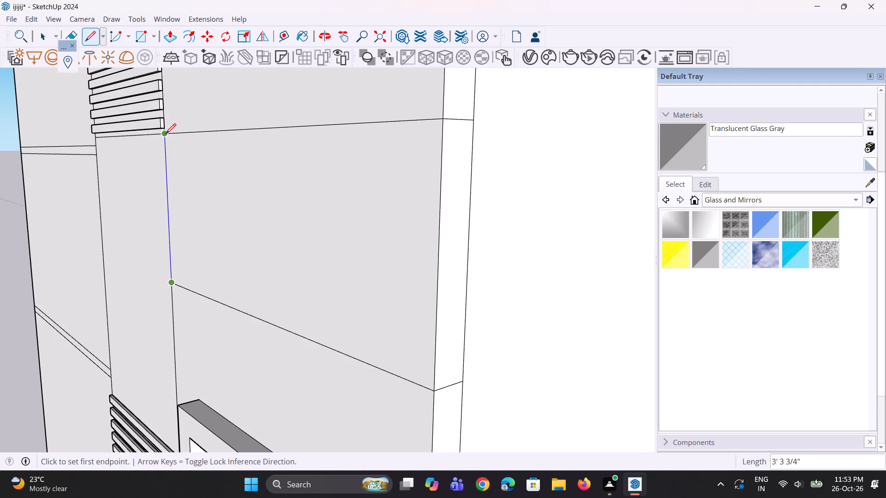
Erase the middle floor band's two horizontal lines on the left-hand pier, on its front and its narrow side facing the recess.
{"action": "key", "text": "e"}
{"action": "left_click_drag", "start_coordinate": [220, 126], "coordinate": [221, 165]}
{"action": "left_click_drag", "start_coordinate": [226, 266], "coordinate": [227, 315]}
{"action": "scroll", "coordinate": [306, 285], "scroll_direction": "down", "scroll_amount": 6}
{"action": "scroll", "coordinate": [396, 246], "scroll_direction": "up", "scroll_amount": 2}
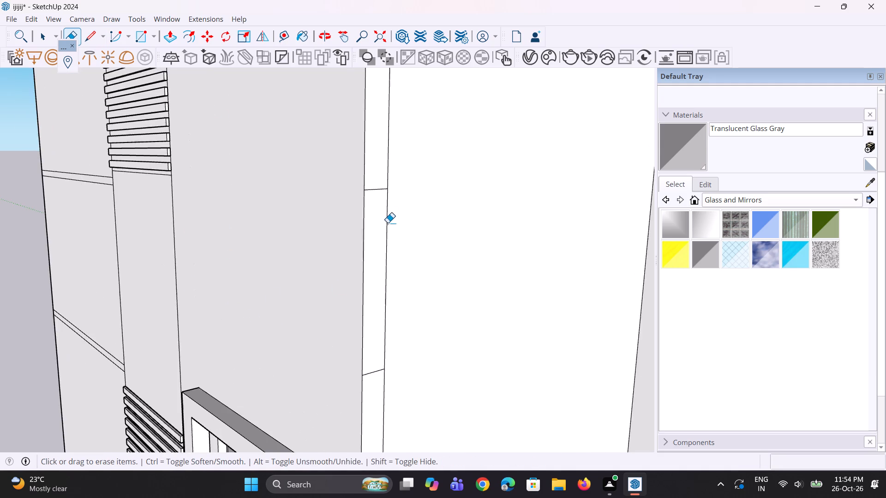
{"action": "scroll", "coordinate": [388, 223], "scroll_direction": "up", "scroll_amount": 4}
{"action": "left_click_drag", "start_coordinate": [379, 183], "coordinate": [377, 207]}
{"action": "scroll", "coordinate": [366, 232], "scroll_direction": "down", "scroll_amount": 5}
{"action": "scroll", "coordinate": [363, 339], "scroll_direction": "up", "scroll_amount": 3}
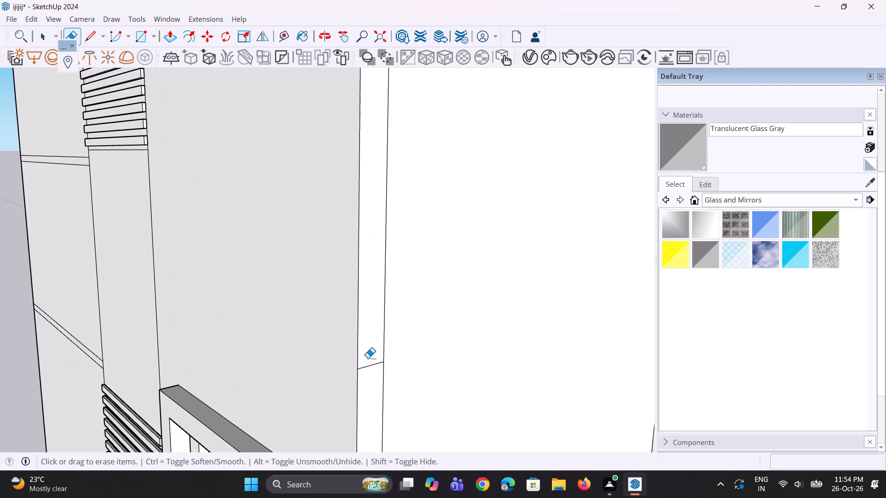
{"action": "left_click_drag", "start_coordinate": [368, 359], "coordinate": [368, 373]}
Erase the upper floor band's leftover horizontal lines on the left-hand pier's narrow side at the recess.
{"action": "scroll", "coordinate": [389, 398], "scroll_direction": "down", "scroll_amount": 14}
{"action": "scroll", "coordinate": [377, 324], "scroll_direction": "down", "scroll_amount": 6}
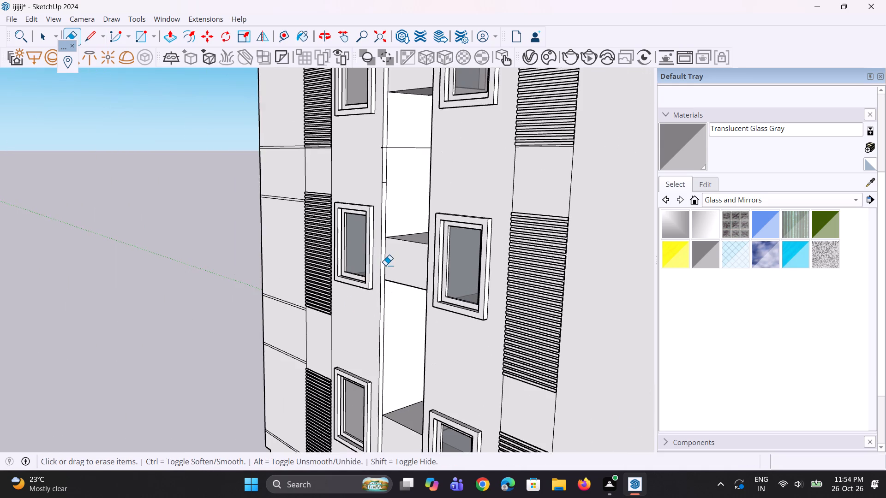
{"action": "scroll", "coordinate": [386, 265], "scroll_direction": "down", "scroll_amount": 4}
{"action": "scroll", "coordinate": [397, 276], "scroll_direction": "up", "scroll_amount": 1}
{"action": "scroll", "coordinate": [401, 181], "scroll_direction": "up", "scroll_amount": 13}
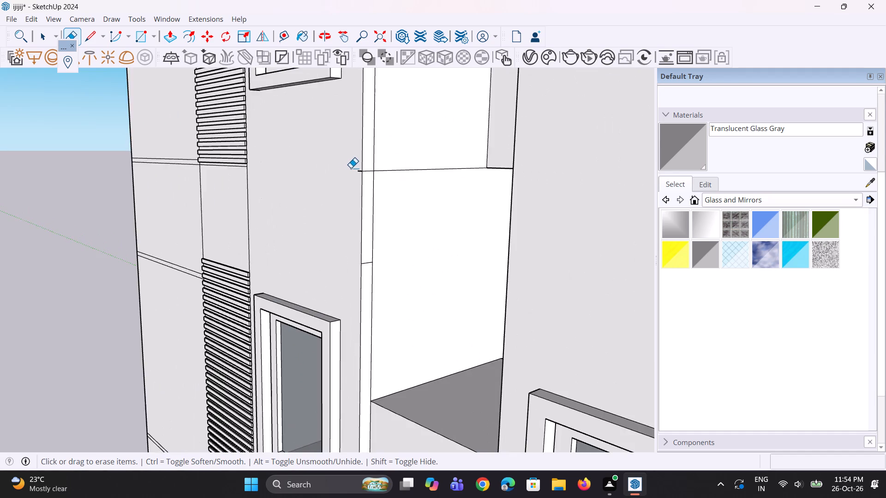
{"action": "scroll", "coordinate": [351, 168], "scroll_direction": "up", "scroll_amount": 8}
{"action": "left_click", "coordinate": [363, 176]}
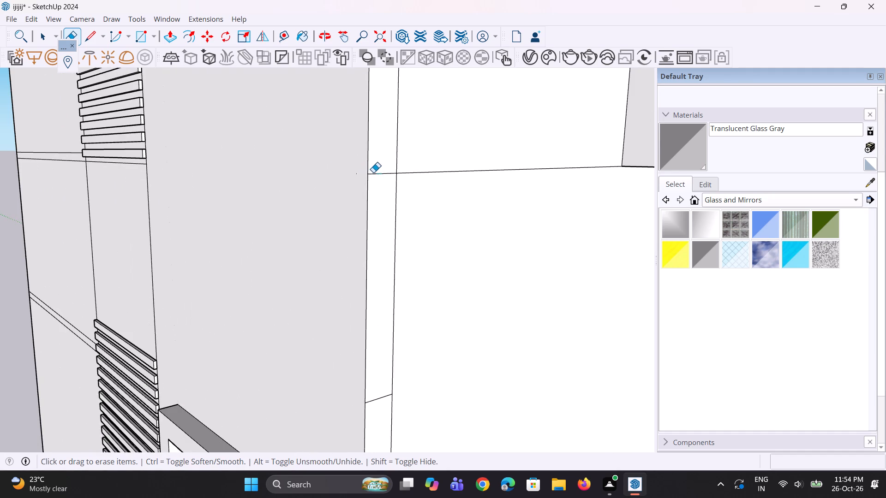
{"action": "left_click_drag", "start_coordinate": [376, 174], "coordinate": [378, 183]}
{"action": "left_click_drag", "start_coordinate": [377, 394], "coordinate": [381, 411]}
{"action": "scroll", "coordinate": [381, 411], "scroll_direction": "down", "scroll_amount": 6}
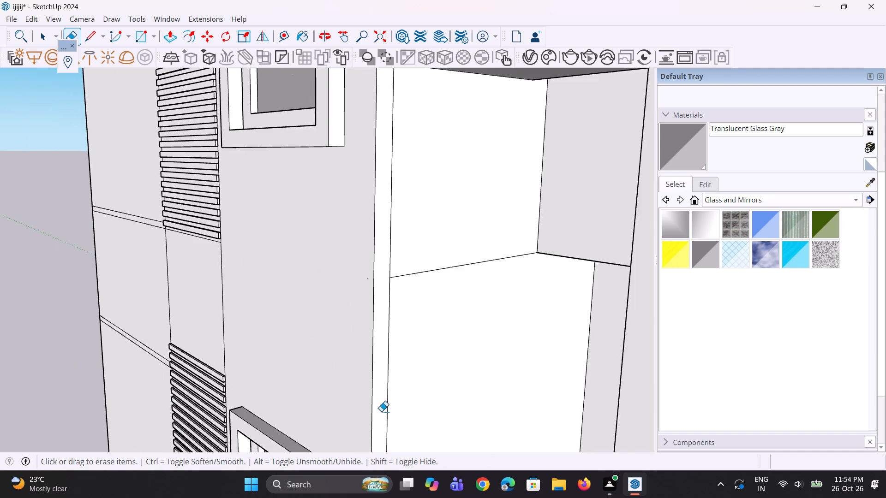
{"action": "scroll", "coordinate": [381, 411], "scroll_direction": "down", "scroll_amount": 11}
{"action": "scroll", "coordinate": [389, 326], "scroll_direction": "down", "scroll_amount": 9}
{"action": "scroll", "coordinate": [365, 371], "scroll_direction": "up", "scroll_amount": 5}
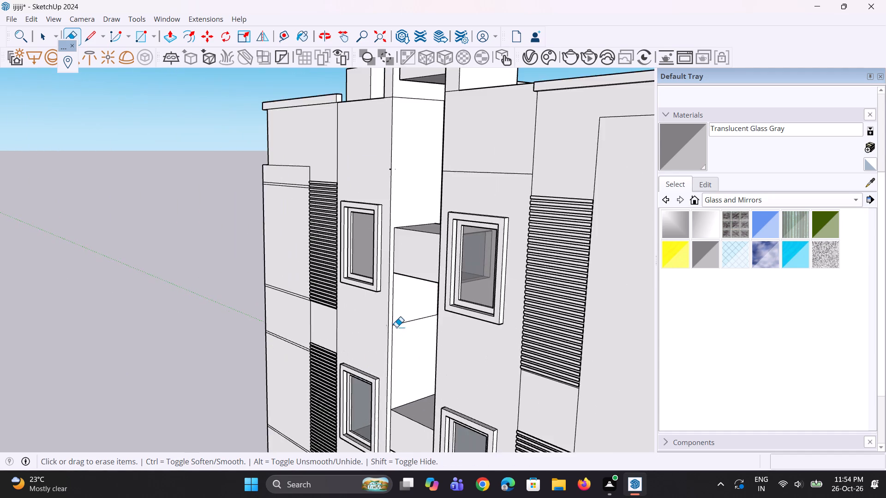
{"action": "scroll", "coordinate": [396, 327], "scroll_direction": "up", "scroll_amount": 4}
{"action": "left_click_drag", "start_coordinate": [406, 323], "coordinate": [410, 334]}
Erase the lowest floor band's two short horizontal lines on the left-hand pier's narrow side facing the recess.
{"action": "middle_click_drag", "start_coordinate": [416, 333], "coordinate": [483, 302]}
{"action": "scroll", "coordinate": [416, 333], "scroll_direction": "up", "scroll_amount": 1}
{"action": "scroll", "coordinate": [388, 279], "scroll_direction": "down", "scroll_amount": 6}
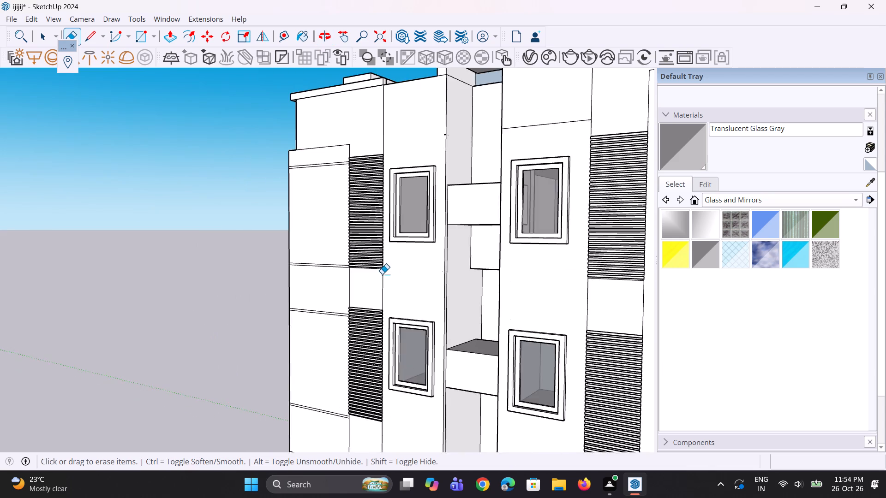
{"action": "scroll", "coordinate": [382, 274], "scroll_direction": "down", "scroll_amount": 10}
{"action": "scroll", "coordinate": [414, 369], "scroll_direction": "up", "scroll_amount": 16}
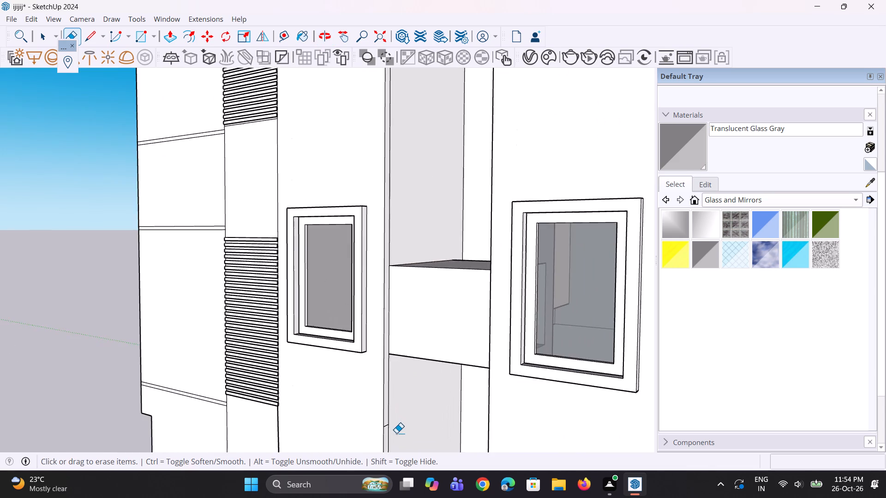
{"action": "scroll", "coordinate": [396, 433], "scroll_direction": "up", "scroll_amount": 10}
{"action": "left_click", "coordinate": [365, 413]}
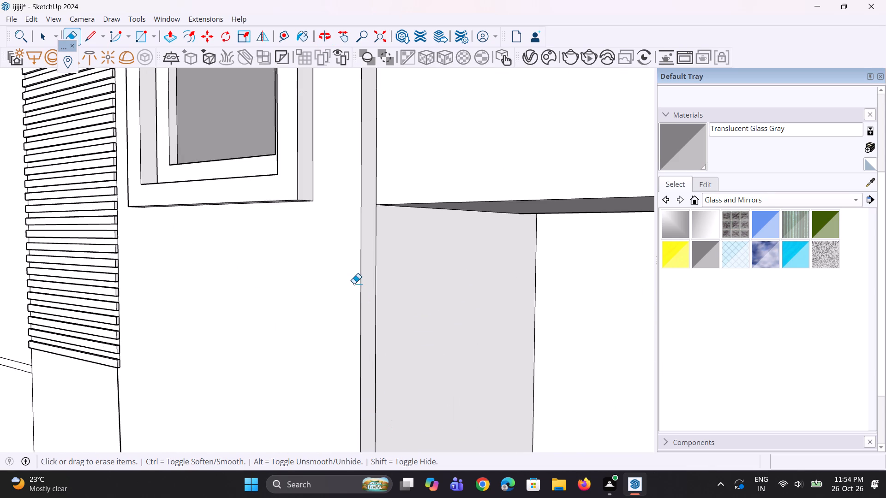
{"action": "scroll", "coordinate": [354, 284], "scroll_direction": "down", "scroll_amount": 12}
{"action": "scroll", "coordinate": [340, 391], "scroll_direction": "up", "scroll_amount": 14}
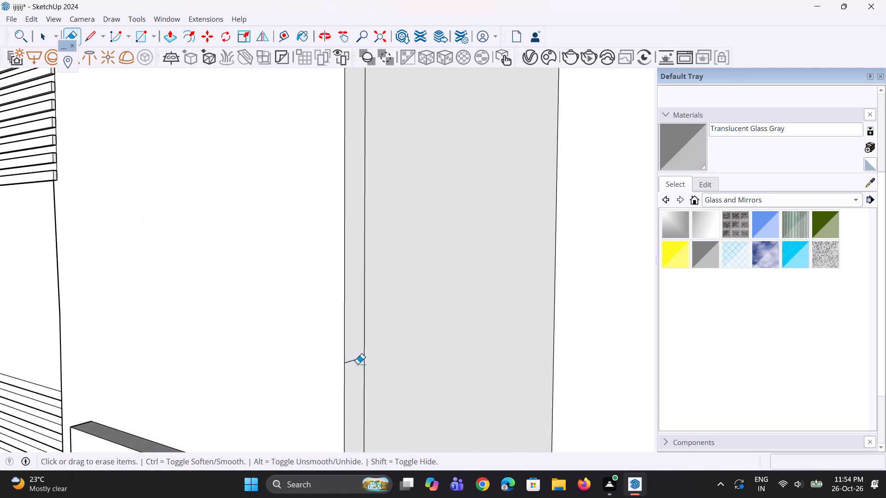
{"action": "left_click_drag", "start_coordinate": [348, 359], "coordinate": [353, 373]}
Erase the lowest floor band's two short horizontal lines on the right-hand pier's narrow side facing the recess.
{"action": "scroll", "coordinate": [347, 232], "scroll_direction": "down", "scroll_amount": 6}
{"action": "scroll", "coordinate": [347, 232], "scroll_direction": "down", "scroll_amount": 16}
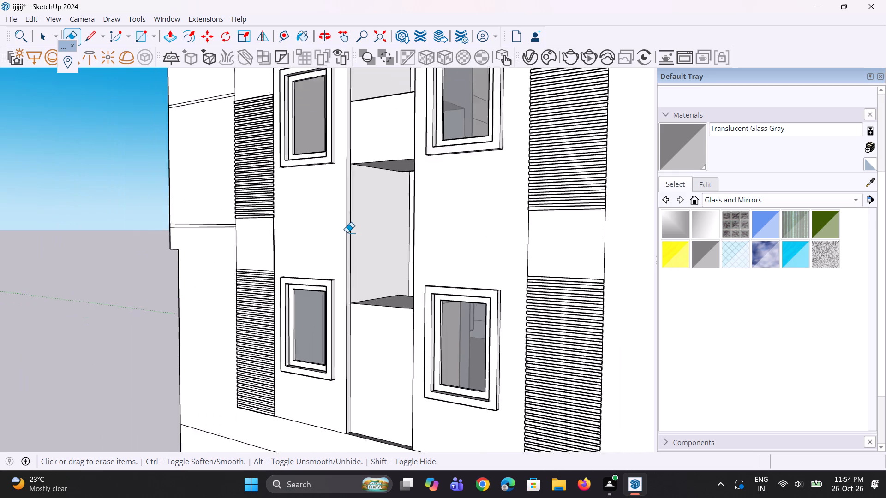
{"action": "scroll", "coordinate": [347, 232], "scroll_direction": "down", "scroll_amount": 2}
{"action": "middle_click_drag", "start_coordinate": [355, 327], "coordinate": [648, 366]}
{"action": "scroll", "coordinate": [582, 299], "scroll_direction": "up", "scroll_amount": 4}
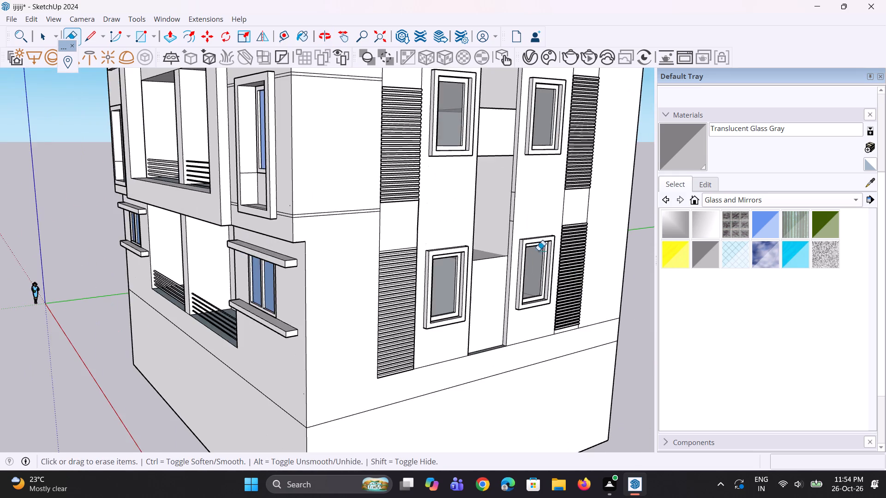
{"action": "scroll", "coordinate": [514, 225], "scroll_direction": "up", "scroll_amount": 16}
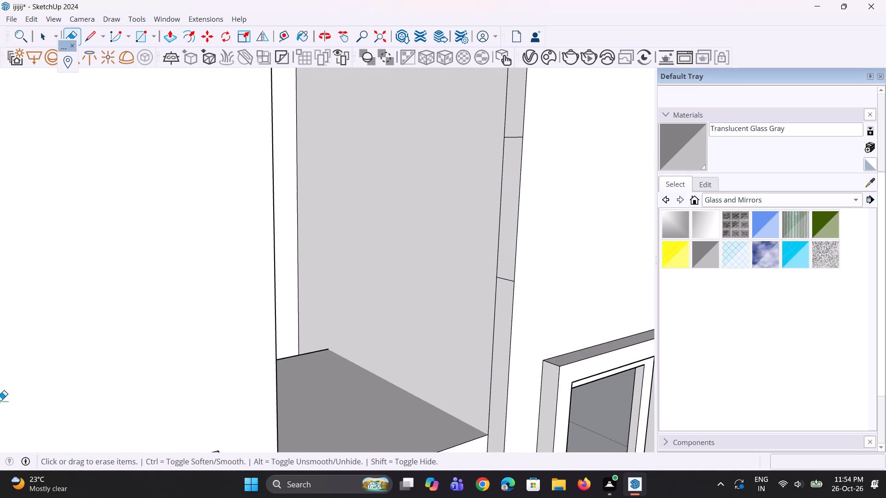
{"action": "scroll", "coordinate": [513, 155], "scroll_direction": "up", "scroll_amount": 2}
{"action": "left_click_drag", "start_coordinate": [516, 126], "coordinate": [515, 147]}
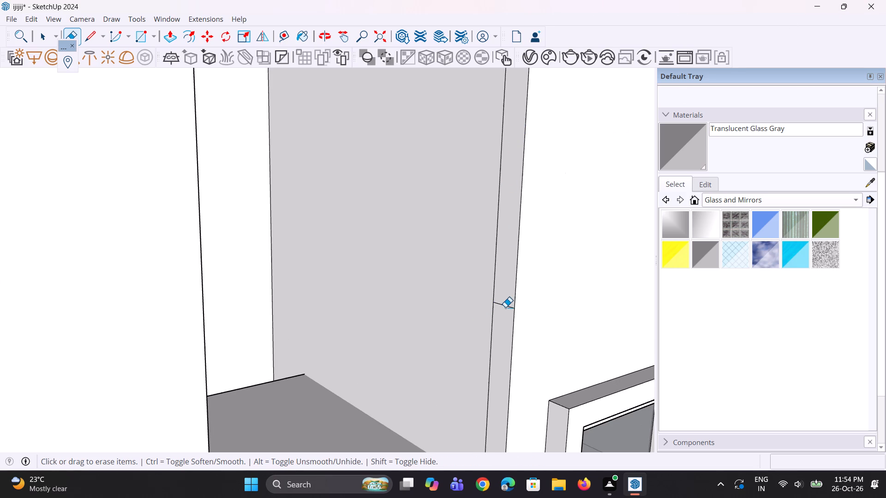
{"action": "left_click", "coordinate": [505, 307]}
Erase the middle floor band's two short horizontal lines on the right-hand pier's narrow side facing the recess.
{"action": "scroll", "coordinate": [504, 359], "scroll_direction": "down", "scroll_amount": 17}
{"action": "scroll", "coordinate": [525, 117], "scroll_direction": "up", "scroll_amount": 3}
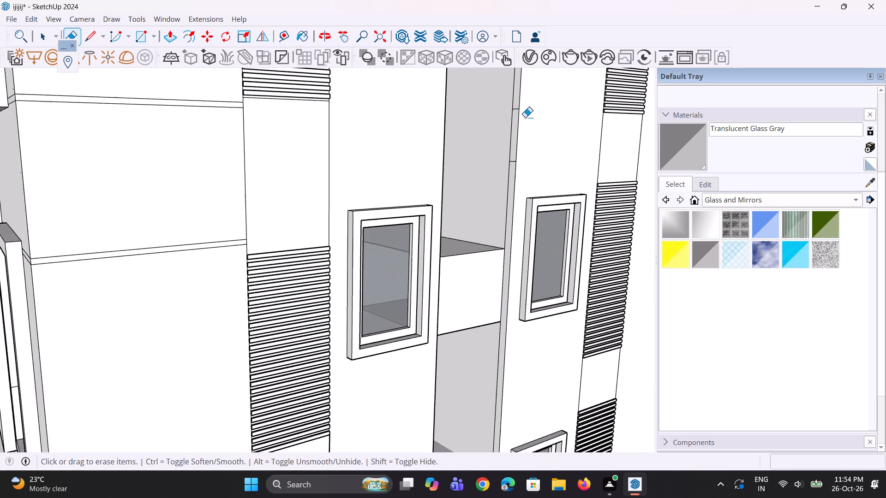
{"action": "scroll", "coordinate": [523, 113], "scroll_direction": "up", "scroll_amount": 13}
{"action": "left_click_drag", "start_coordinate": [508, 113], "coordinate": [507, 119]}
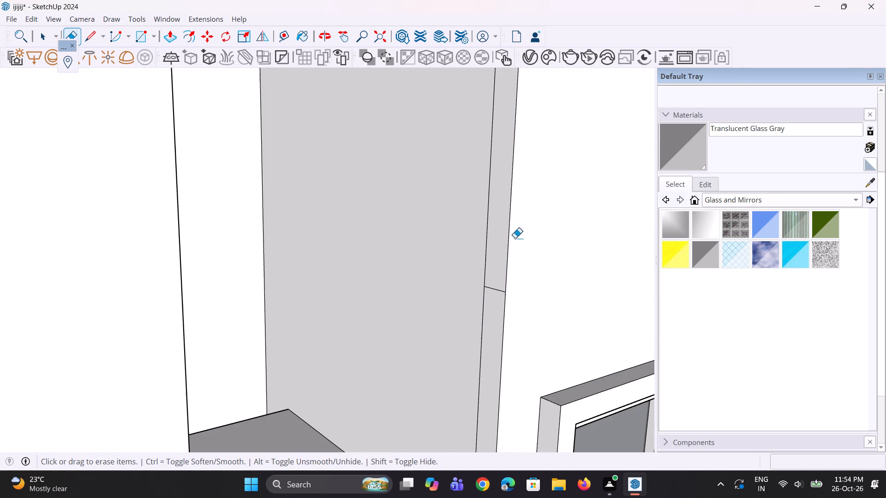
{"action": "left_click_drag", "start_coordinate": [496, 286], "coordinate": [494, 301]}
Erase the upper floor band's two short horizontal lines on the right-hand pier's narrow side facing the recess.
{"action": "scroll", "coordinate": [500, 344], "scroll_direction": "down", "scroll_amount": 15}
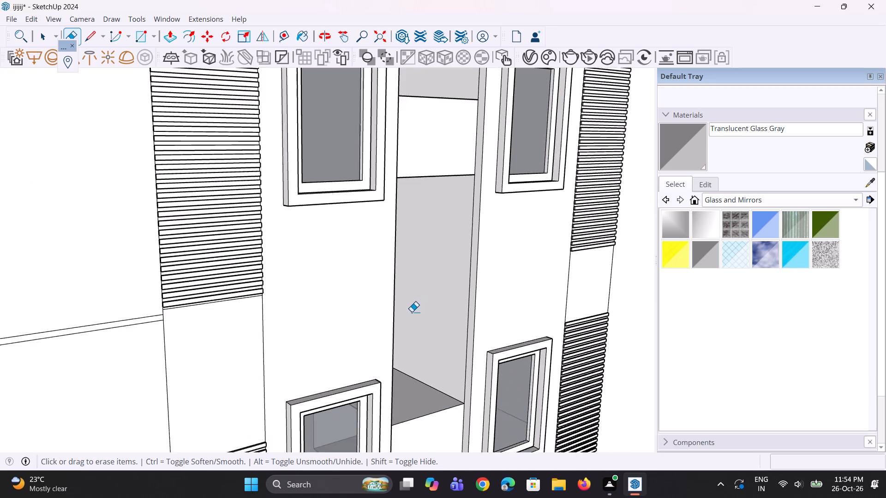
{"action": "scroll", "coordinate": [412, 312], "scroll_direction": "down", "scroll_amount": 3}
{"action": "scroll", "coordinate": [434, 172], "scroll_direction": "up", "scroll_amount": 8}
{"action": "scroll", "coordinate": [450, 95], "scroll_direction": "up", "scroll_amount": 9}
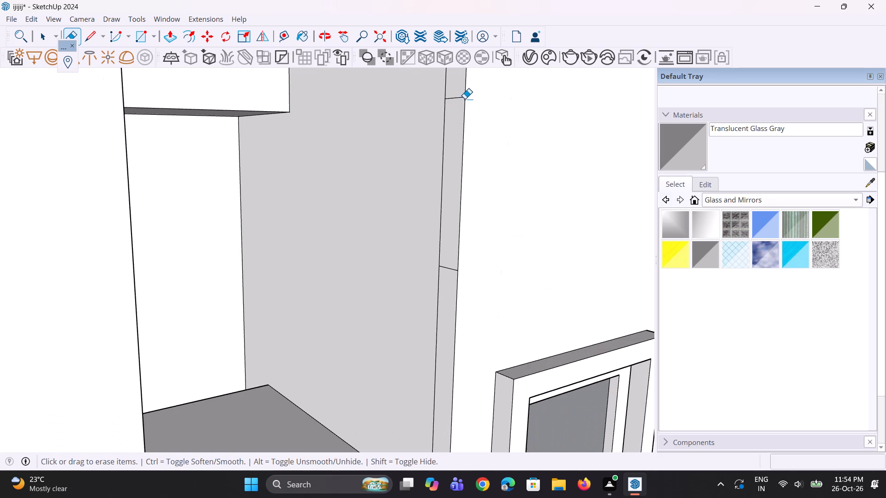
{"action": "left_click_drag", "start_coordinate": [455, 95], "coordinate": [455, 119]}
{"action": "left_click_drag", "start_coordinate": [449, 268], "coordinate": [449, 269]}
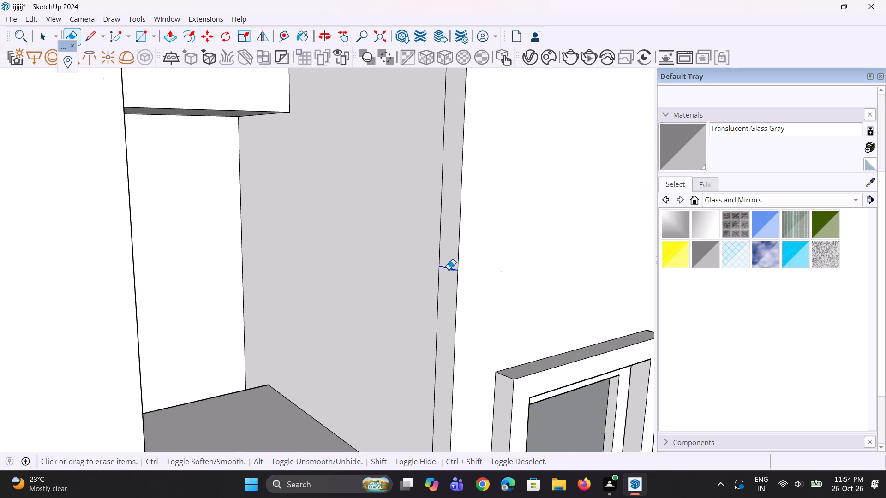
{"action": "left_click_drag", "start_coordinate": [449, 269], "coordinate": [451, 283]}
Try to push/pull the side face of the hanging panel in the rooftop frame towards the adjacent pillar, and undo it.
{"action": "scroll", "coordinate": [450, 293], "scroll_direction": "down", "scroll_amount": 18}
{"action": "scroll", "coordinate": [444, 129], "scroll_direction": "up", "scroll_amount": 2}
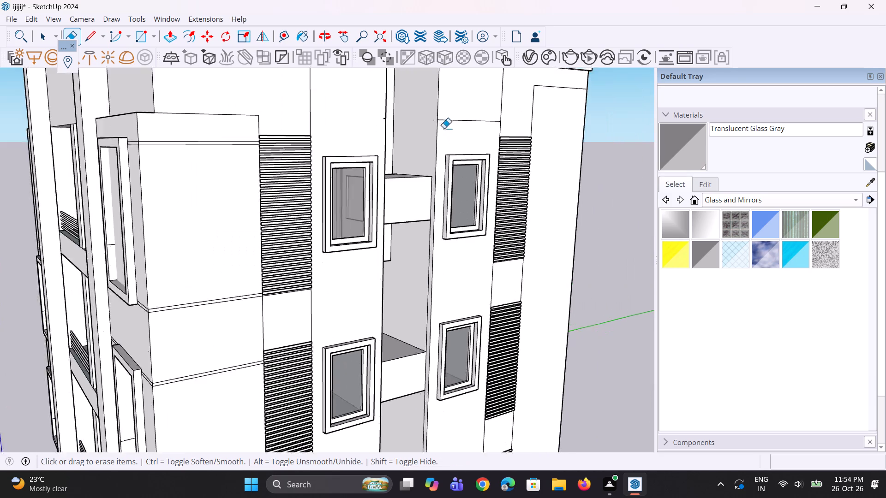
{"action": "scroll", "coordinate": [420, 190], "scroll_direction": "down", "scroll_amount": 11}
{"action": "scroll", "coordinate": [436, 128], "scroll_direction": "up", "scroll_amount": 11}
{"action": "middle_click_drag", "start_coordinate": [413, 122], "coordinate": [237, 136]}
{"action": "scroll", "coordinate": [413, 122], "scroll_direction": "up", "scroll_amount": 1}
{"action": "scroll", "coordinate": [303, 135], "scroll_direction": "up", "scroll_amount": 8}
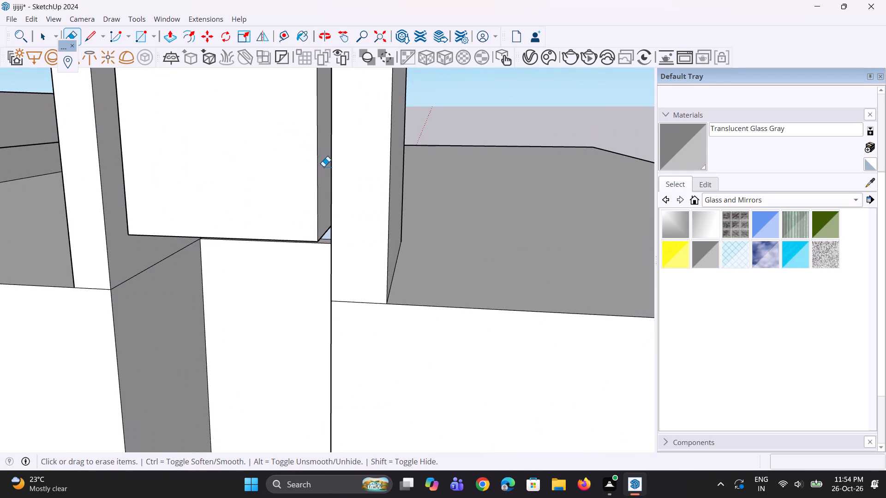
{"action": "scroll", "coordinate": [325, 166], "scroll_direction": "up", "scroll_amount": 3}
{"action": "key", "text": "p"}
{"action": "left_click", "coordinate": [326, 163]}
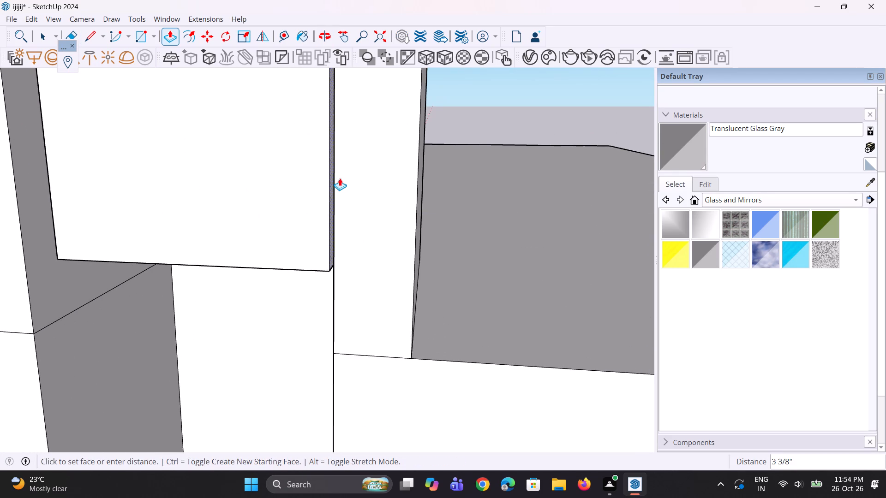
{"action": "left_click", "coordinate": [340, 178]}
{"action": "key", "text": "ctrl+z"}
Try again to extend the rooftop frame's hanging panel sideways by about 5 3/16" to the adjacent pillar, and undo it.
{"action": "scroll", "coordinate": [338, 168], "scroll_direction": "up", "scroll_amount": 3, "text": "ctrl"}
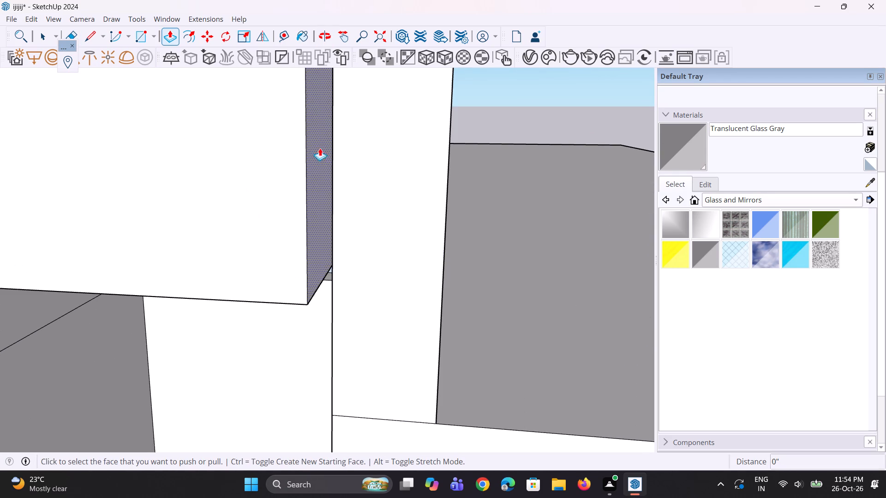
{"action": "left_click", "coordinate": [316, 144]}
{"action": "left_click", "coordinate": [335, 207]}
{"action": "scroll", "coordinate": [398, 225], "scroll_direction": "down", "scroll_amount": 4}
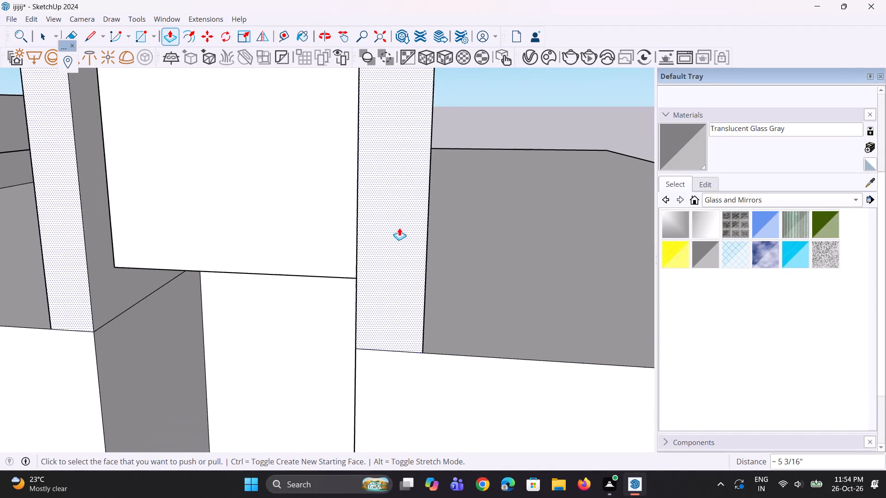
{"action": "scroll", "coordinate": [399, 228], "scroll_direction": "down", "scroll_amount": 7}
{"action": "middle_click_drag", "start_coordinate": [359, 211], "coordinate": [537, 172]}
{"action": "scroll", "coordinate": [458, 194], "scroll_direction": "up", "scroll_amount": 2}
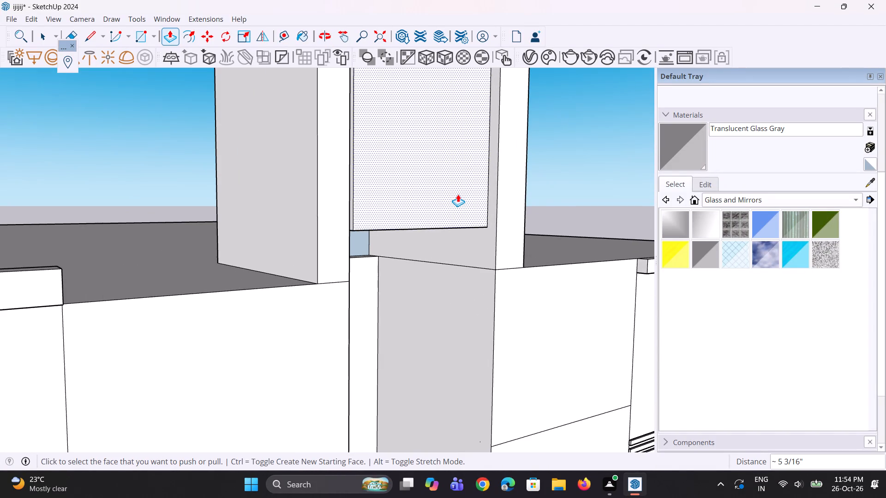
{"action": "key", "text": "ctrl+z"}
Erase the horizontal lines at the foot of the rooftop frame's right-hand pillar, on its recess side and its front.
{"action": "scroll", "coordinate": [390, 211], "scroll_direction": "down", "scroll_amount": 6}
{"action": "middle_click_drag", "start_coordinate": [433, 223], "coordinate": [383, 194]}
{"action": "scroll", "coordinate": [386, 242], "scroll_direction": "up", "scroll_amount": 7}
{"action": "middle_click_drag", "start_coordinate": [372, 234], "coordinate": [413, 240]}
{"action": "key", "text": "e"}
{"action": "left_click_drag", "start_coordinate": [431, 238], "coordinate": [433, 246]}
{"action": "scroll", "coordinate": [432, 245], "scroll_direction": "down", "scroll_amount": 5}
{"action": "middle_click_drag", "start_coordinate": [512, 234], "coordinate": [507, 245]}
{"action": "left_click_drag", "start_coordinate": [497, 242], "coordinate": [497, 246]}
Erase the horizontal line on the wall above the top-floor window beside the right-hand louvre strip.
{"action": "scroll", "coordinate": [479, 326], "scroll_direction": "down", "scroll_amount": 6}
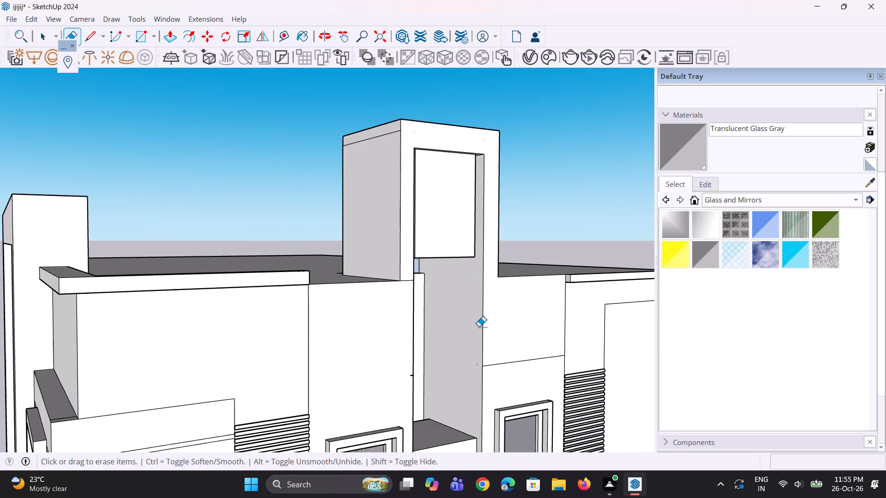
{"action": "scroll", "coordinate": [479, 326], "scroll_direction": "down", "scroll_amount": 5}
{"action": "scroll", "coordinate": [527, 362], "scroll_direction": "up", "scroll_amount": 3}
{"action": "left_click_drag", "start_coordinate": [514, 338], "coordinate": [514, 350]}
Examine the building's front and louvred side facades from a distance.
{"action": "scroll", "coordinate": [460, 282], "scroll_direction": "down", "scroll_amount": 3}
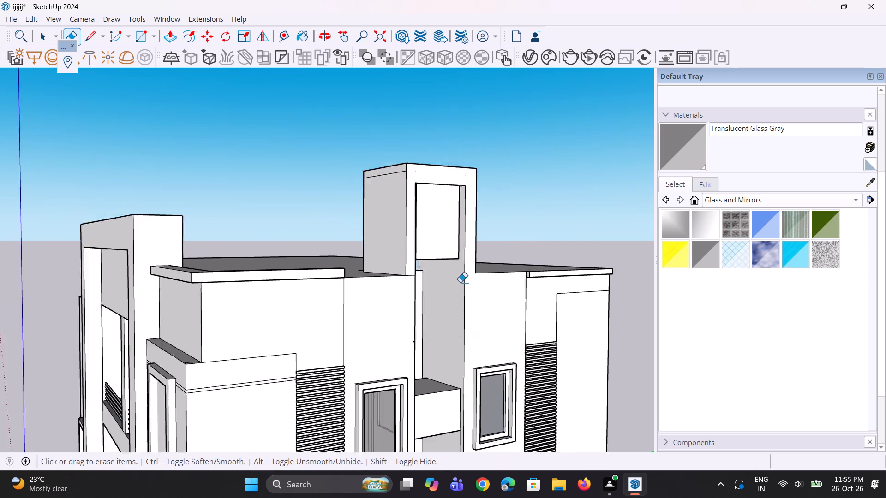
{"action": "scroll", "coordinate": [460, 282], "scroll_direction": "down", "scroll_amount": 2}
{"action": "scroll", "coordinate": [490, 375], "scroll_direction": "up", "scroll_amount": 8}
{"action": "scroll", "coordinate": [451, 275], "scroll_direction": "down", "scroll_amount": 15}
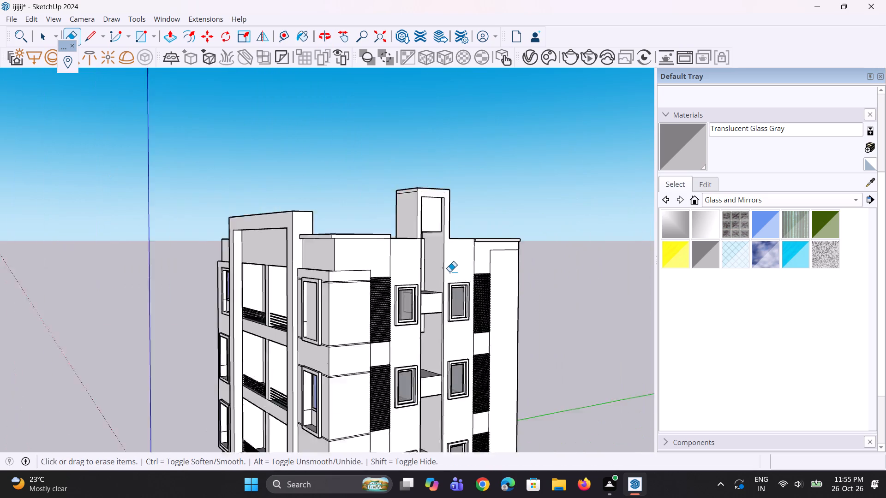
{"action": "scroll", "coordinate": [449, 272], "scroll_direction": "down", "scroll_amount": 6}
{"action": "scroll", "coordinate": [468, 375], "scroll_direction": "up", "scroll_amount": 1}
{"action": "middle_click_drag", "start_coordinate": [468, 375], "coordinate": [473, 365]}
{"action": "scroll", "coordinate": [378, 237], "scroll_direction": "up", "scroll_amount": 3}
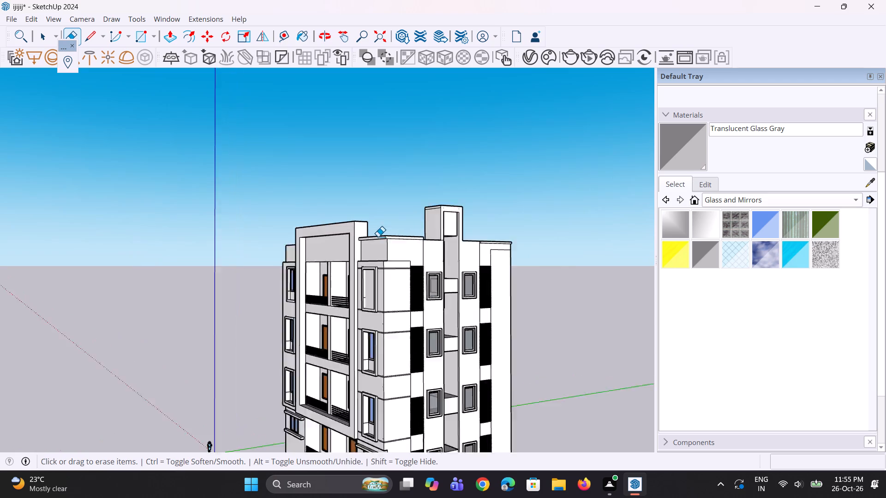
Examine the louvred side facade and the pair of horizontal lines above the top window of the front's right-hand bay.
{"action": "scroll", "coordinate": [378, 237], "scroll_direction": "up", "scroll_amount": 3}
{"action": "scroll", "coordinate": [523, 244], "scroll_direction": "up", "scroll_amount": 7}
{"action": "middle_click_drag", "start_coordinate": [515, 281], "coordinate": [431, 257]}
{"action": "scroll", "coordinate": [485, 197], "scroll_direction": "up", "scroll_amount": 2}
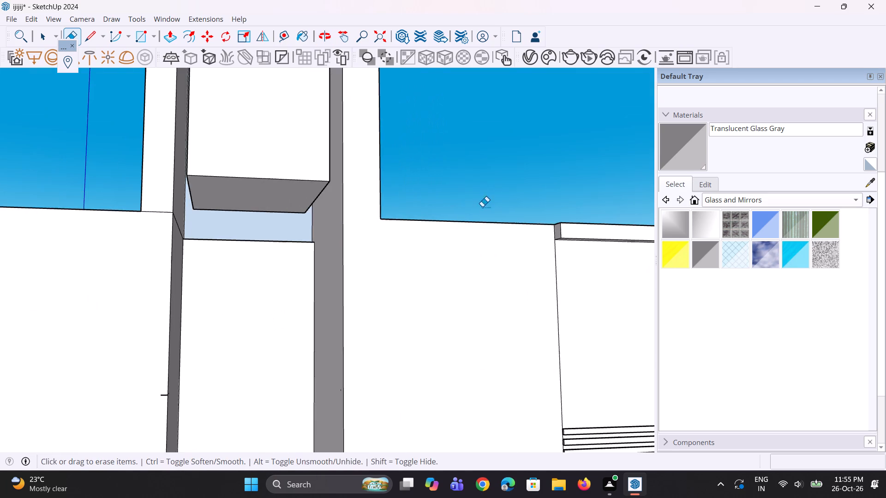
{"action": "scroll", "coordinate": [482, 207], "scroll_direction": "up", "scroll_amount": 4}
{"action": "scroll", "coordinate": [436, 225], "scroll_direction": "down", "scroll_amount": 12}
{"action": "scroll", "coordinate": [382, 214], "scroll_direction": "down", "scroll_amount": 5}
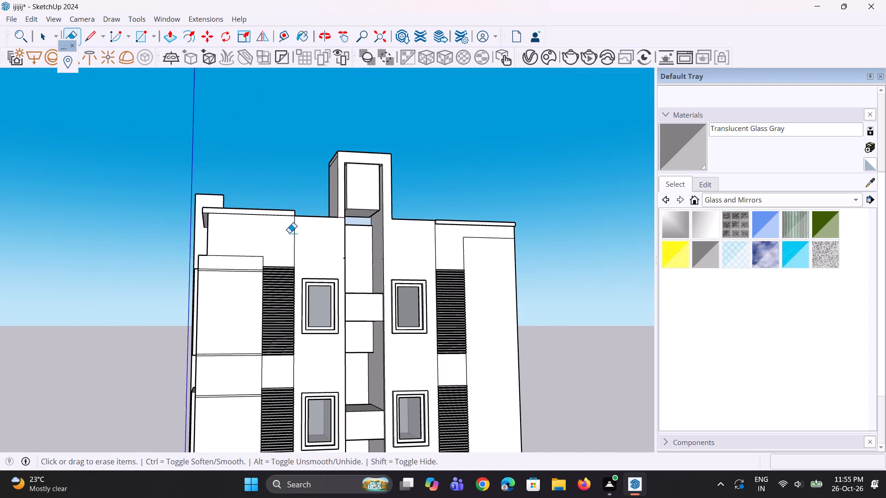
{"action": "middle_click_drag", "start_coordinate": [221, 236], "coordinate": [574, 234]}
{"action": "scroll", "coordinate": [568, 231], "scroll_direction": "down", "scroll_amount": 5}
{"action": "scroll", "coordinate": [473, 270], "scroll_direction": "up", "scroll_amount": 7}
{"action": "key", "text": "space"}
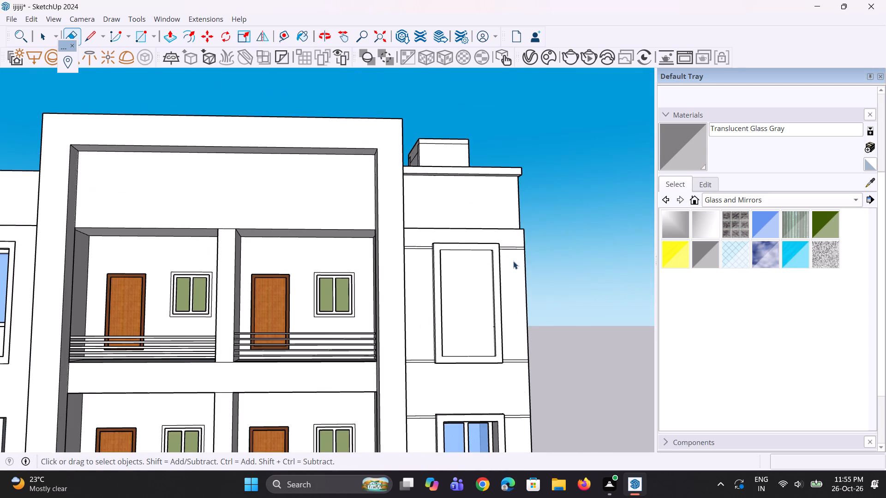
{"action": "key", "text": "space"}
{"action": "scroll", "coordinate": [509, 251], "scroll_direction": "up", "scroll_amount": 10}
{"action": "left_click", "coordinate": [509, 243]}
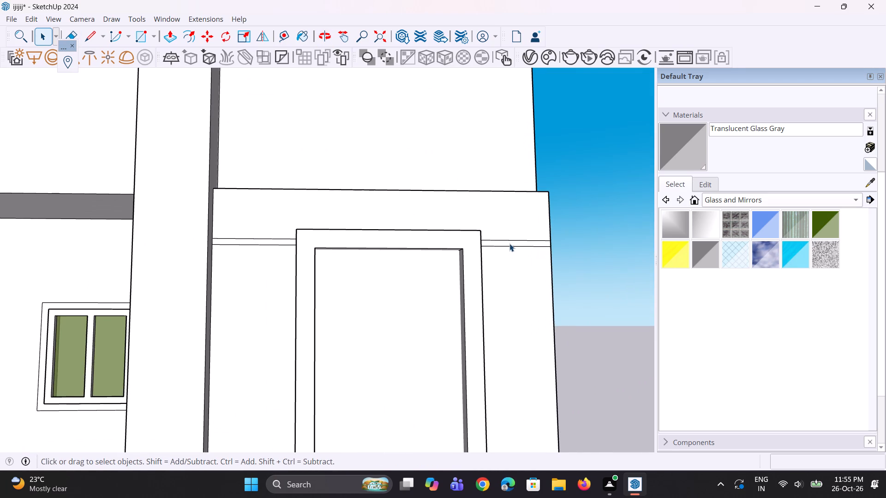
{"action": "scroll", "coordinate": [543, 256], "scroll_direction": "down", "scroll_amount": 6}
{"action": "key", "text": "space"}
{"action": "key", "text": "space"}
{"action": "scroll", "coordinate": [575, 278], "scroll_direction": "down", "scroll_amount": 6}
{"action": "key", "text": "space"}
{"action": "key", "text": "space"}
Draw a line about 13' 2 1/8" long across the left-hand bay's front wall, just above its top window.
{"action": "middle_click_drag", "start_coordinate": [273, 243], "coordinate": [465, 268]}
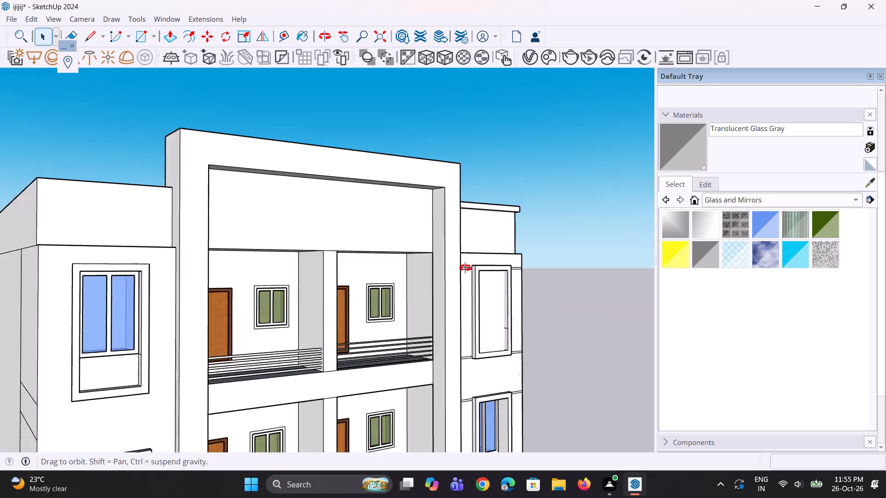
{"action": "middle_click_drag", "start_coordinate": [465, 268], "coordinate": [469, 268]}
{"action": "scroll", "coordinate": [472, 267], "scroll_direction": "down", "scroll_amount": 6}
{"action": "middle_click_drag", "start_coordinate": [347, 280], "coordinate": [229, 330]}
{"action": "scroll", "coordinate": [227, 317], "scroll_direction": "up", "scroll_amount": 6}
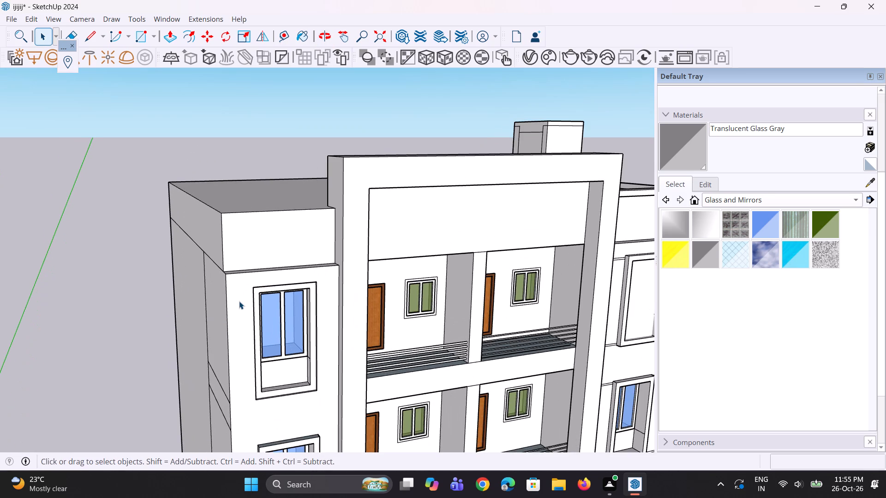
{"action": "key", "text": "l"}
{"action": "scroll", "coordinate": [250, 285], "scroll_direction": "up", "scroll_amount": 3}
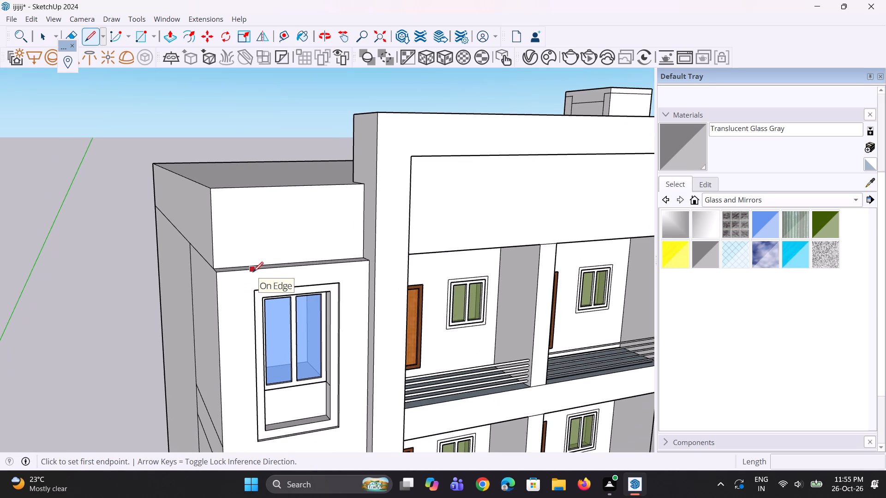
{"action": "scroll", "coordinate": [253, 272], "scroll_direction": "up", "scroll_amount": 8}
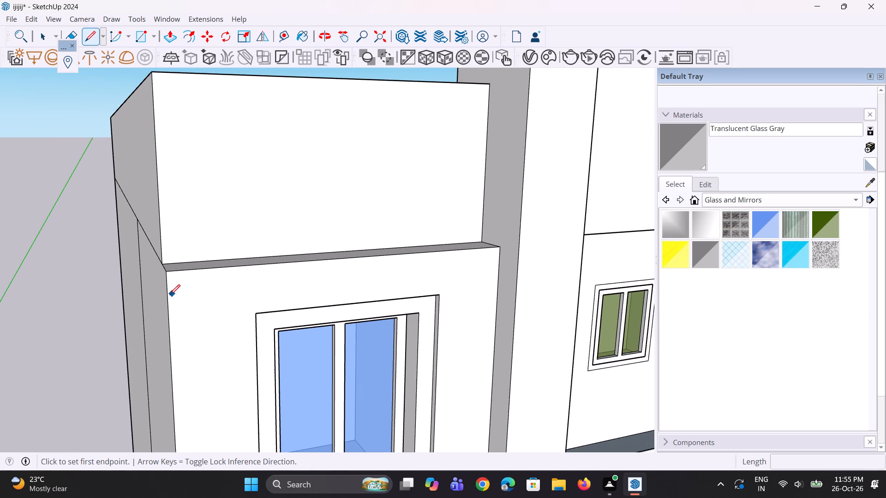
{"action": "left_click", "coordinate": [170, 295]}
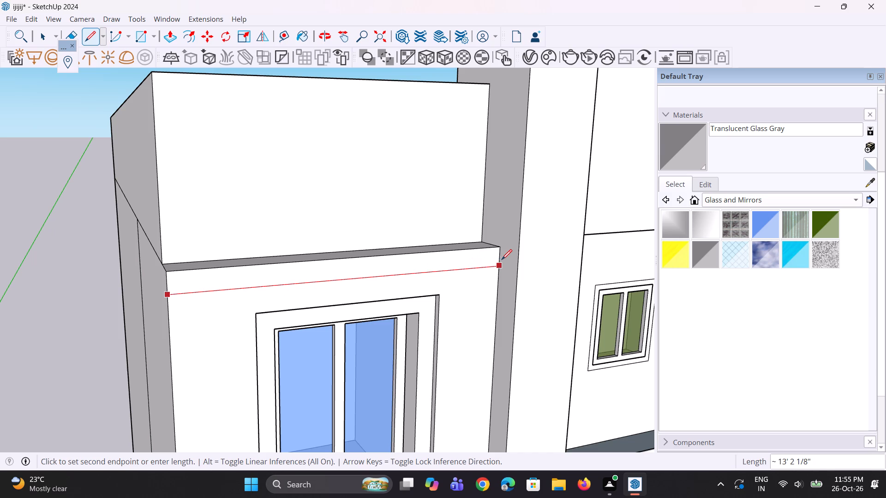
{"action": "left_click", "coordinate": [502, 260]}
Copy the new line about 3" down the left-hand bay's wall to form a narrow band above the top window.
{"action": "key", "text": "space"}
{"action": "key", "text": "space"}
{"action": "scroll", "coordinate": [326, 283], "scroll_direction": "up", "scroll_amount": 2}
{"action": "left_click", "coordinate": [321, 283]}
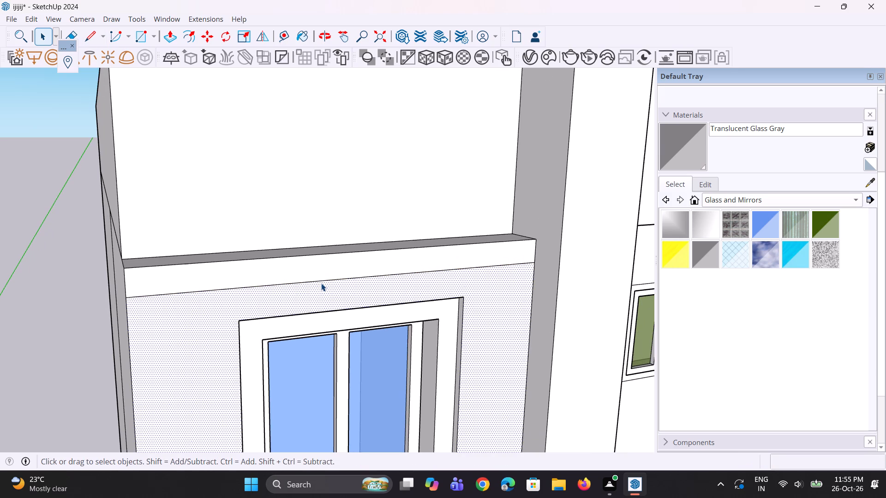
{"action": "left_click", "coordinate": [299, 285]}
{"action": "key", "text": "m"}
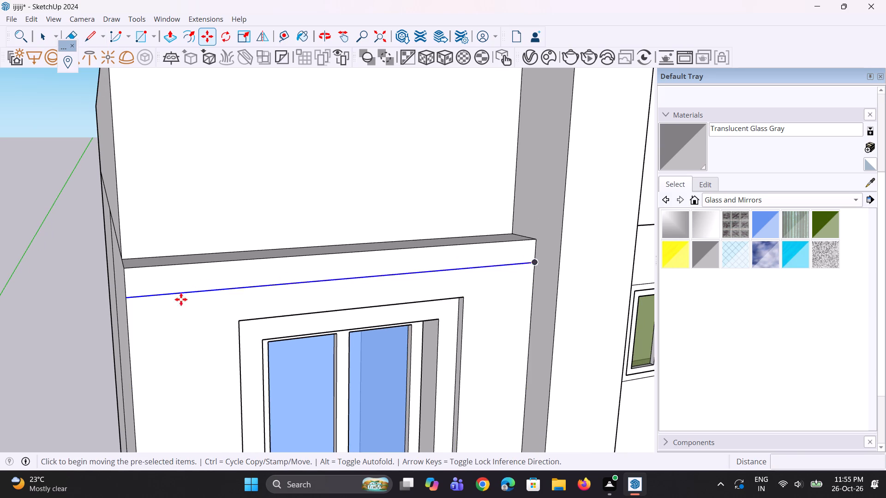
{"action": "scroll", "coordinate": [170, 305], "scroll_direction": "up", "scroll_amount": 2, "text": "ctrl"}
{"action": "left_click", "coordinate": [115, 300]}
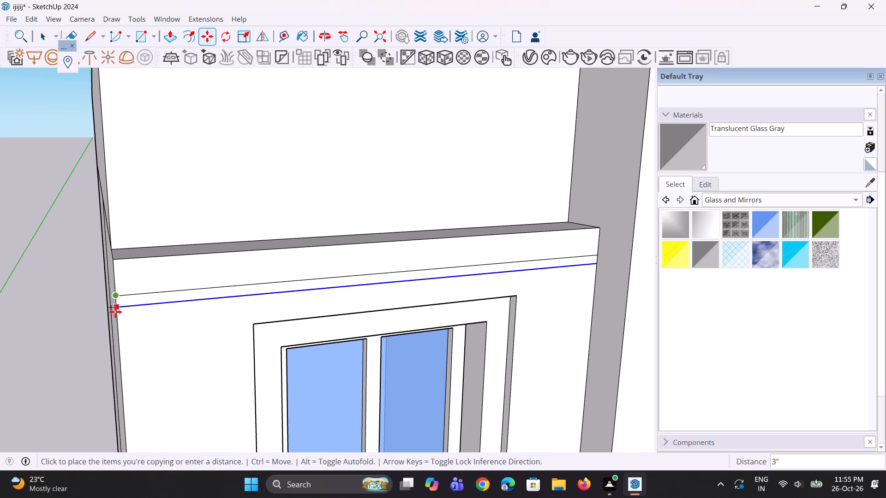
{"action": "left_click", "coordinate": [115, 312]}
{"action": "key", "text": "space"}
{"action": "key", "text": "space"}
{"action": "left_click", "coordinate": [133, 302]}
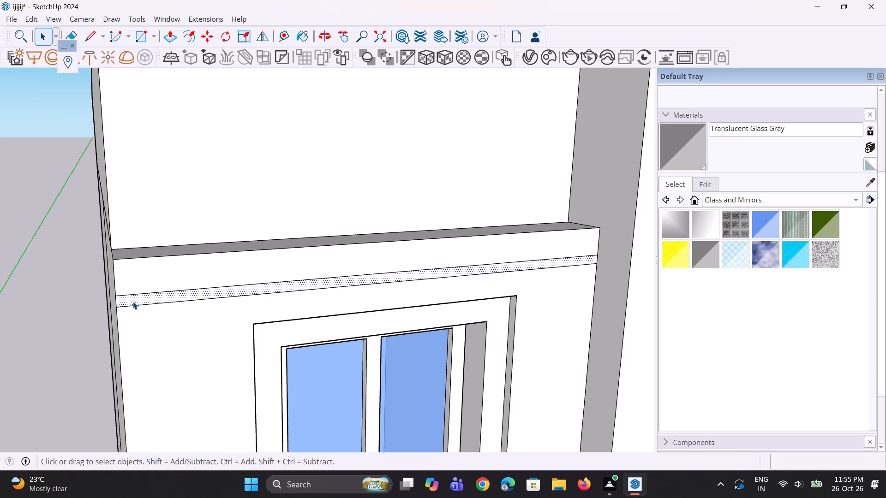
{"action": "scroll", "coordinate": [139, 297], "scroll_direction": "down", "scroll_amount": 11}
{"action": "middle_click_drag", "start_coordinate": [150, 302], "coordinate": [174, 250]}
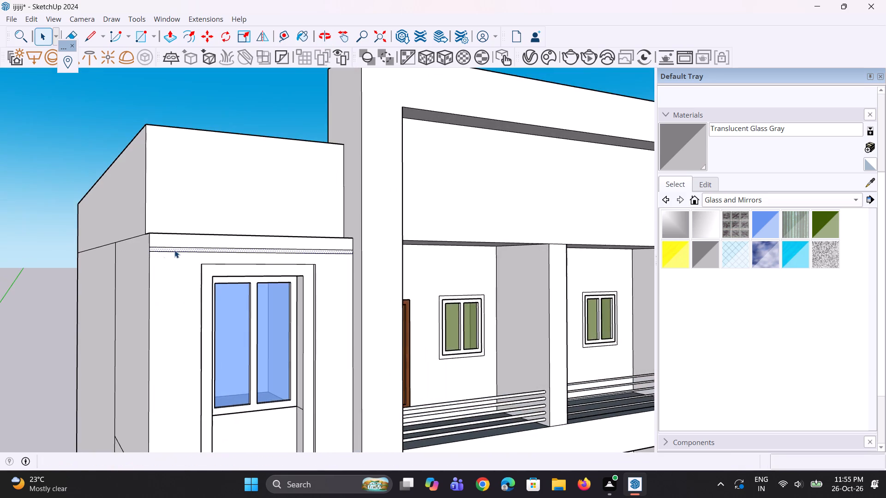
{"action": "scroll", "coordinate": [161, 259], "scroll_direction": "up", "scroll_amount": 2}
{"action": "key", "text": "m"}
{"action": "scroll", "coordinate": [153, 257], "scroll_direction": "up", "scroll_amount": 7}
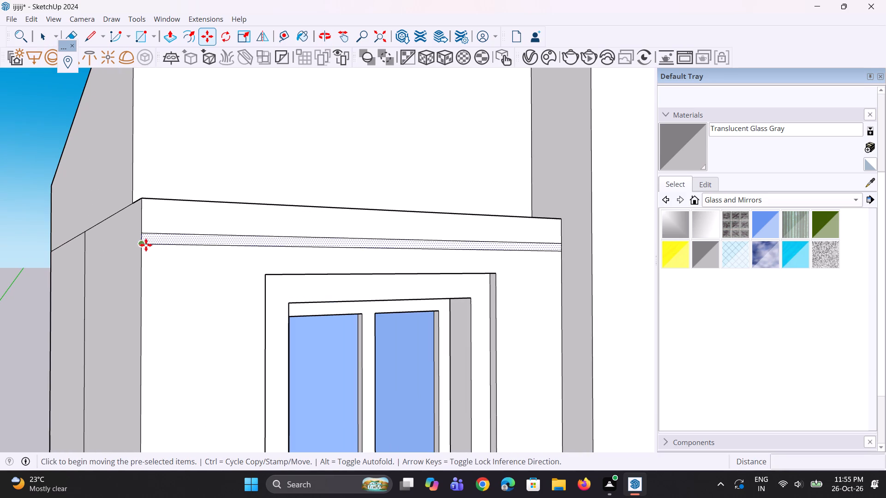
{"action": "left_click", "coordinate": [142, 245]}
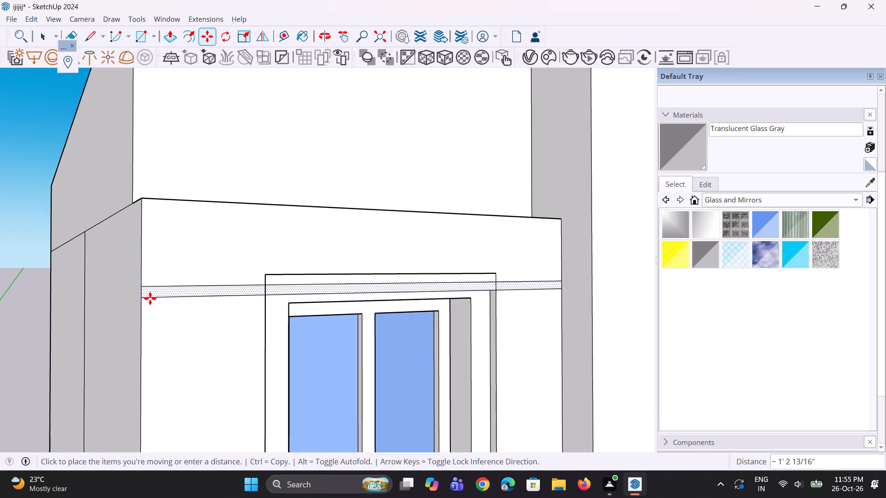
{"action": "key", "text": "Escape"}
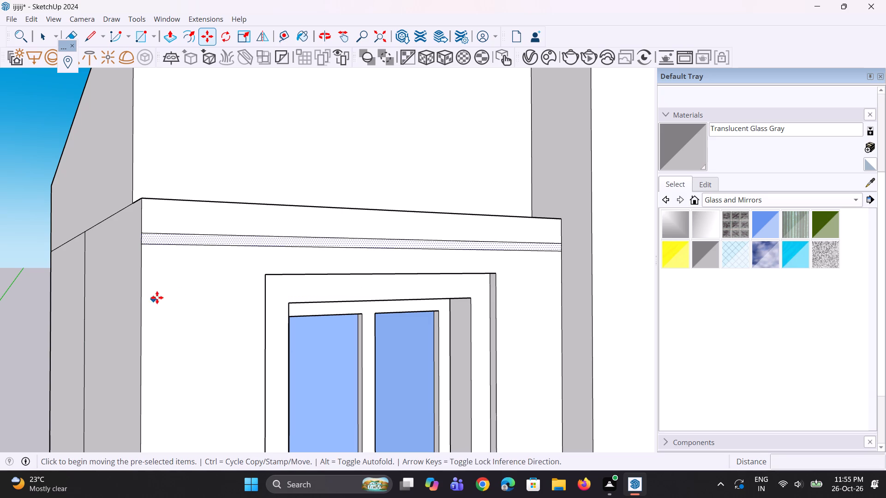
Push the left-hand bay's top window frame back to the wall, then pull its front face out 8".
{"action": "middle_click_drag", "start_coordinate": [378, 302], "coordinate": [393, 305]}
{"action": "key", "text": "space"}
{"action": "scroll", "coordinate": [418, 306], "scroll_direction": "down", "scroll_amount": 4}
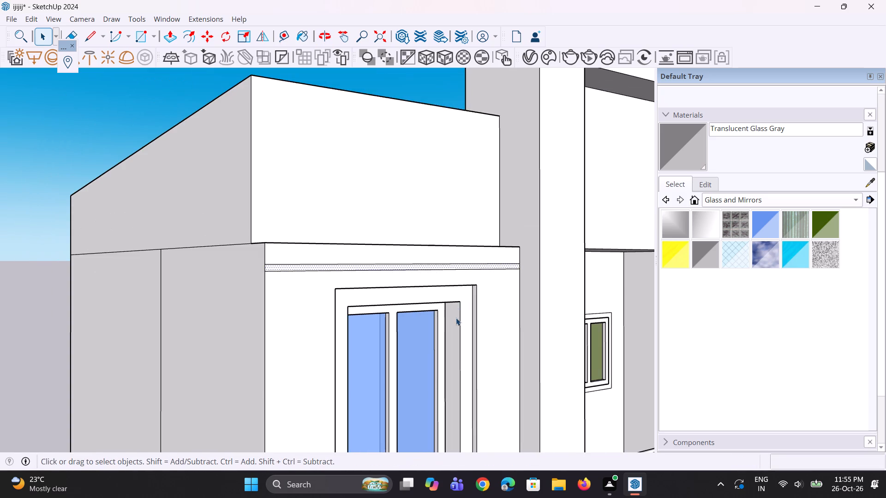
{"action": "scroll", "coordinate": [456, 318], "scroll_direction": "down", "scroll_amount": 16}
{"action": "scroll", "coordinate": [456, 321], "scroll_direction": "up", "scroll_amount": 5}
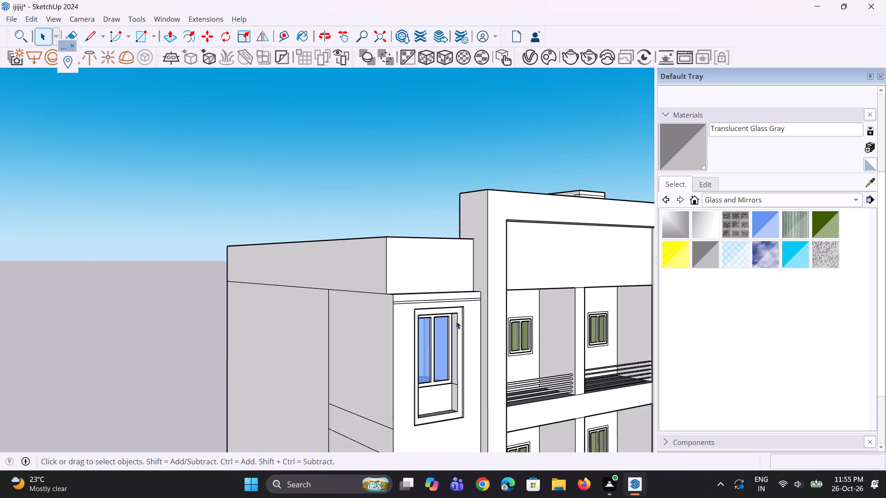
{"action": "scroll", "coordinate": [516, 392], "scroll_direction": "up", "scroll_amount": 2}
{"action": "scroll", "coordinate": [438, 454], "scroll_direction": "up", "scroll_amount": 3}
{"action": "scroll", "coordinate": [426, 398], "scroll_direction": "up", "scroll_amount": 2}
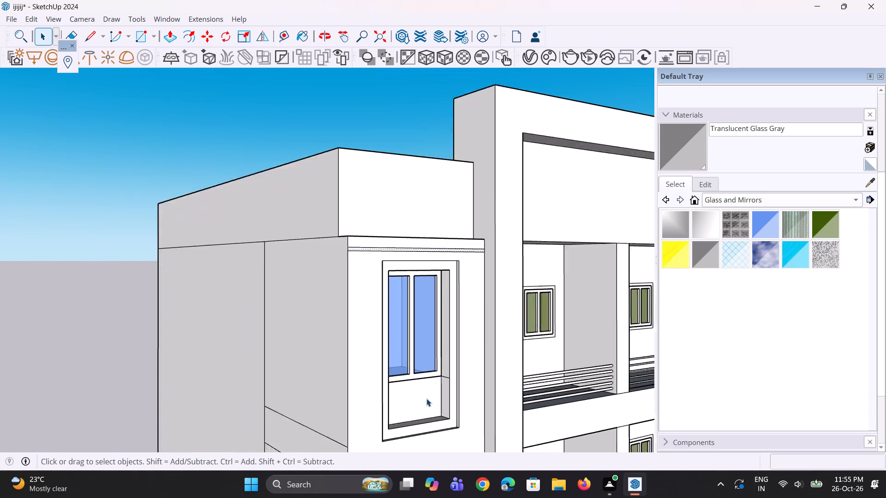
{"action": "scroll", "coordinate": [426, 398], "scroll_direction": "up", "scroll_amount": 5}
{"action": "key", "text": "p"}
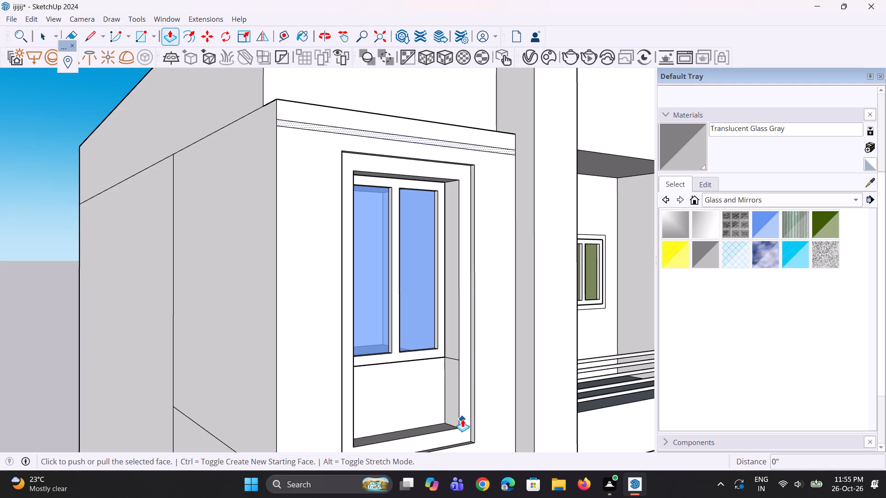
{"action": "key", "text": "space"}
{"action": "key", "text": "space"}
{"action": "left_click", "coordinate": [469, 432]}
{"action": "key", "text": "p"}
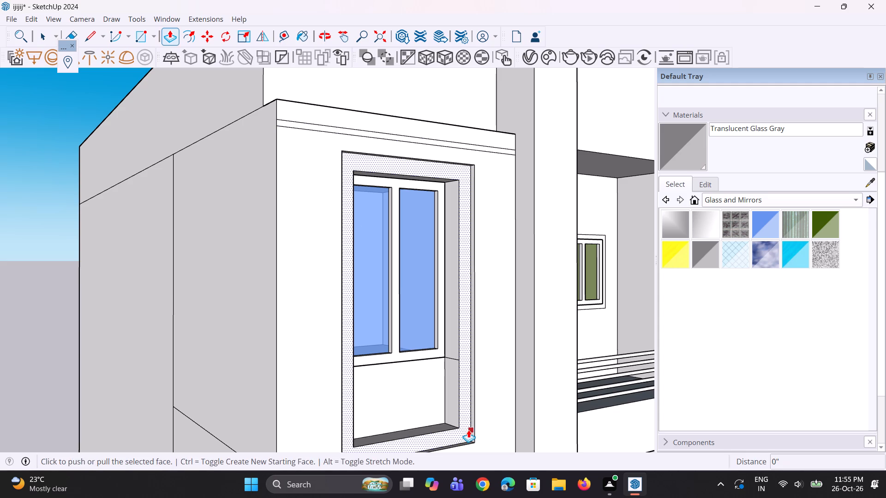
{"action": "left_click", "coordinate": [468, 430]}
{"action": "left_click", "coordinate": [482, 436]}
{"action": "scroll", "coordinate": [480, 432], "scroll_direction": "up", "scroll_amount": 2}
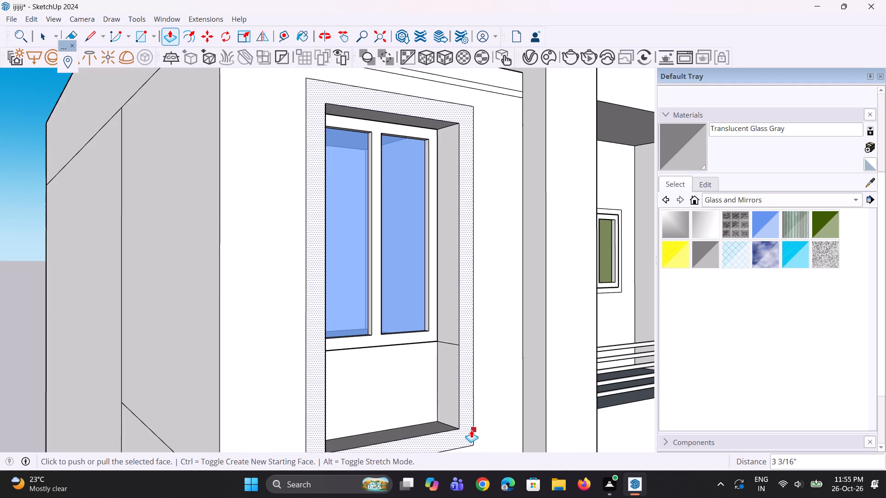
{"action": "left_click", "coordinate": [470, 429]}
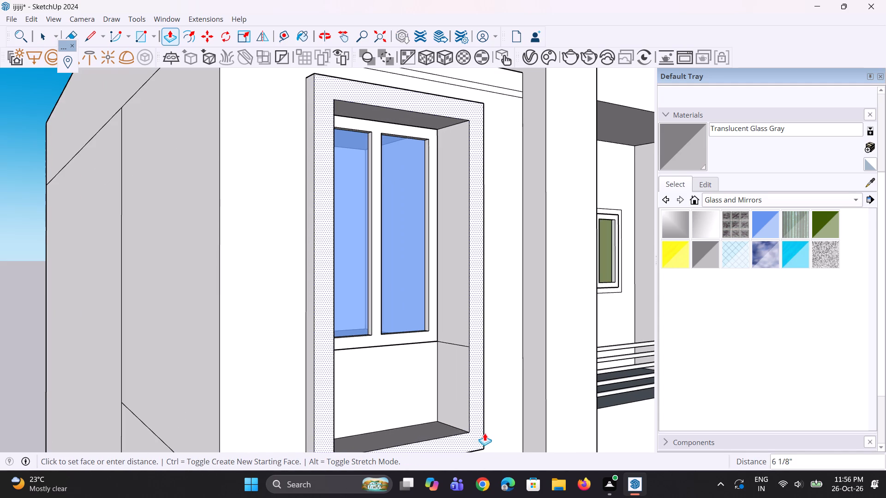
{"action": "left_click", "coordinate": [486, 433]}
{"action": "scroll", "coordinate": [467, 300], "scroll_direction": "up", "scroll_amount": 2}
{"action": "scroll", "coordinate": [456, 285], "scroll_direction": "down", "scroll_amount": 18}
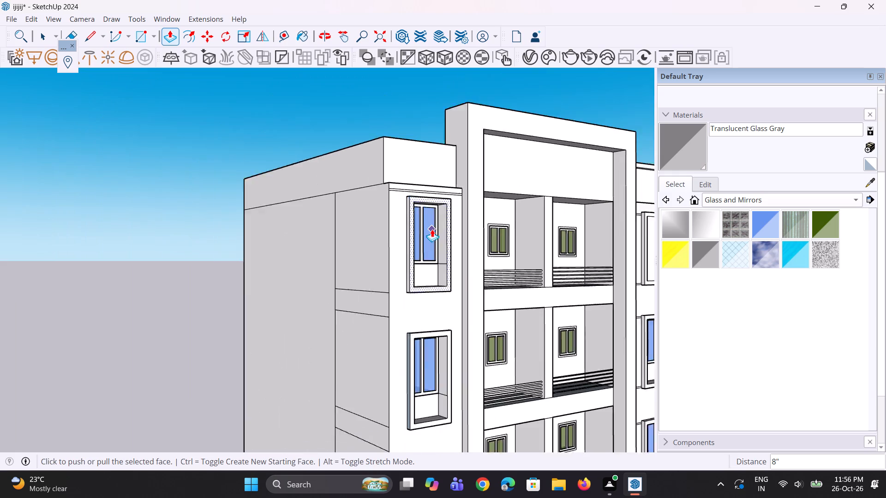
Push/Pull the top window frame's face by 1/16" to align it with the window frame on the floor below.
{"action": "middle_click_drag", "start_coordinate": [474, 318], "coordinate": [420, 350]}
{"action": "scroll", "coordinate": [378, 372], "scroll_direction": "up", "scroll_amount": 11}
{"action": "middle_click_drag", "start_coordinate": [370, 368], "coordinate": [397, 361]}
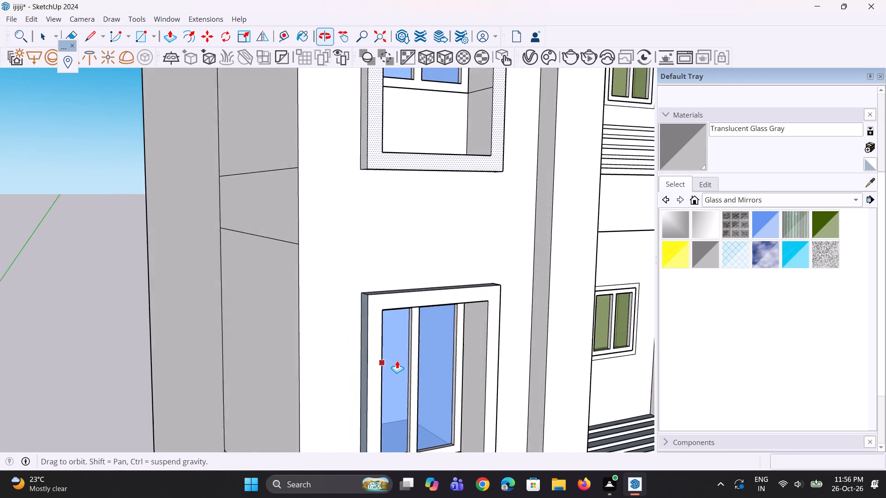
{"action": "middle_click_drag", "start_coordinate": [397, 361], "coordinate": [397, 362]}
{"action": "scroll", "coordinate": [370, 154], "scroll_direction": "up", "scroll_amount": 1}
{"action": "left_click", "coordinate": [372, 154]}
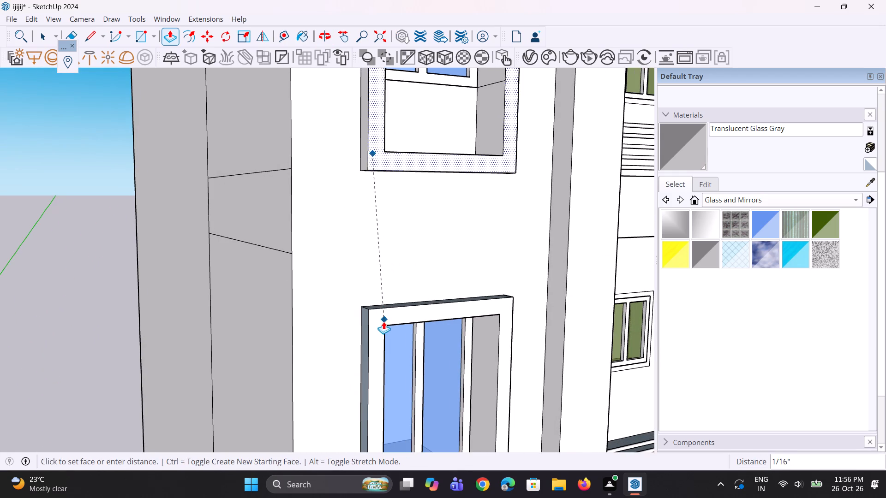
{"action": "left_click", "coordinate": [383, 321]}
Erase the leftover horizontal lines on both side reveals of the left-hand bay's top window.
{"action": "scroll", "coordinate": [372, 337], "scroll_direction": "down", "scroll_amount": 5}
{"action": "middle_click_drag", "start_coordinate": [393, 345], "coordinate": [347, 362]}
{"action": "scroll", "coordinate": [348, 364], "scroll_direction": "down", "scroll_amount": 6}
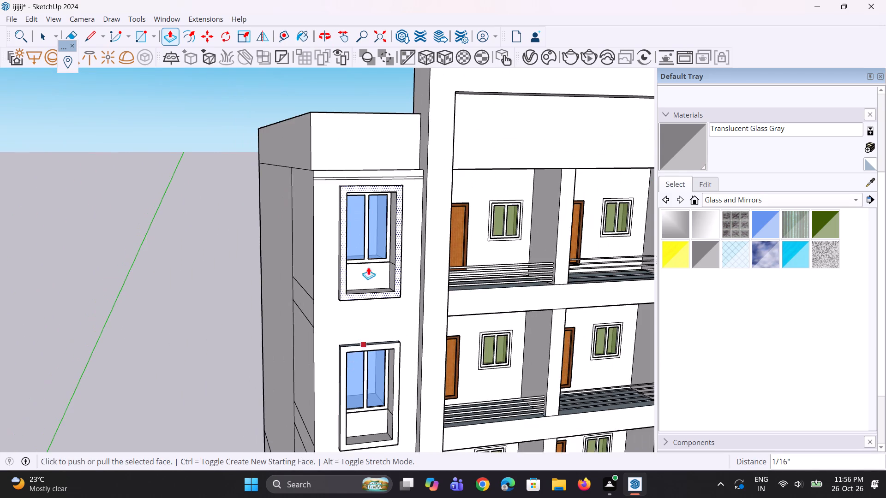
{"action": "scroll", "coordinate": [369, 242], "scroll_direction": "up", "scroll_amount": 6}
{"action": "key", "text": "space"}
{"action": "key", "text": "space"}
{"action": "middle_click_drag", "start_coordinate": [421, 261], "coordinate": [470, 261]}
{"action": "scroll", "coordinate": [446, 273], "scroll_direction": "up", "scroll_amount": 6}
{"action": "key", "text": "e"}
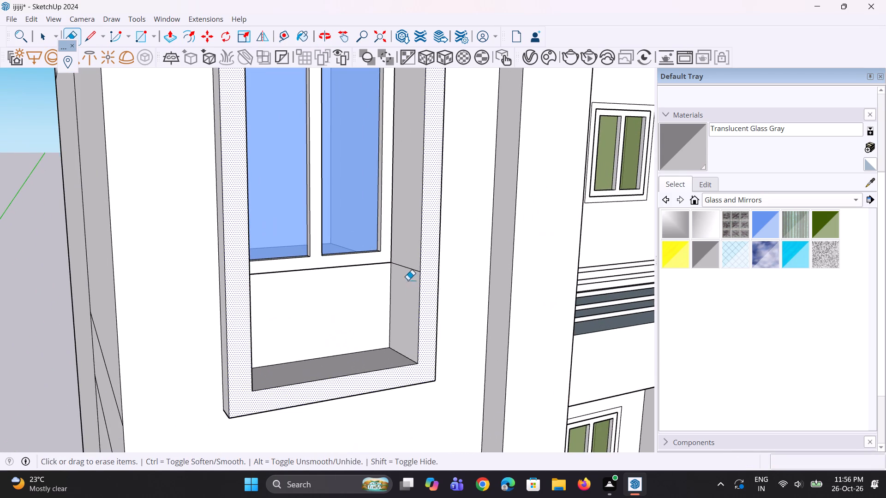
{"action": "left_click_drag", "start_coordinate": [413, 270], "coordinate": [415, 279]}
{"action": "middle_click_drag", "start_coordinate": [401, 295], "coordinate": [154, 289]}
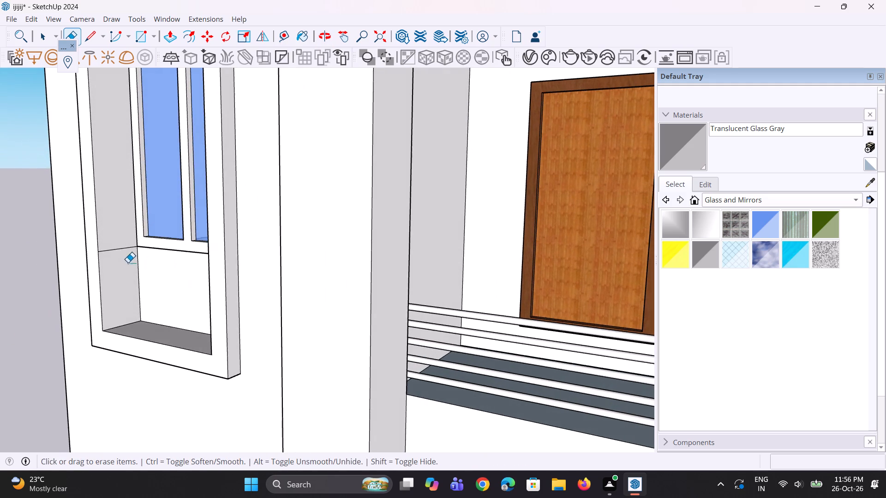
{"action": "left_click_drag", "start_coordinate": [122, 248], "coordinate": [132, 266]}
Erase the leftover horizontal lines on both side reveals of the left-hand bay's second window from the top.
{"action": "scroll", "coordinate": [421, 225], "scroll_direction": "down", "scroll_amount": 11}
{"action": "scroll", "coordinate": [359, 377], "scroll_direction": "up", "scroll_amount": 4}
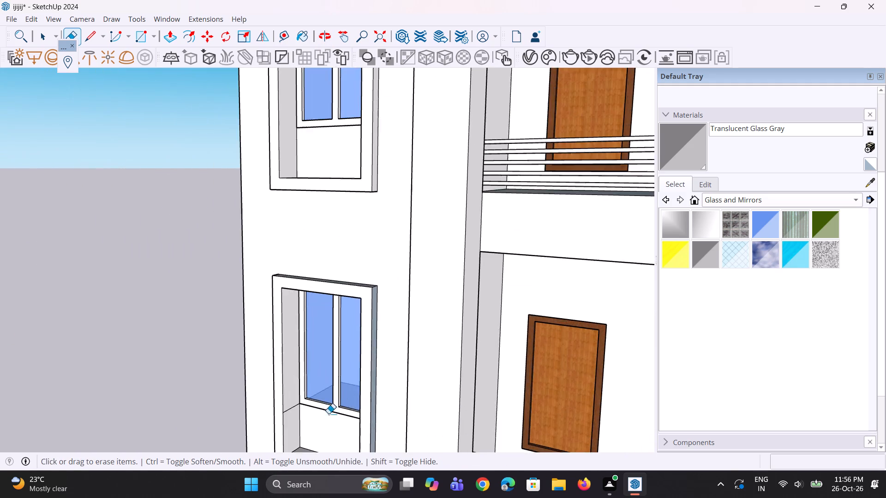
{"action": "scroll", "coordinate": [329, 414], "scroll_direction": "up", "scroll_amount": 4}
{"action": "left_click_drag", "start_coordinate": [281, 400], "coordinate": [284, 414]}
{"action": "middle_click_drag", "start_coordinate": [322, 405], "coordinate": [503, 366]}
{"action": "scroll", "coordinate": [432, 408], "scroll_direction": "up", "scroll_amount": 4}
{"action": "left_click_drag", "start_coordinate": [401, 423], "coordinate": [401, 429]}
Erase the leftover horizontal lines on both side reveals of the left-hand bay's third window from the top.
{"action": "scroll", "coordinate": [429, 246], "scroll_direction": "down", "scroll_amount": 11}
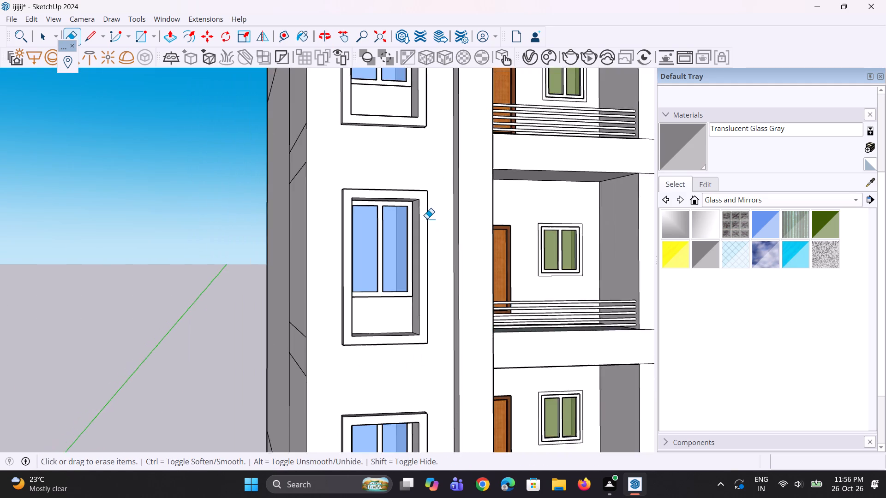
{"action": "scroll", "coordinate": [425, 213], "scroll_direction": "down", "scroll_amount": 6}
{"action": "scroll", "coordinate": [406, 460], "scroll_direction": "up", "scroll_amount": 8}
{"action": "scroll", "coordinate": [411, 420], "scroll_direction": "up", "scroll_amount": 9}
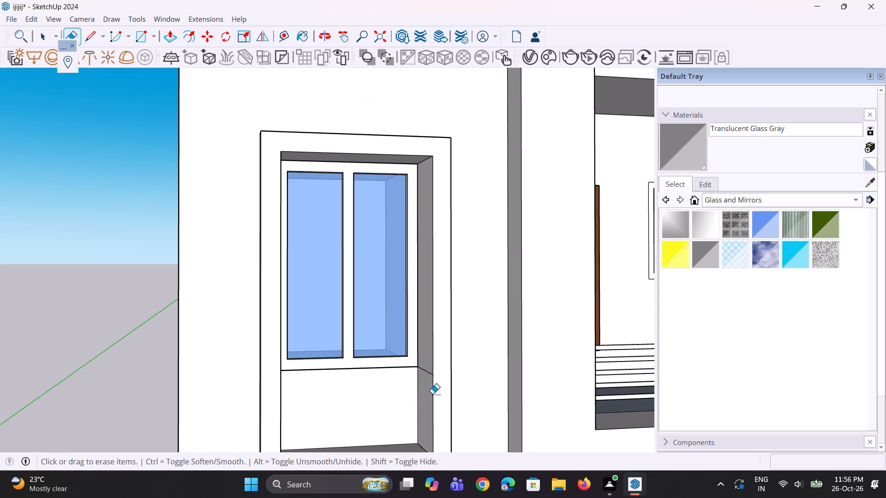
{"action": "left_click_drag", "start_coordinate": [427, 369], "coordinate": [423, 386]}
{"action": "middle_click_drag", "start_coordinate": [423, 397], "coordinate": [322, 413]}
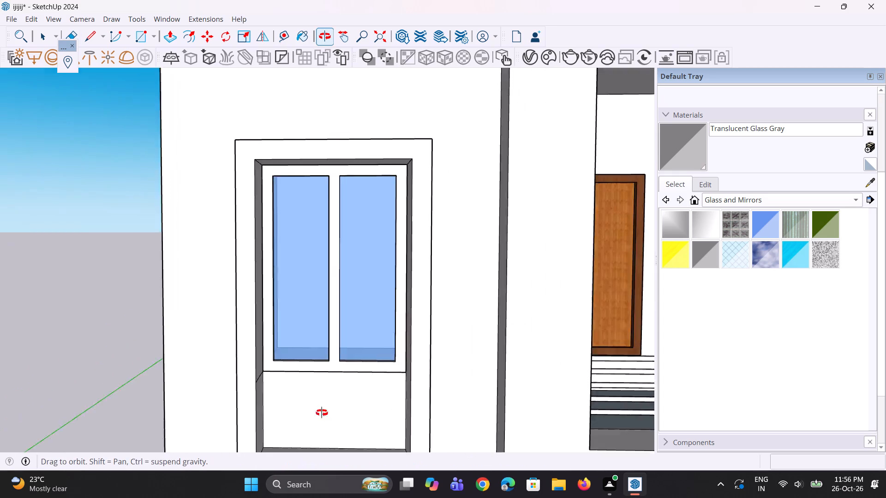
{"action": "middle_click_drag", "start_coordinate": [322, 413], "coordinate": [269, 406]}
{"action": "left_click_drag", "start_coordinate": [231, 368], "coordinate": [234, 380]}
{"action": "scroll", "coordinate": [402, 255], "scroll_direction": "down", "scroll_amount": 6}
{"action": "middle_click_drag", "start_coordinate": [359, 290], "coordinate": [361, 272]}
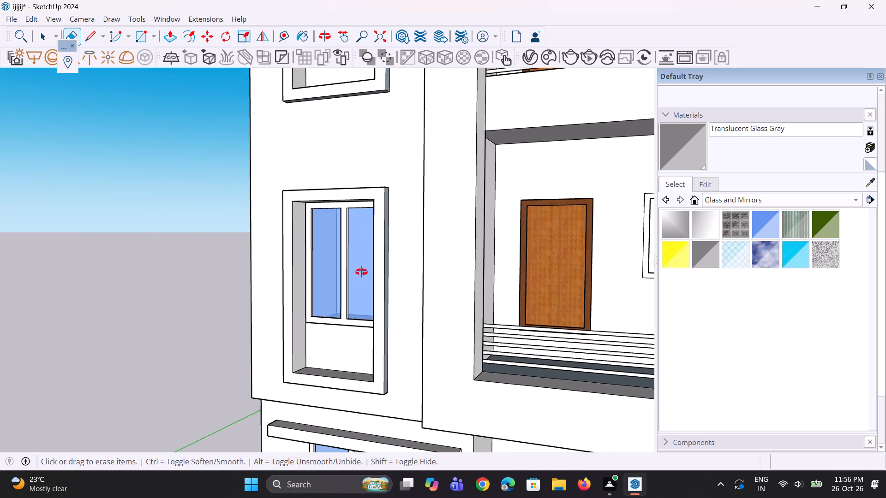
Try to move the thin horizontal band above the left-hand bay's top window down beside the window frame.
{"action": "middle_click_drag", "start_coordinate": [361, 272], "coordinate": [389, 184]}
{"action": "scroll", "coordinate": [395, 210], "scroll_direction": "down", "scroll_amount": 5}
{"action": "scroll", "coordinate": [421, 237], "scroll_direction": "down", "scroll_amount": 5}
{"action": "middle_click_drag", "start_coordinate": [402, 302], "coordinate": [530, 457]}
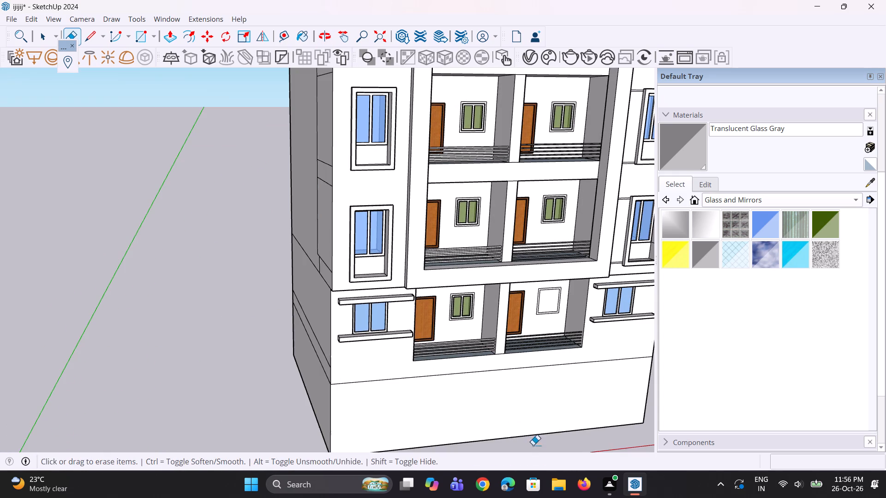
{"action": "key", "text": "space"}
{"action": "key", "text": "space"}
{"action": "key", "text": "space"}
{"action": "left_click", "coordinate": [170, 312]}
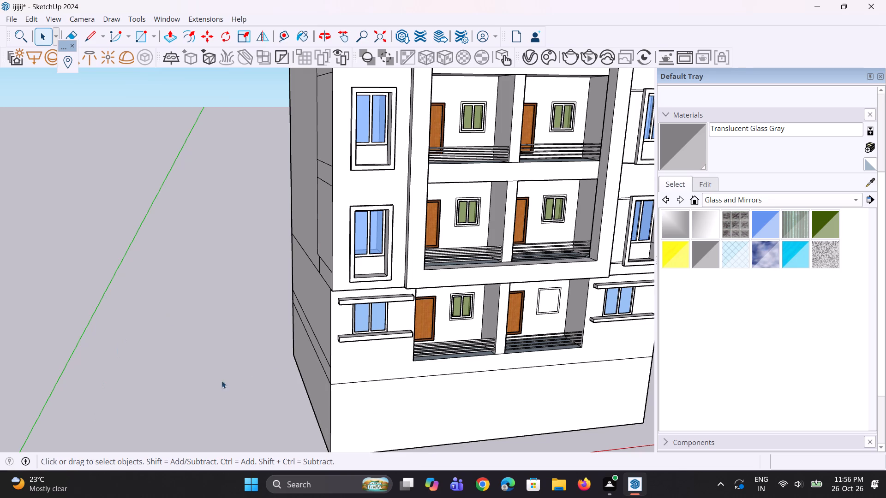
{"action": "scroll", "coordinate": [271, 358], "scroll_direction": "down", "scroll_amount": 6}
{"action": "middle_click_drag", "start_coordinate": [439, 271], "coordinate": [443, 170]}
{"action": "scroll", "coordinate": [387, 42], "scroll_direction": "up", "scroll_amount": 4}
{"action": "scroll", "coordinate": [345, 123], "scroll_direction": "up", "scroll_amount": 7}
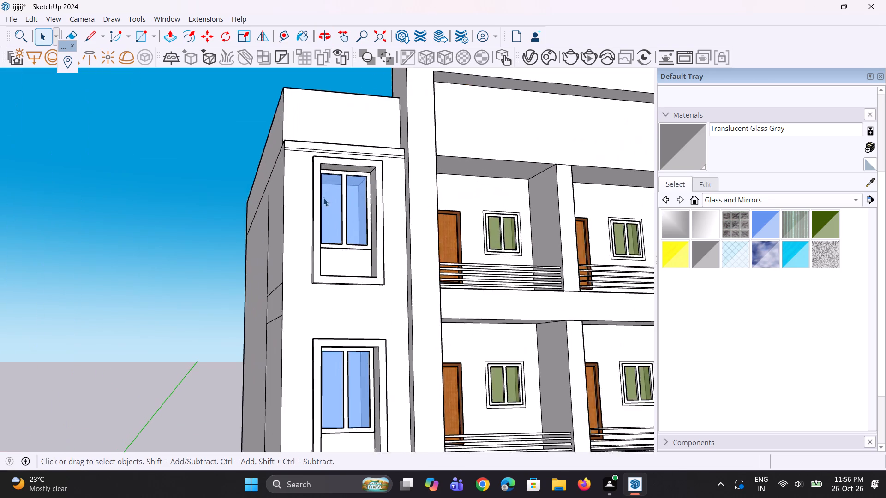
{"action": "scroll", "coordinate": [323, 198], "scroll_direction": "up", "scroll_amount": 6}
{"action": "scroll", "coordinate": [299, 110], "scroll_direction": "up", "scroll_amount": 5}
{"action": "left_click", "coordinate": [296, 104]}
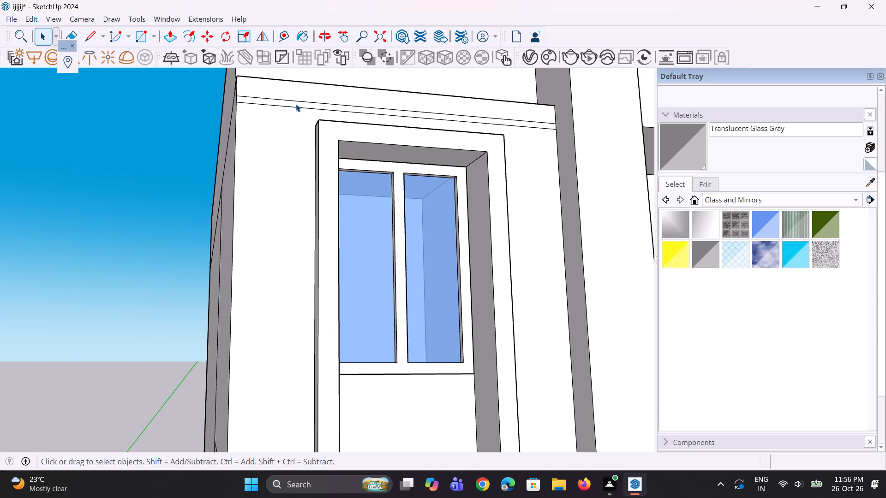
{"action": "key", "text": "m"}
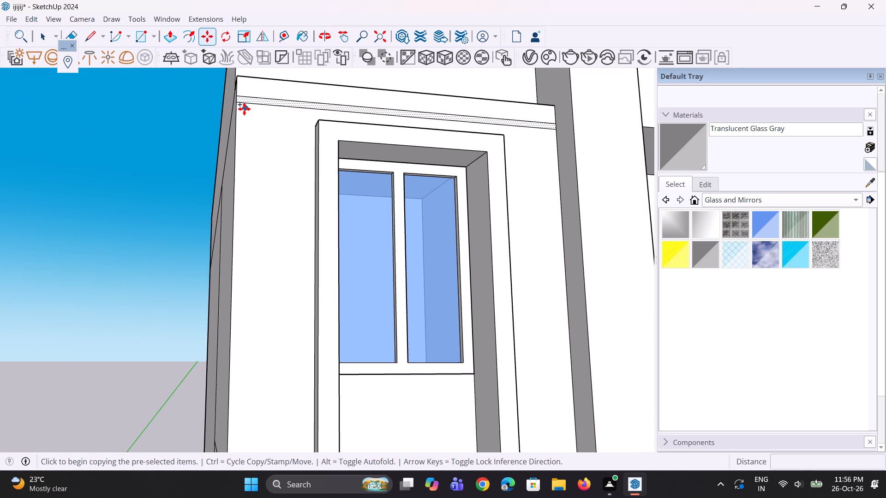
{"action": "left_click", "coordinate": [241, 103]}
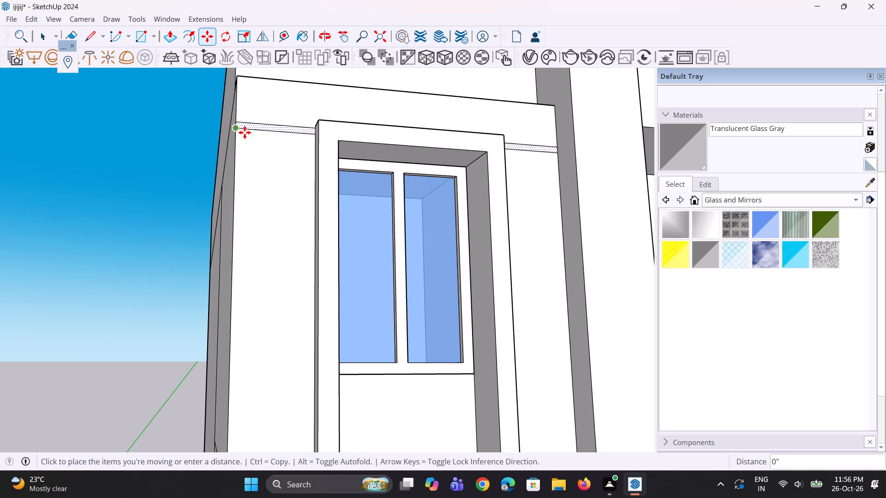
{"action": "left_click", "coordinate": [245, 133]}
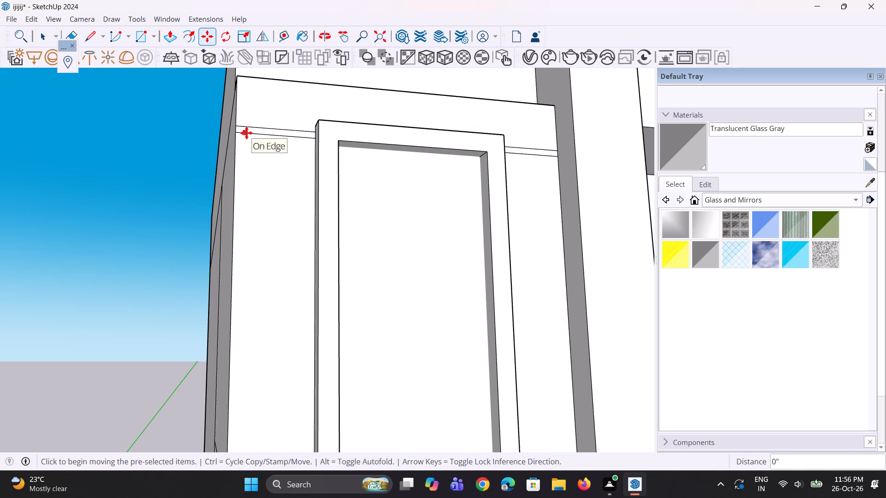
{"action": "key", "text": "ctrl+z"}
Move the thin horizontal band above the left-hand bay's top window down to the level of the frame's top edge.
{"action": "middle_click_drag", "start_coordinate": [260, 126], "coordinate": [259, 159]}
{"action": "key", "text": "space"}
{"action": "key", "text": "space"}
{"action": "middle_click_drag", "start_coordinate": [251, 123], "coordinate": [255, 139]}
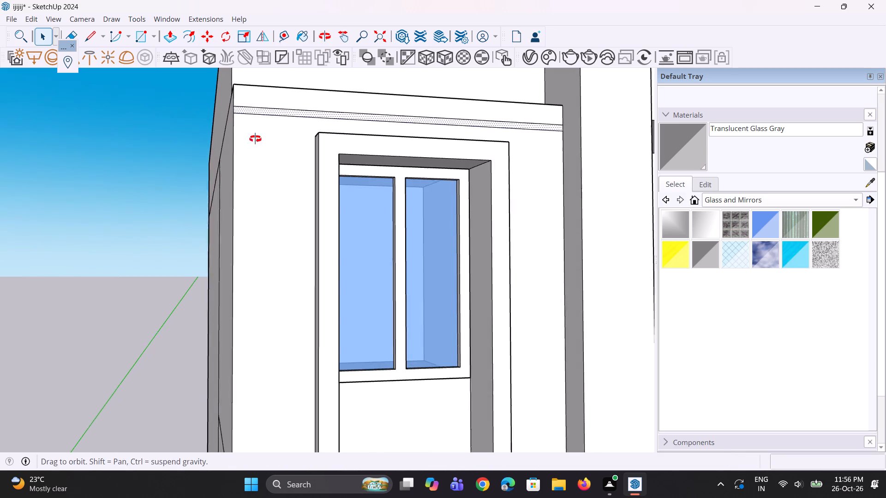
{"action": "middle_click_drag", "start_coordinate": [255, 139], "coordinate": [257, 182]}
{"action": "scroll", "coordinate": [239, 145], "scroll_direction": "up", "scroll_amount": 2}
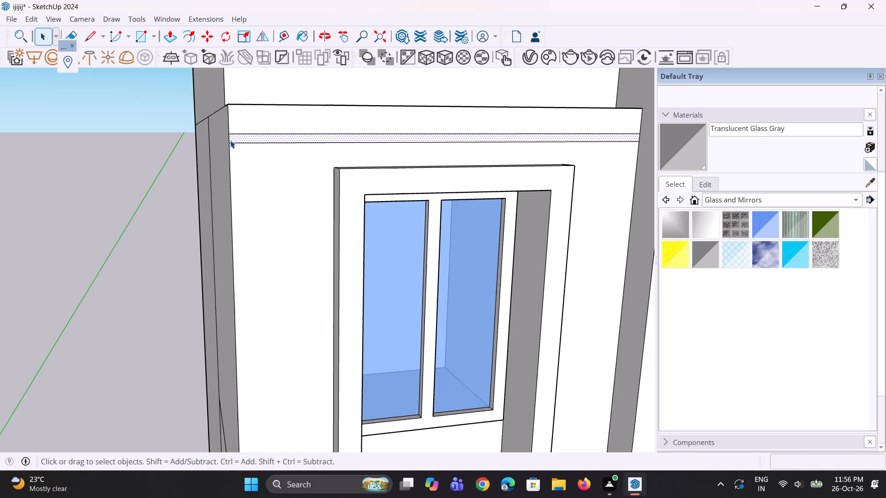
{"action": "key", "text": "m"}
{"action": "scroll", "coordinate": [233, 139], "scroll_direction": "up", "scroll_amount": 2}
{"action": "left_click", "coordinate": [225, 146]}
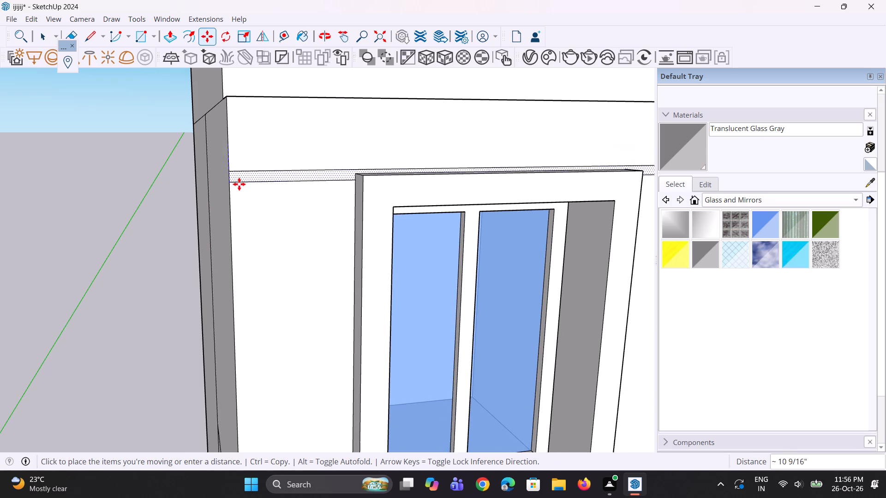
{"action": "left_click", "coordinate": [242, 192]}
{"action": "scroll", "coordinate": [251, 161], "scroll_direction": "down", "scroll_amount": 5}
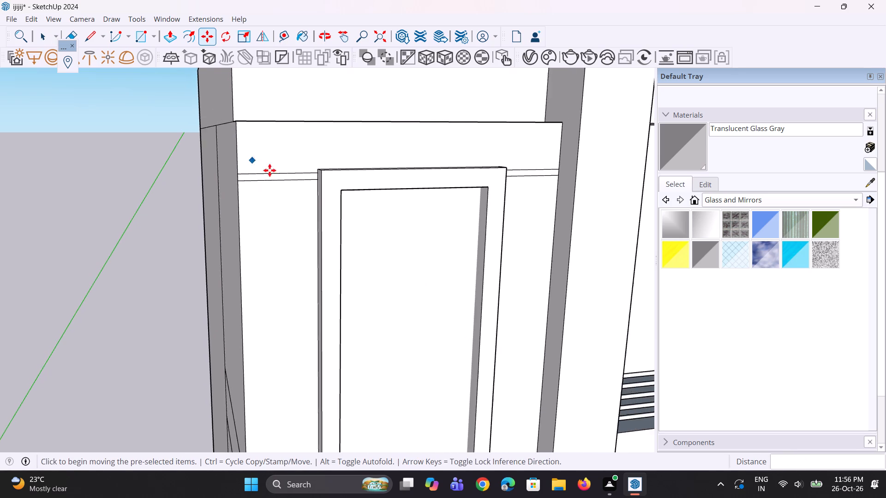
Delete the face covering the opening of the left-hand bay's top window.
{"action": "middle_click_drag", "start_coordinate": [335, 219], "coordinate": [132, 265]}
{"action": "middle_click_drag", "start_coordinate": [276, 251], "coordinate": [276, 255]}
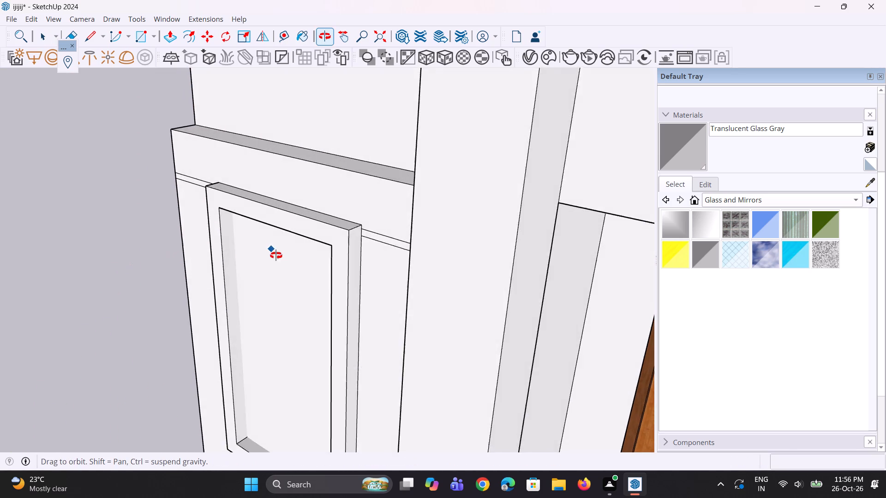
{"action": "middle_click_drag", "start_coordinate": [276, 255], "coordinate": [280, 255]}
{"action": "key", "text": "space"}
{"action": "left_click", "coordinate": [289, 272]}
{"action": "key", "text": "Delete"}
{"action": "middle_click_drag", "start_coordinate": [310, 264], "coordinate": [390, 226]}
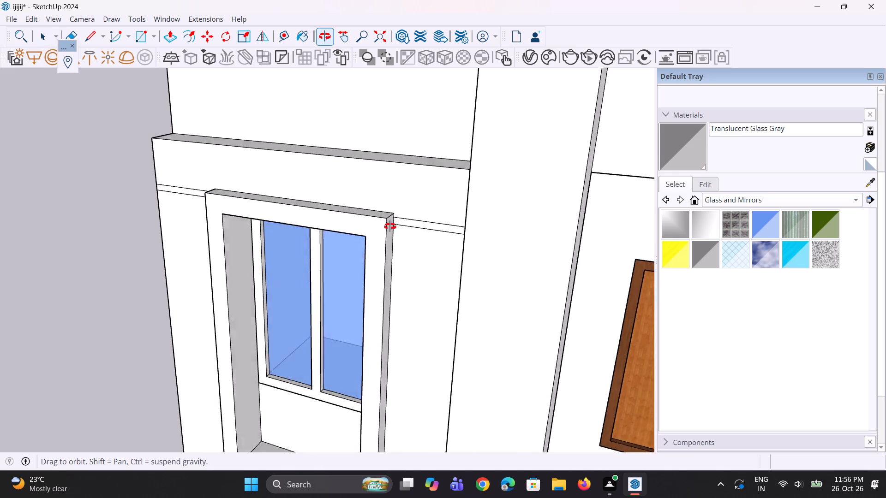
{"action": "middle_click_drag", "start_coordinate": [390, 226], "coordinate": [437, 170]}
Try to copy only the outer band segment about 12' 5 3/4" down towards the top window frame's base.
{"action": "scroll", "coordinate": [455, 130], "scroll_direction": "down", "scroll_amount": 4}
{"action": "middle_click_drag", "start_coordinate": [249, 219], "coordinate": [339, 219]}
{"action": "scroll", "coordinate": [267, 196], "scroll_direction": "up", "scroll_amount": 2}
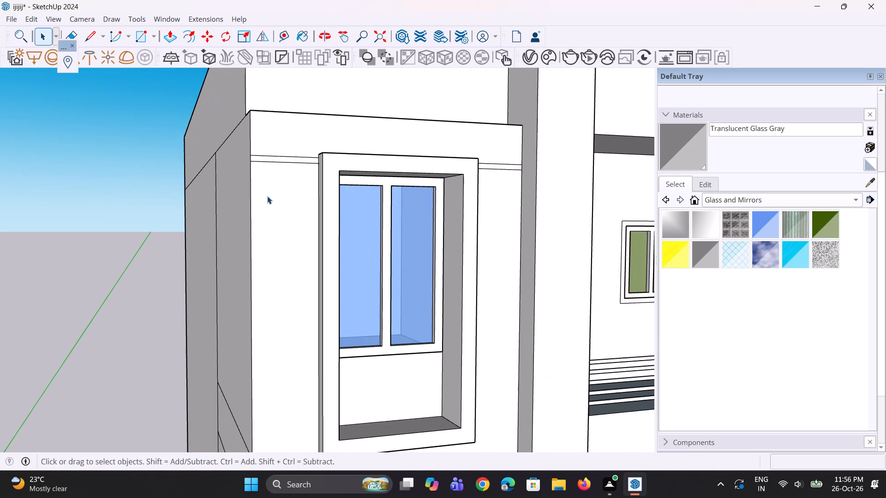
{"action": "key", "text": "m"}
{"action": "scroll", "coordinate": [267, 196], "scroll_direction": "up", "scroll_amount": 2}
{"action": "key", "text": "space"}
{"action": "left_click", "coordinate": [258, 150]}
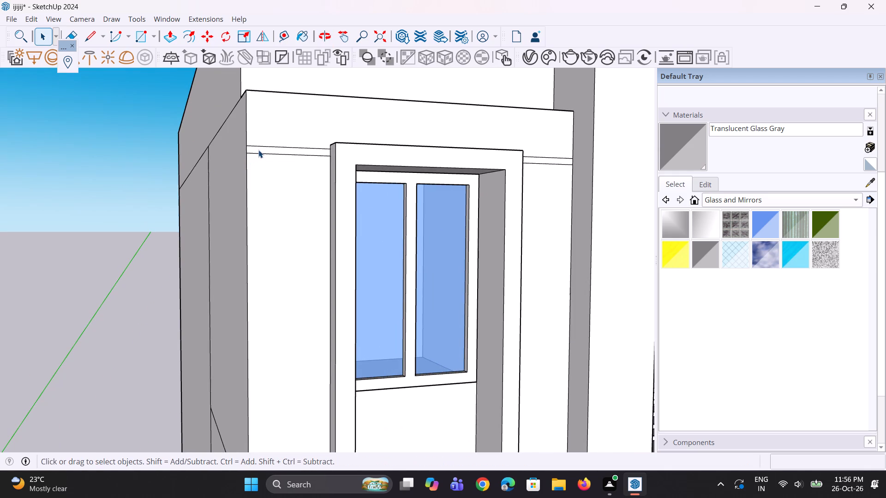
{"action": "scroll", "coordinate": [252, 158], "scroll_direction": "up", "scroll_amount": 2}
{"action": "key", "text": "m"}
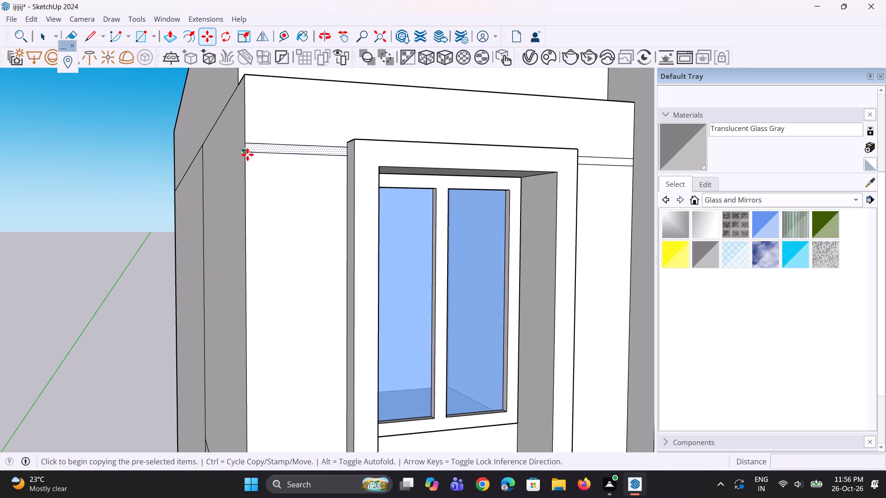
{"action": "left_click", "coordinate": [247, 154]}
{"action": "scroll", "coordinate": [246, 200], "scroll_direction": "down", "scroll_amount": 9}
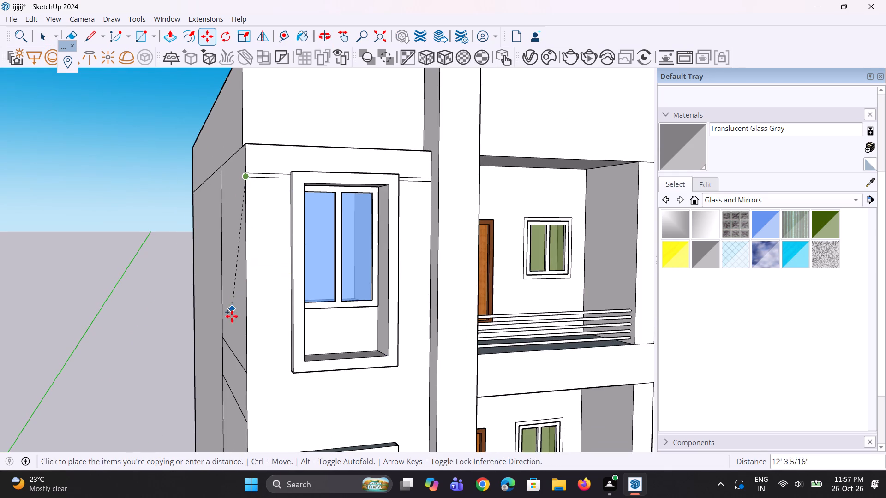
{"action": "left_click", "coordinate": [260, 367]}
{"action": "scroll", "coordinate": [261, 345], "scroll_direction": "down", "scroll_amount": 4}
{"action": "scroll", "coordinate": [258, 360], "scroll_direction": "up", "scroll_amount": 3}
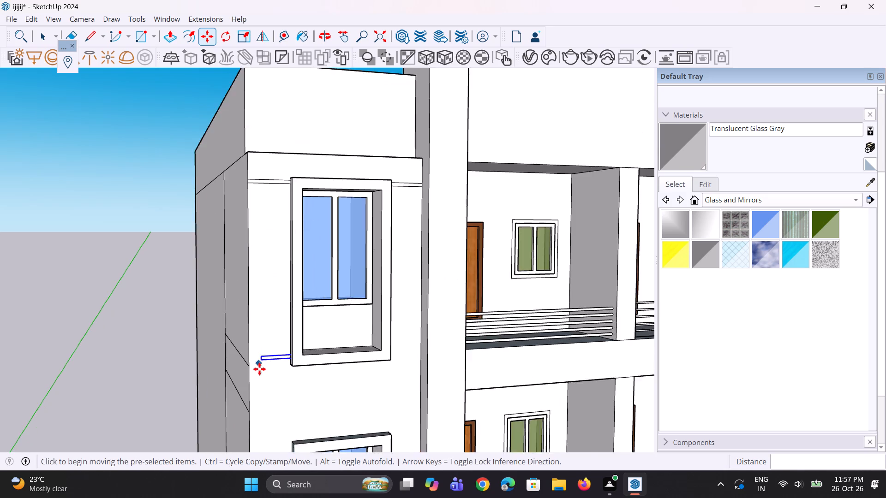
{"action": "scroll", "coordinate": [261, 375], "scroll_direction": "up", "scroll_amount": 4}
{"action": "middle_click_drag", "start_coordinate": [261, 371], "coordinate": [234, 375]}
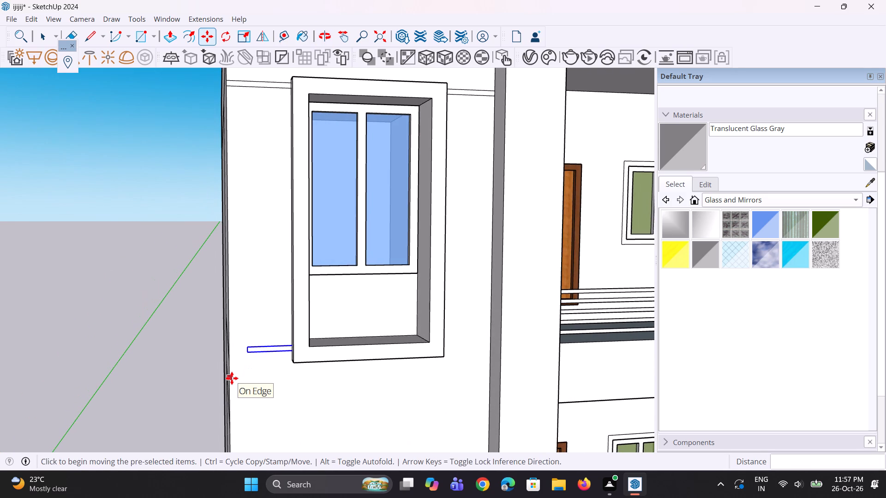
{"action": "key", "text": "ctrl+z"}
Copy both band segments flanking the top window about 12' 10 5/16" down to the base of its frame.
{"action": "key", "text": "space"}
{"action": "scroll", "coordinate": [241, 373], "scroll_direction": "down", "scroll_amount": 5}
{"action": "key", "text": "space"}
{"action": "key", "text": "space"}
{"action": "scroll", "coordinate": [236, 198], "scroll_direction": "up", "scroll_amount": 5}
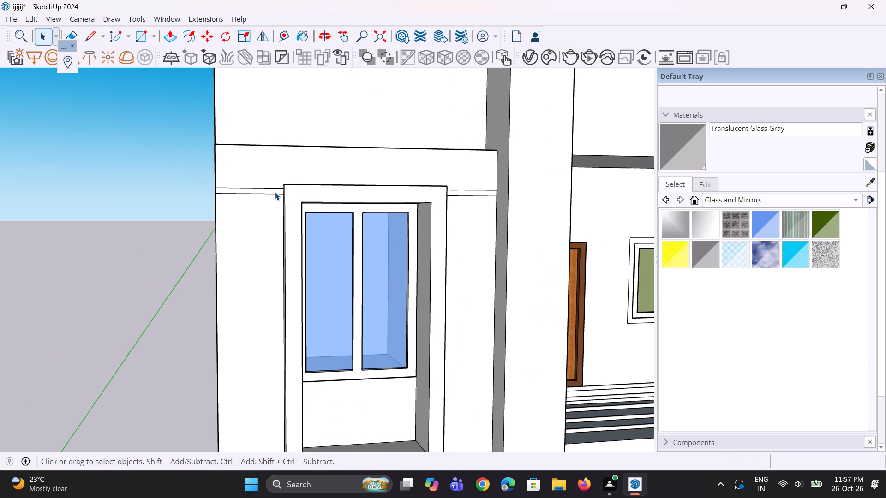
{"action": "left_click", "coordinate": [275, 192]}
{"action": "scroll", "coordinate": [401, 191], "scroll_direction": "up", "scroll_amount": 3, "text": "ctrl"}
{"action": "left_click", "coordinate": [467, 194], "text": "ctrl"}
{"action": "scroll", "coordinate": [488, 198], "scroll_direction": "down", "scroll_amount": 11}
{"action": "scroll", "coordinate": [379, 245], "scroll_direction": "up", "scroll_amount": 3}
{"action": "key", "text": "m"}
{"action": "scroll", "coordinate": [327, 254], "scroll_direction": "up", "scroll_amount": 3}
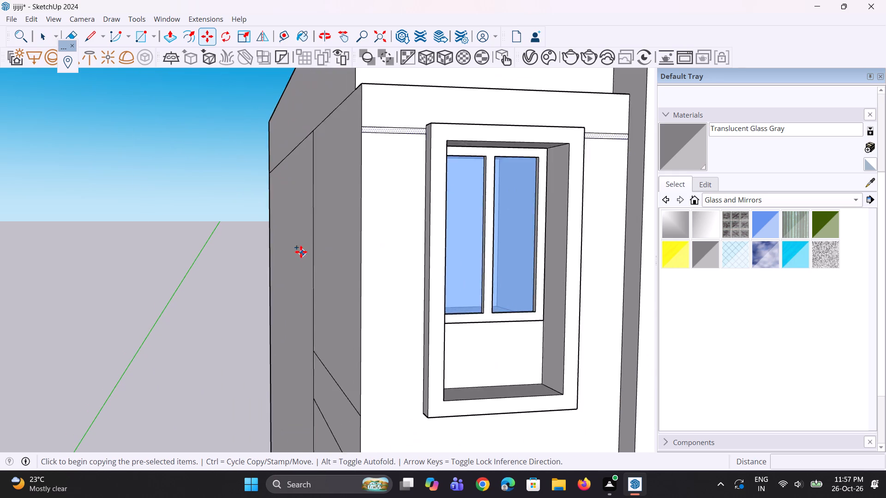
{"action": "scroll", "coordinate": [301, 252], "scroll_direction": "up", "scroll_amount": 1}
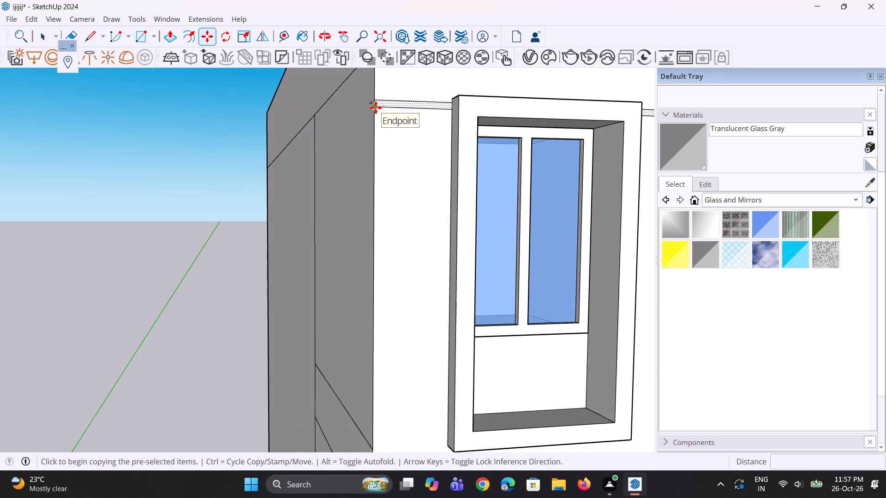
{"action": "left_click", "coordinate": [376, 107]}
{"action": "scroll", "coordinate": [379, 153], "scroll_direction": "down", "scroll_amount": 5}
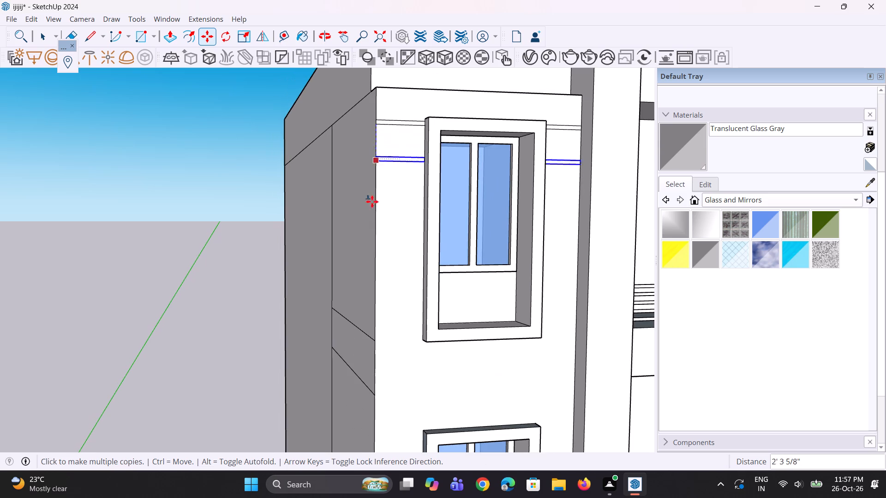
{"action": "left_click", "coordinate": [379, 343]}
Copy the band segments beside the second window's frame top and base, about 19' 1 9/16" and 31' 6 3/16" below the originals.
{"action": "scroll", "coordinate": [366, 291], "scroll_direction": "down", "scroll_amount": 9}
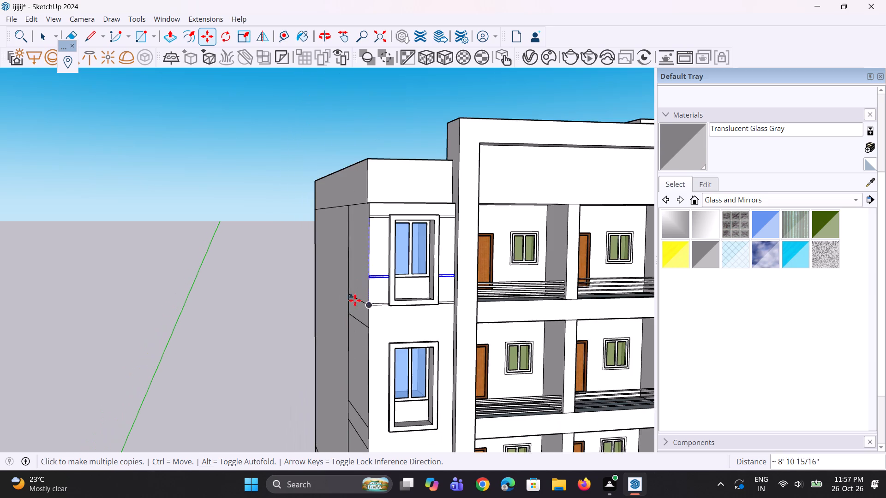
{"action": "scroll", "coordinate": [370, 380], "scroll_direction": "up", "scroll_amount": 8}
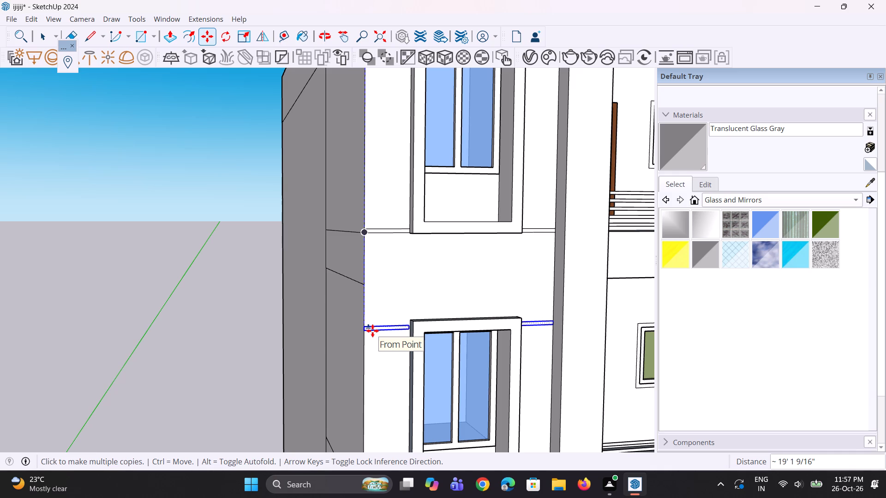
{"action": "left_click", "coordinate": [372, 331]}
{"action": "scroll", "coordinate": [366, 257], "scroll_direction": "down", "scroll_amount": 7}
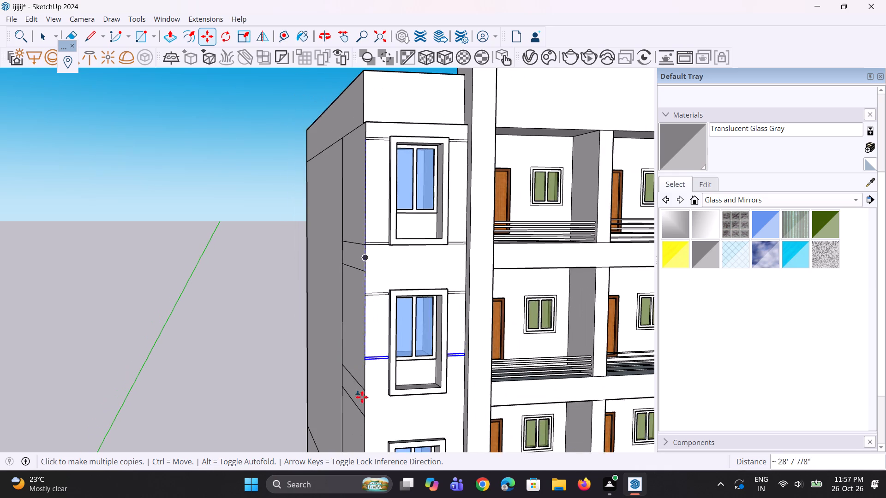
{"action": "scroll", "coordinate": [365, 409], "scroll_direction": "up", "scroll_amount": 6}
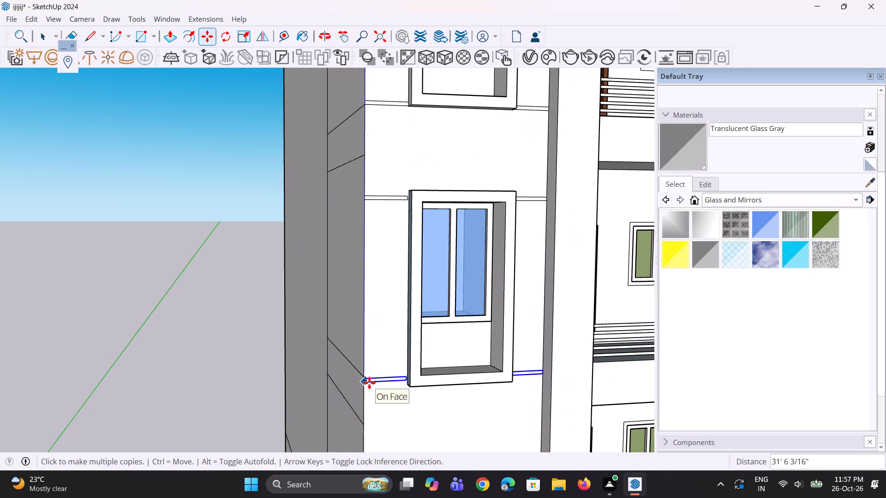
{"action": "left_click", "coordinate": [369, 383]}
Copy the band segments beside the third window's frame top and base, about 39' 1/8" and 51' 4 5/8" below the originals.
{"action": "scroll", "coordinate": [361, 290], "scroll_direction": "down", "scroll_amount": 5}
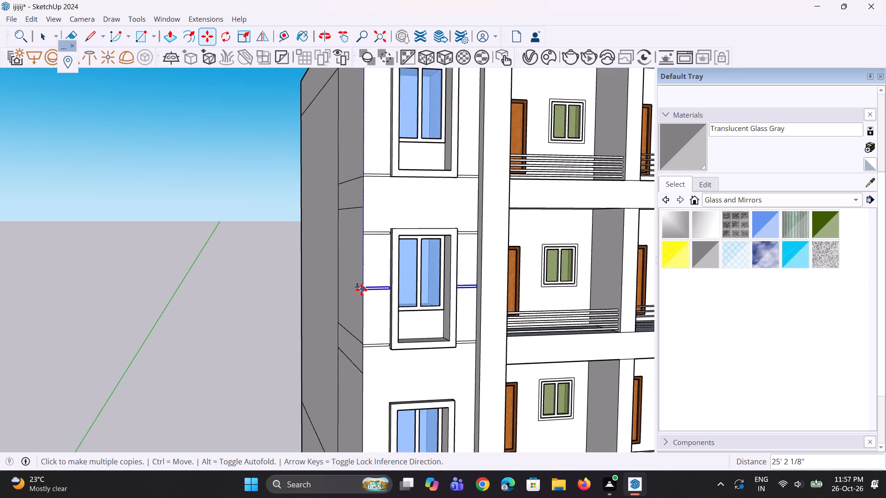
{"action": "scroll", "coordinate": [361, 290], "scroll_direction": "down", "scroll_amount": 5}
{"action": "scroll", "coordinate": [370, 387], "scroll_direction": "up", "scroll_amount": 7}
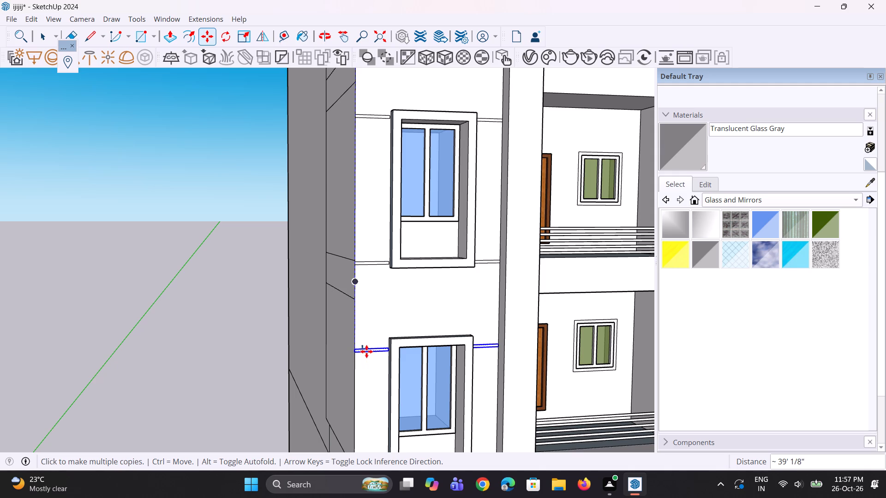
{"action": "left_click", "coordinate": [366, 350]}
{"action": "scroll", "coordinate": [350, 275], "scroll_direction": "down", "scroll_amount": 5}
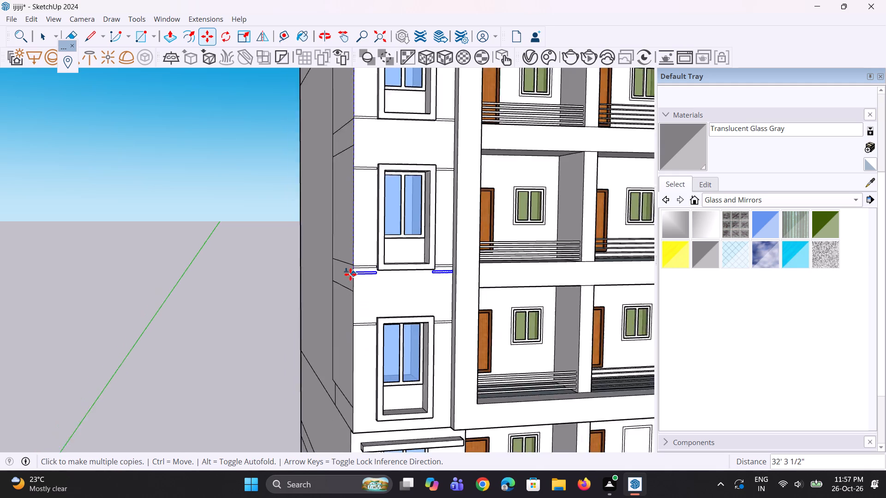
{"action": "scroll", "coordinate": [350, 270], "scroll_direction": "down", "scroll_amount": 5}
{"action": "scroll", "coordinate": [352, 366], "scroll_direction": "up", "scroll_amount": 11}
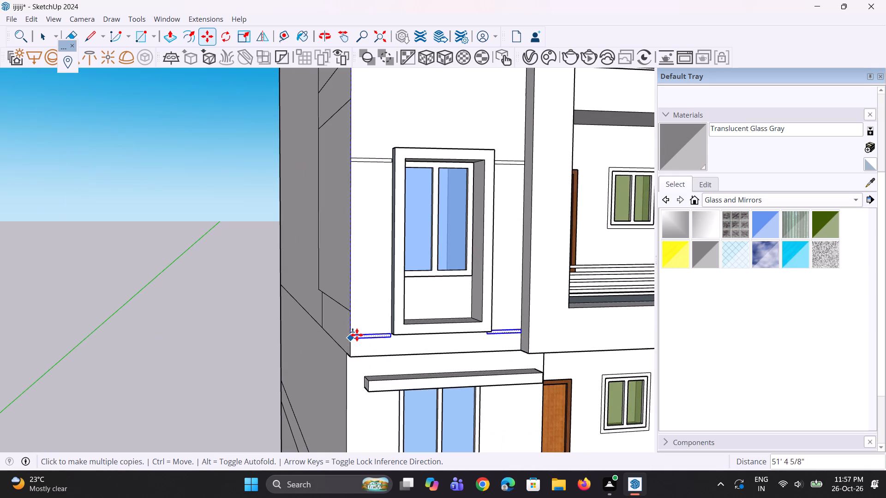
{"action": "left_click", "coordinate": [357, 332]}
{"action": "scroll", "coordinate": [401, 325], "scroll_direction": "up", "scroll_amount": 3}
Move the end edge of the outer band segment at the third window's base 9/16" to meet the window frame.
{"action": "key", "text": "space"}
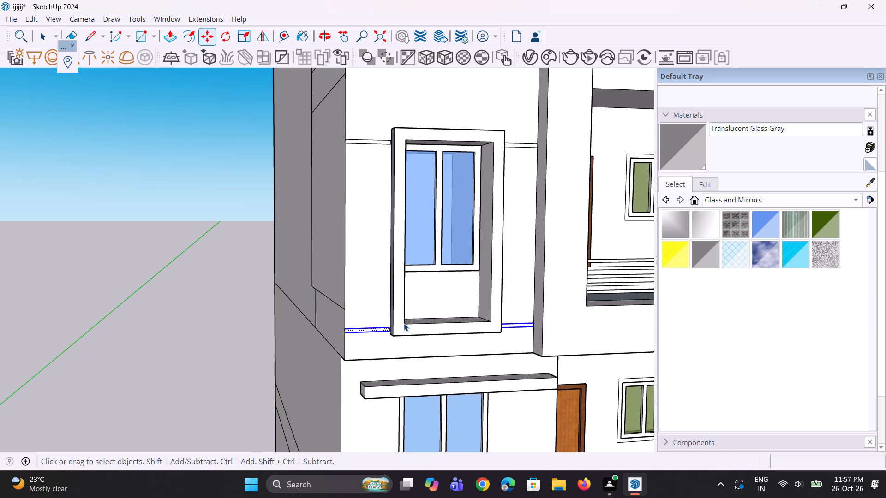
{"action": "scroll", "coordinate": [404, 323], "scroll_direction": "up", "scroll_amount": 15}
{"action": "key", "text": "space"}
{"action": "key", "text": "space"}
{"action": "key", "text": "space"}
{"action": "key", "text": "space"}
{"action": "key", "text": "space"}
{"action": "left_click", "coordinate": [376, 346]}
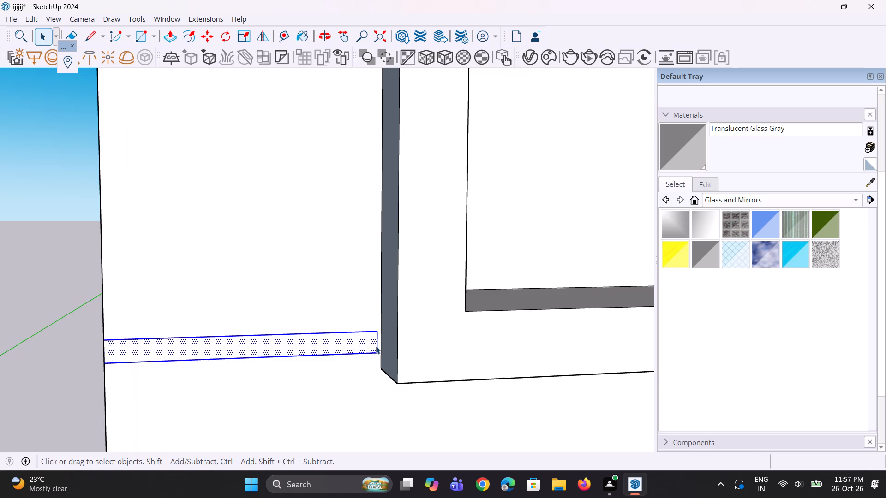
{"action": "scroll", "coordinate": [376, 350], "scroll_direction": "up", "scroll_amount": 6}
{"action": "left_click", "coordinate": [379, 352]}
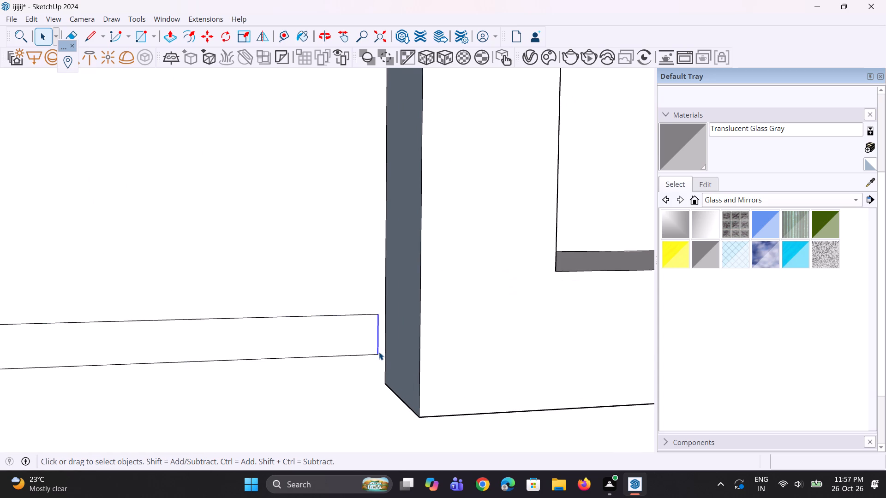
{"action": "key", "text": "m"}
{"action": "scroll", "coordinate": [379, 354], "scroll_direction": "up", "scroll_amount": 3}
{"action": "left_click", "coordinate": [379, 354]}
{"action": "left_click", "coordinate": [388, 355]}
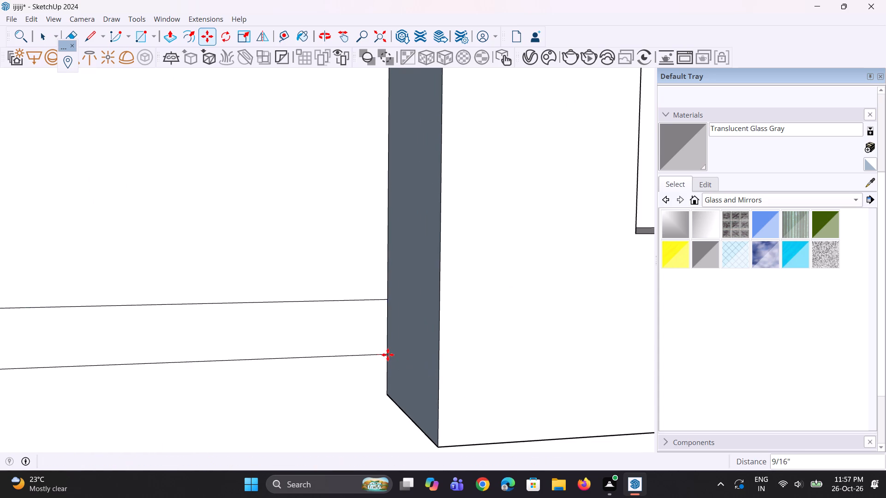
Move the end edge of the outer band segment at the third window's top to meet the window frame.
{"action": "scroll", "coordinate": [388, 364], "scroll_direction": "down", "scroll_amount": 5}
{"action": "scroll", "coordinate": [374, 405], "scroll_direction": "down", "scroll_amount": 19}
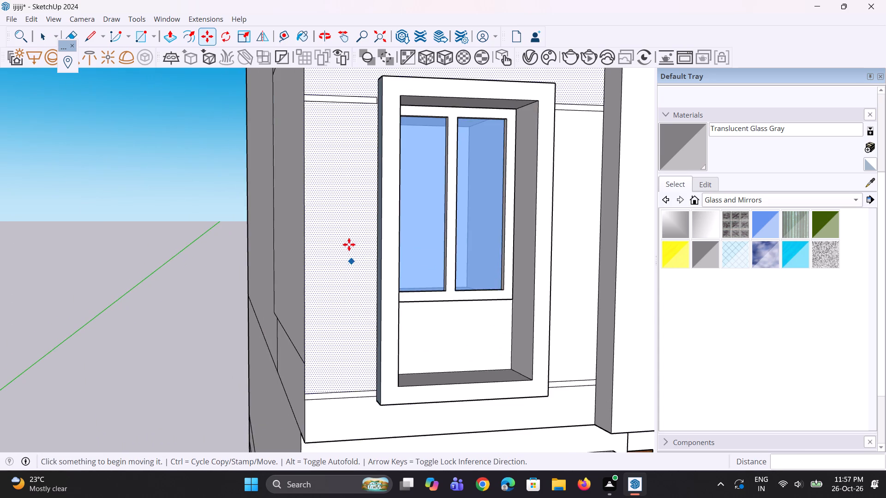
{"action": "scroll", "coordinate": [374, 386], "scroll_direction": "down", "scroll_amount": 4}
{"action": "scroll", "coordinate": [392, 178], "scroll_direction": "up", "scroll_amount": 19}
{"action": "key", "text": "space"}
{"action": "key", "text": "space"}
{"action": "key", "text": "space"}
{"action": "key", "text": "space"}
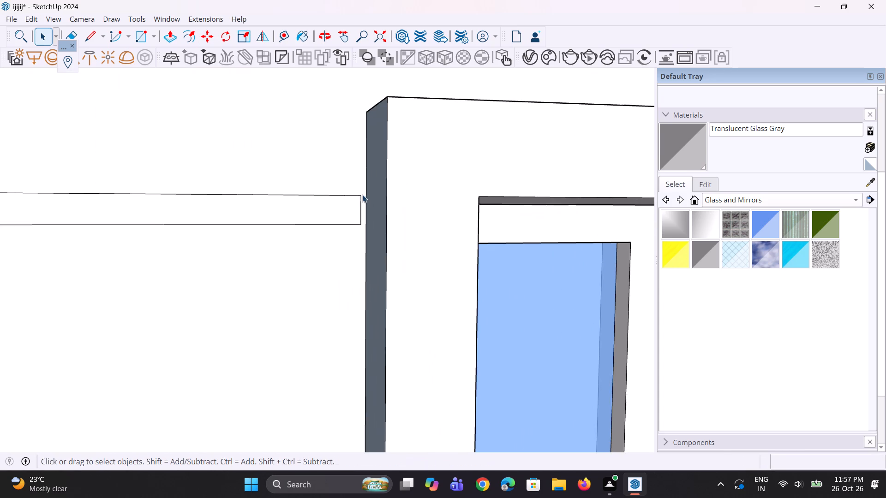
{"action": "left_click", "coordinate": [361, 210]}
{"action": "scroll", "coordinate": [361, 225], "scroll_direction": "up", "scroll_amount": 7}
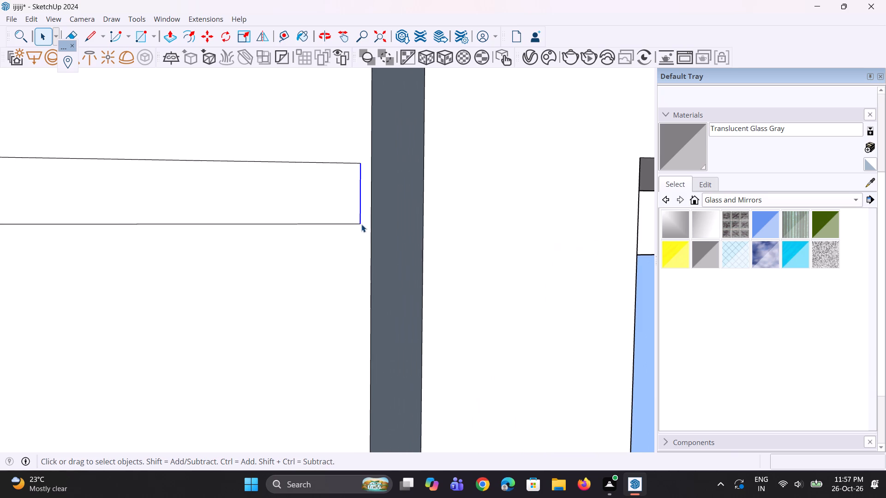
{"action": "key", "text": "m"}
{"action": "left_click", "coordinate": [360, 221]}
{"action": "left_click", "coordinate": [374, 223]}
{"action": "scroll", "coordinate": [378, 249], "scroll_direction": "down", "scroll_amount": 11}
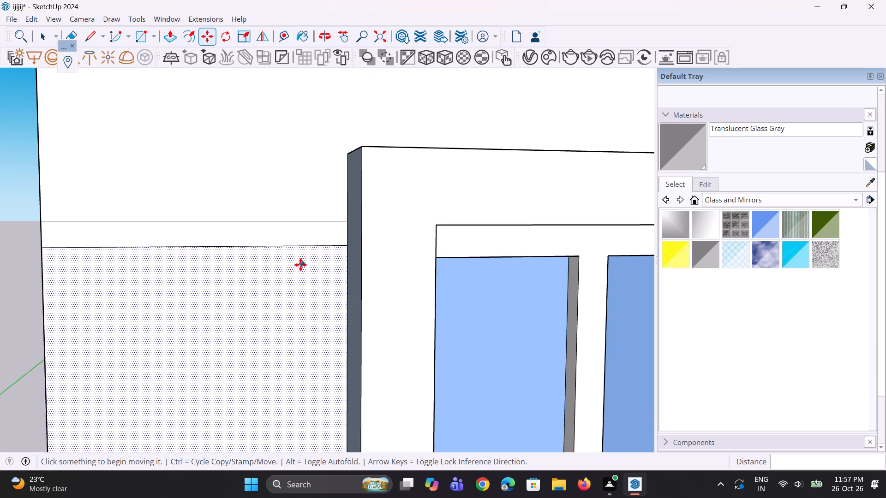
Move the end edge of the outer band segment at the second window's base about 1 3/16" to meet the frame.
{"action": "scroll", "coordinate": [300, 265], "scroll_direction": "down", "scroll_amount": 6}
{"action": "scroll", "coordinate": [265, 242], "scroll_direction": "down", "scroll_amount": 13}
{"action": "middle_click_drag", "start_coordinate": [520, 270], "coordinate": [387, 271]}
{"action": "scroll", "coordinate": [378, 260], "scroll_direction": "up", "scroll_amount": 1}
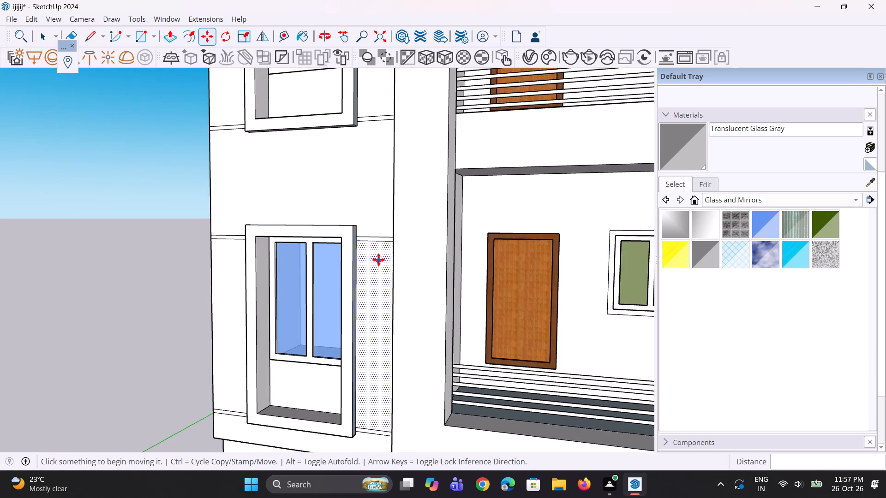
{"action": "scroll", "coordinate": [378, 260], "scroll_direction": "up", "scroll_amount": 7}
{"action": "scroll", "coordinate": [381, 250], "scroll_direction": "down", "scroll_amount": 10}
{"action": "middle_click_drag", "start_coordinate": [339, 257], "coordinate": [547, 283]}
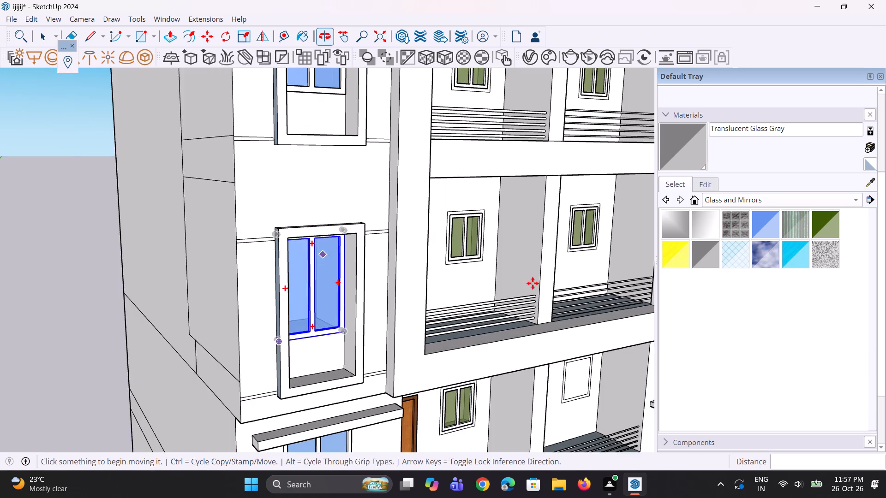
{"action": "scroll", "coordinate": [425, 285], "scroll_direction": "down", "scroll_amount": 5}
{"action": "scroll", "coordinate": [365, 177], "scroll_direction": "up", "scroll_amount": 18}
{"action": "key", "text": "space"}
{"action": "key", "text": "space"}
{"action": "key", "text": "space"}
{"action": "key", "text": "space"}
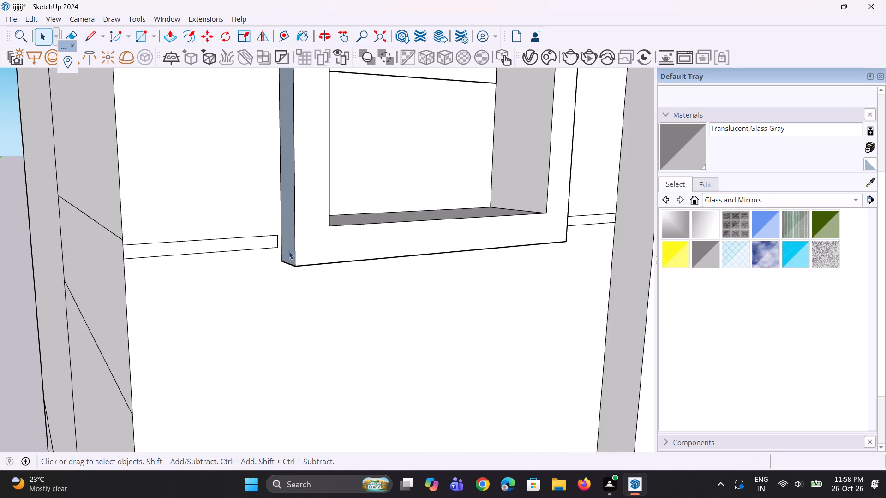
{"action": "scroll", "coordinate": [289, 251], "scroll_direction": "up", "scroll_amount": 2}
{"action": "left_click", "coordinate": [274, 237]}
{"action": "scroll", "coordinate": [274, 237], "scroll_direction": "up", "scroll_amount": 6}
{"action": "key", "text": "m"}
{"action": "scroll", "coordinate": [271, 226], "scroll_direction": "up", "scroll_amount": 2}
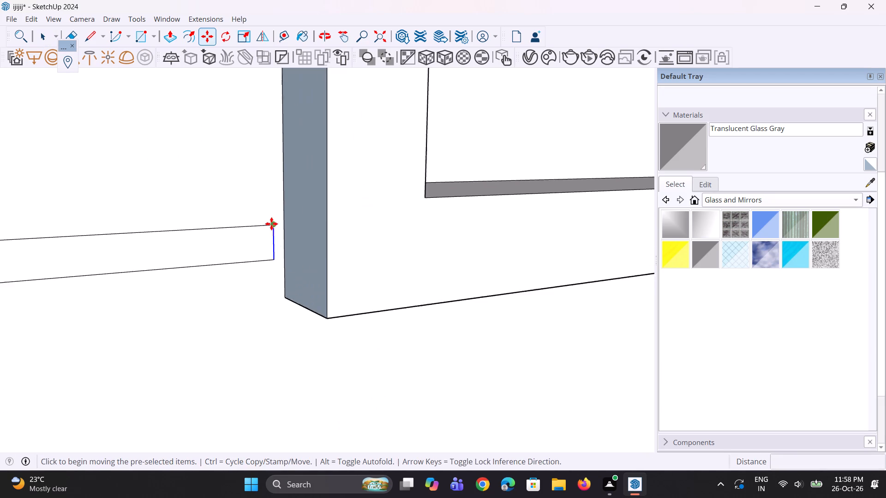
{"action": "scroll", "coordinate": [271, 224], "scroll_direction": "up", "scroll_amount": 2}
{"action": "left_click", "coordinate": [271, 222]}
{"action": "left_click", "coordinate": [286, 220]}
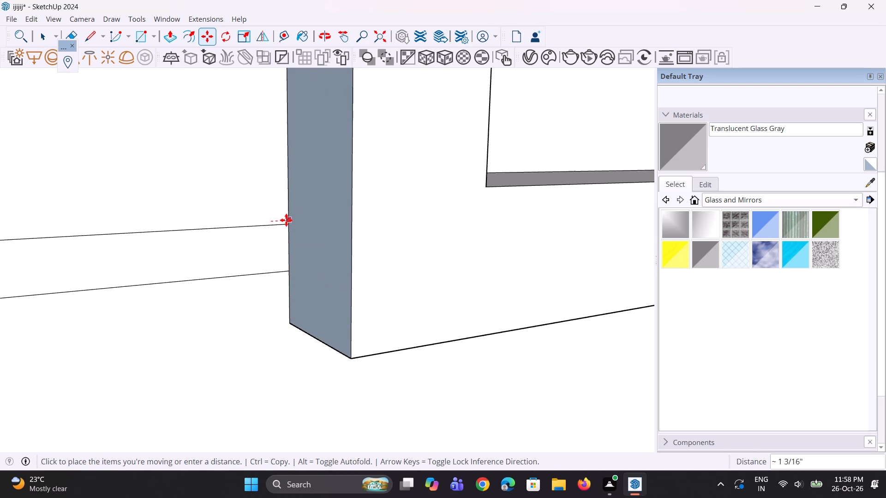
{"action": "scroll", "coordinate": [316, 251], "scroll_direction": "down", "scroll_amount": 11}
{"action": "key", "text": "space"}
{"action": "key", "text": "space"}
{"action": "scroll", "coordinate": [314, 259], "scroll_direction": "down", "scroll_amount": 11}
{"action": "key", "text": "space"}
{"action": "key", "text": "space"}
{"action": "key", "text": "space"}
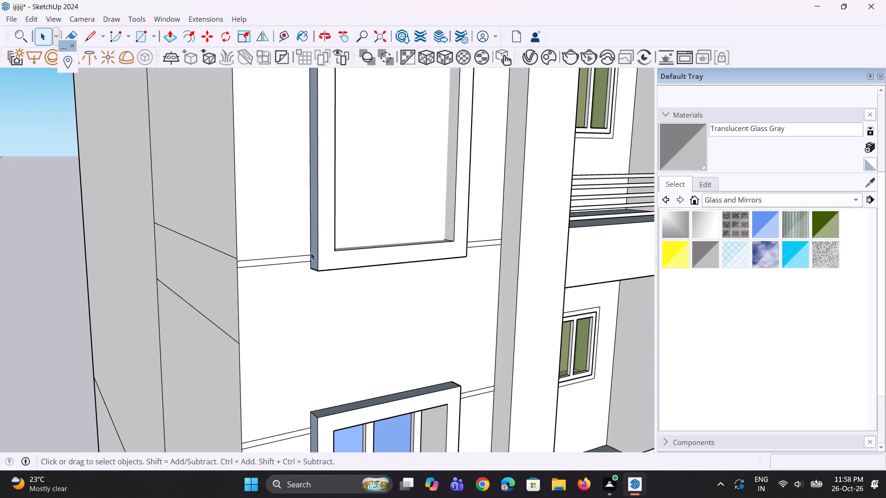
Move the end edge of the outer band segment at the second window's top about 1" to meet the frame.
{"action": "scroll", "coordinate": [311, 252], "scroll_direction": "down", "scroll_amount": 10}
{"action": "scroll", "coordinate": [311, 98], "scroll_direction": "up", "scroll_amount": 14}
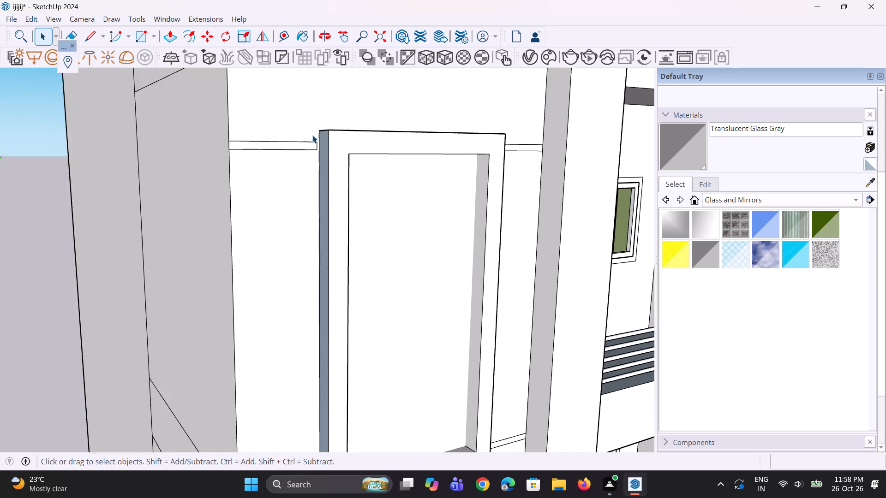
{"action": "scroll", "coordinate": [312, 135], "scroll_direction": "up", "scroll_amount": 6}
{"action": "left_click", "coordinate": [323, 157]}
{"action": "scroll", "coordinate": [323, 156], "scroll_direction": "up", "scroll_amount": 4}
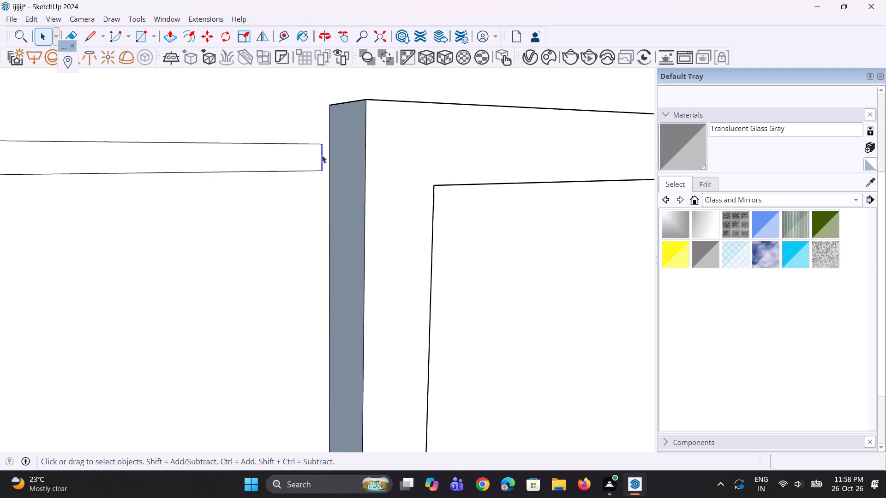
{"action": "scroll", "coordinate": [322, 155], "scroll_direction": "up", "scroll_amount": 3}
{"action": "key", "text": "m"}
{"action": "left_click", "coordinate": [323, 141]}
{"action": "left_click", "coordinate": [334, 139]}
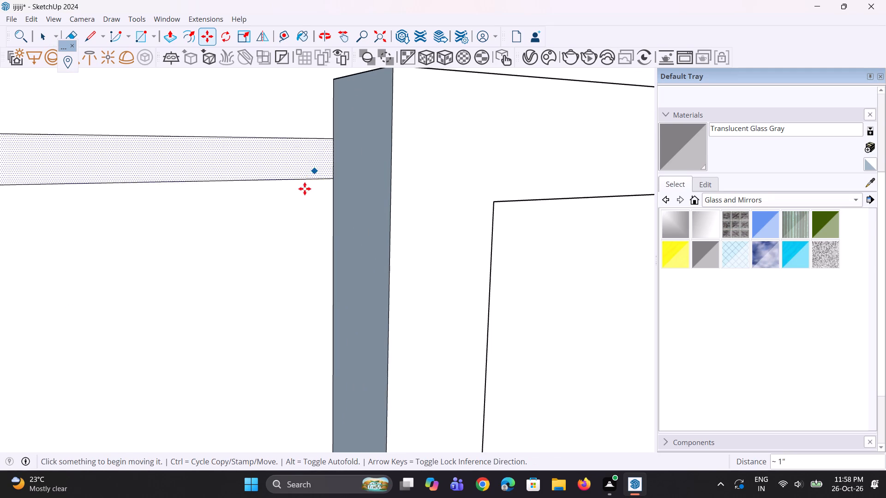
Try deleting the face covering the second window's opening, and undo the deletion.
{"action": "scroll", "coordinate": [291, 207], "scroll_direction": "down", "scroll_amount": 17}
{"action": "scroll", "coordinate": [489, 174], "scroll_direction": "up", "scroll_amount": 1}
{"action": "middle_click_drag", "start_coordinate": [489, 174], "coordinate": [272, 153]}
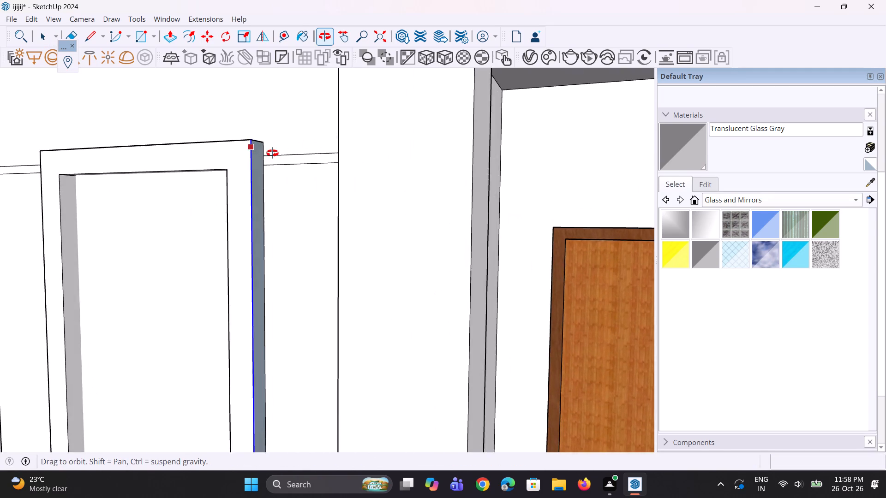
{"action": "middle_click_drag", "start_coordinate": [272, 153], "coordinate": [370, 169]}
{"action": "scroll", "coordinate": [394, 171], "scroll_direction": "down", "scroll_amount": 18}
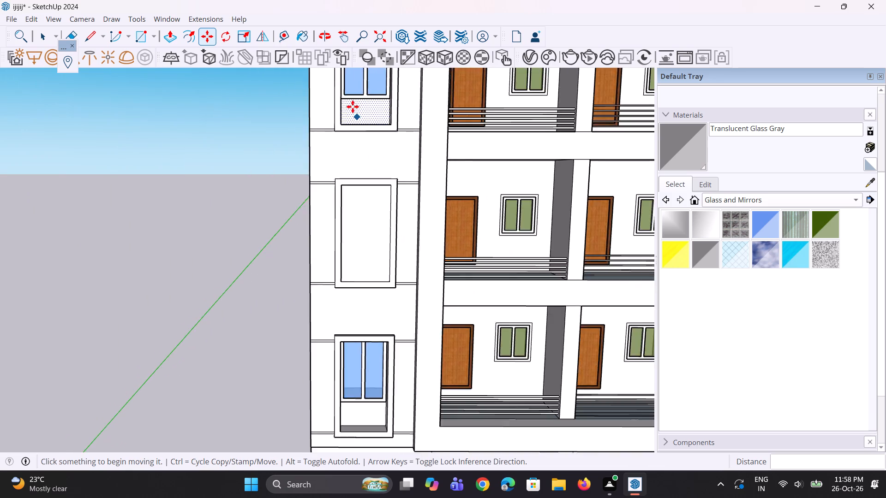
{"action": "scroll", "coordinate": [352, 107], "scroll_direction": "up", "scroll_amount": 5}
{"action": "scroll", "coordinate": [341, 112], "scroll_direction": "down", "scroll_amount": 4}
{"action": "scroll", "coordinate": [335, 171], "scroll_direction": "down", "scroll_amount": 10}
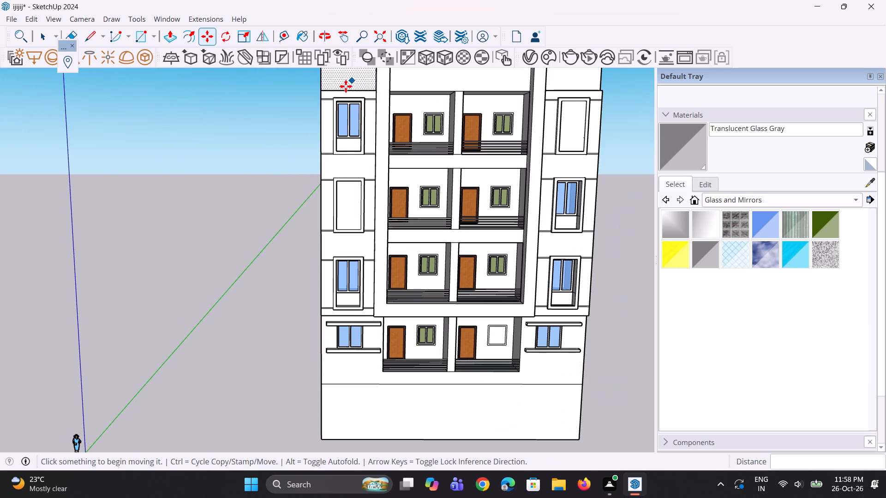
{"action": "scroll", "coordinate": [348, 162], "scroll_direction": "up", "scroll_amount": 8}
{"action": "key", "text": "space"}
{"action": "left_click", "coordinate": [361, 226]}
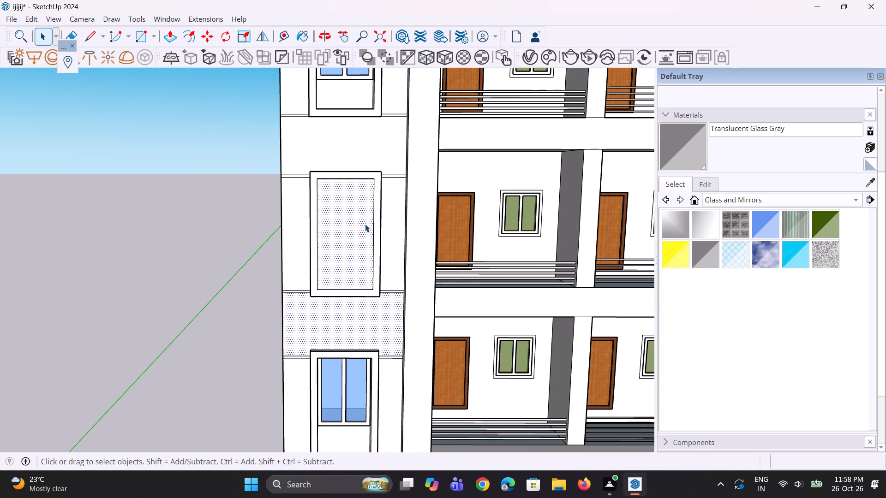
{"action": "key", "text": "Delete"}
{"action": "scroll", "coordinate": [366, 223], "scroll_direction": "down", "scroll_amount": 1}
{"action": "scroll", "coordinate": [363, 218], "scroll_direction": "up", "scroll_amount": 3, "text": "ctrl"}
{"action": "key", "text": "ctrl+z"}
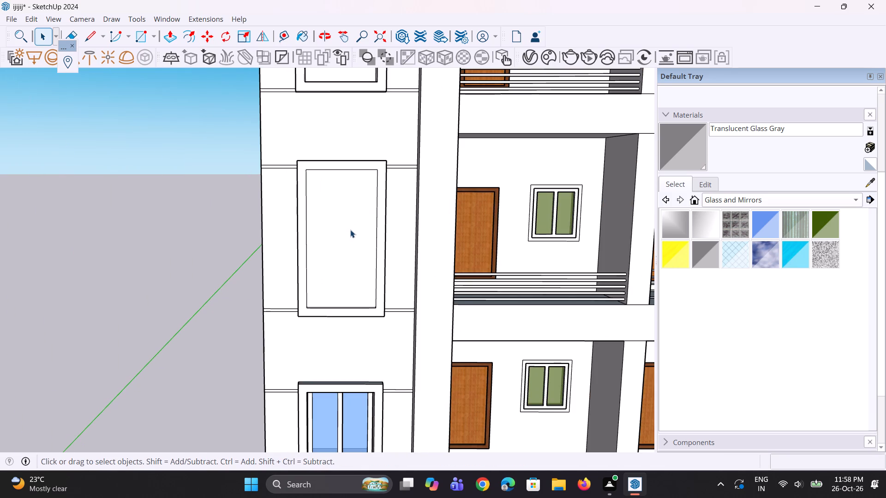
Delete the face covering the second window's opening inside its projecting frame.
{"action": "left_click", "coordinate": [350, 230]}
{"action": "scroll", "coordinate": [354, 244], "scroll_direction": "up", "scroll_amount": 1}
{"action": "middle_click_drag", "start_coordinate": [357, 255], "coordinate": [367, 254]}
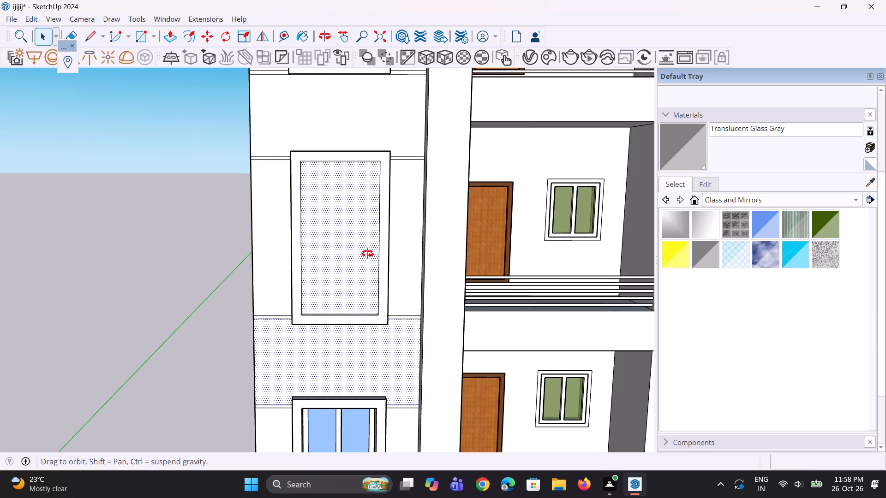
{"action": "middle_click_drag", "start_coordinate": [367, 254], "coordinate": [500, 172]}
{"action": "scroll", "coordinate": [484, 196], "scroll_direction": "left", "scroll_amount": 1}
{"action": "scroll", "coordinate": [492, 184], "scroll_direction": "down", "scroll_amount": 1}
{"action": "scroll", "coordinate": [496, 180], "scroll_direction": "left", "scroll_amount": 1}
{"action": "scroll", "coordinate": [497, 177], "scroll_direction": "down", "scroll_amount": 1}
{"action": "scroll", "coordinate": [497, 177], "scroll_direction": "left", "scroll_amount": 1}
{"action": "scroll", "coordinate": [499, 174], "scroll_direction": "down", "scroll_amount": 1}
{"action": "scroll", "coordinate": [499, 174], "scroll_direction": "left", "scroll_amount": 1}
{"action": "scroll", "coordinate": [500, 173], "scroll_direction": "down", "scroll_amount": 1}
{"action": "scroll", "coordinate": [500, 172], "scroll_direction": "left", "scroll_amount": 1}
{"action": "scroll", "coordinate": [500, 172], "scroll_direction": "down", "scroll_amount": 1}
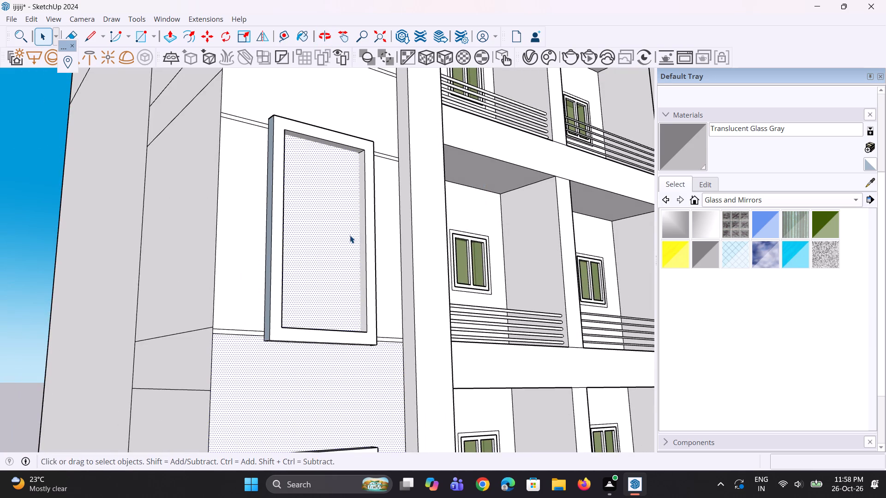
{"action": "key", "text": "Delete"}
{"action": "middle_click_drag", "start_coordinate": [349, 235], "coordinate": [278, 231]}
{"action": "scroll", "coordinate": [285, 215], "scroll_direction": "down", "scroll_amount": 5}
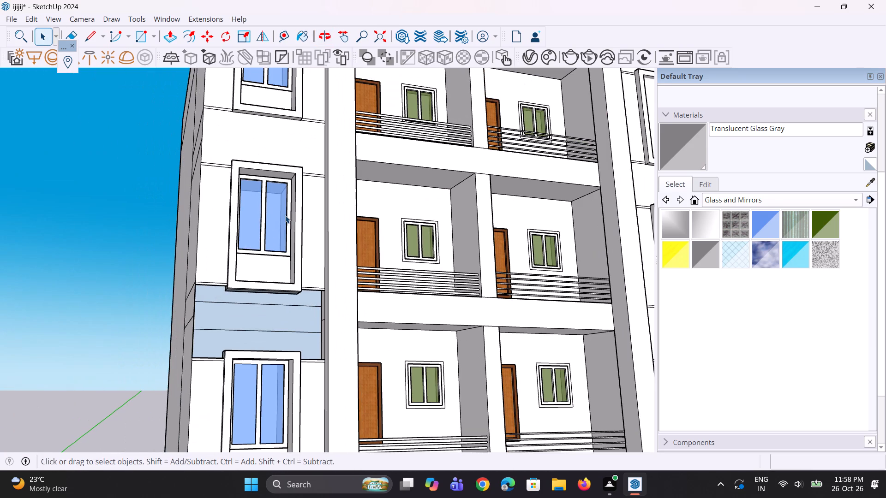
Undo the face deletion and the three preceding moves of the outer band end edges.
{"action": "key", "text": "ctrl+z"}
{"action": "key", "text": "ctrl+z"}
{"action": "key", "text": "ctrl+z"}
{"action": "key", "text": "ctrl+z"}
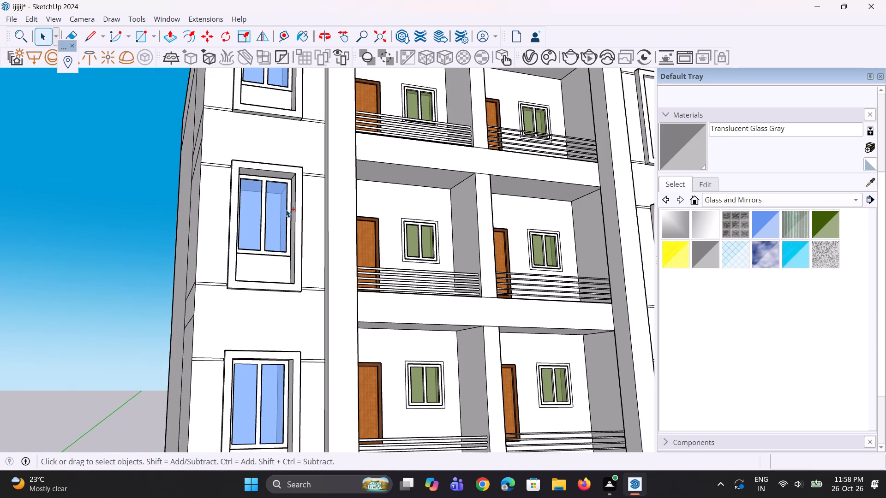
Move the end edge of the outer band segment at the second window's base to meet the window frame.
{"action": "middle_click_drag", "start_coordinate": [269, 222], "coordinate": [281, 261]}
{"action": "scroll", "coordinate": [241, 286], "scroll_direction": "up", "scroll_amount": 9}
{"action": "scroll", "coordinate": [224, 353], "scroll_direction": "up", "scroll_amount": 7}
{"action": "left_click", "coordinate": [249, 336]}
{"action": "scroll", "coordinate": [249, 341], "scroll_direction": "up", "scroll_amount": 7}
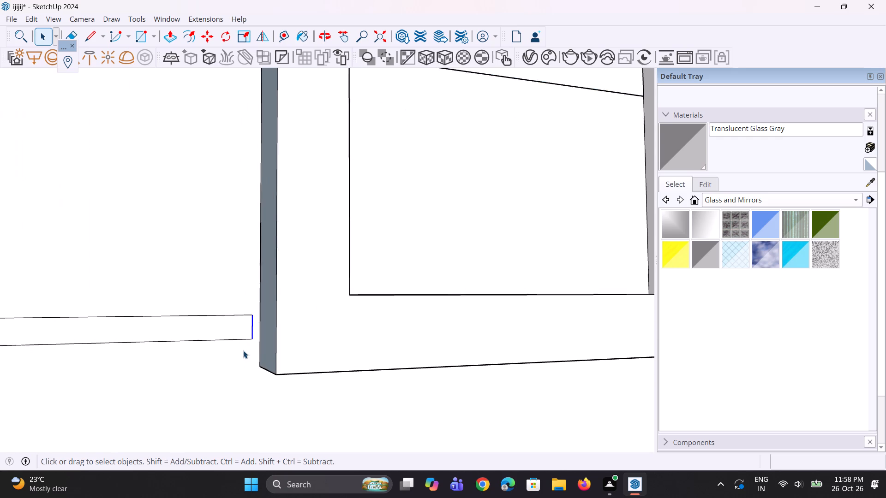
{"action": "scroll", "coordinate": [243, 350], "scroll_direction": "up", "scroll_amount": 2}
{"action": "key", "text": "m"}
{"action": "scroll", "coordinate": [245, 347], "scroll_direction": "up", "scroll_amount": 2}
{"action": "left_click", "coordinate": [251, 334]}
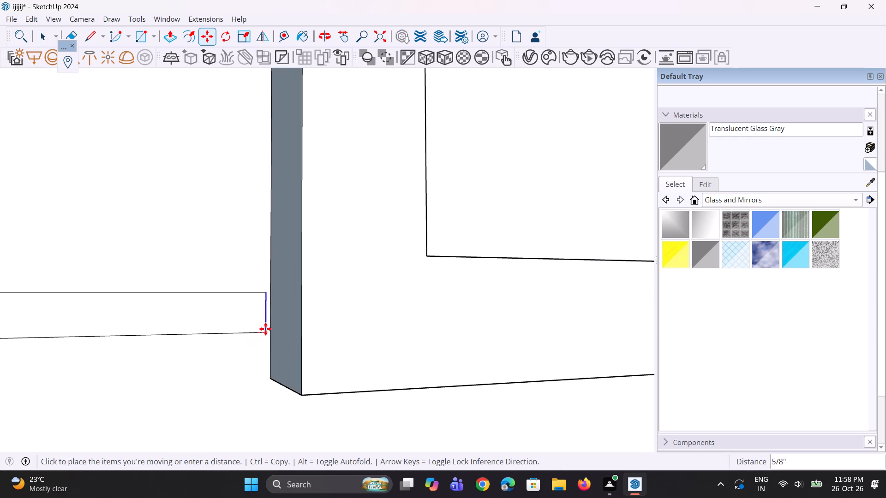
{"action": "left_click", "coordinate": [269, 329]}
{"action": "scroll", "coordinate": [210, 346], "scroll_direction": "down", "scroll_amount": 17}
{"action": "middle_click_drag", "start_coordinate": [216, 340], "coordinate": [230, 357]}
{"action": "key", "text": "space"}
{"action": "key", "text": "space"}
{"action": "scroll", "coordinate": [239, 366], "scroll_direction": "down", "scroll_amount": 5}
{"action": "key", "text": "space"}
{"action": "key", "text": "space"}
{"action": "key", "text": "space"}
Move the end edge of the outer band segment at the third window's top to meet the window frame.
{"action": "scroll", "coordinate": [225, 136], "scroll_direction": "up", "scroll_amount": 1}
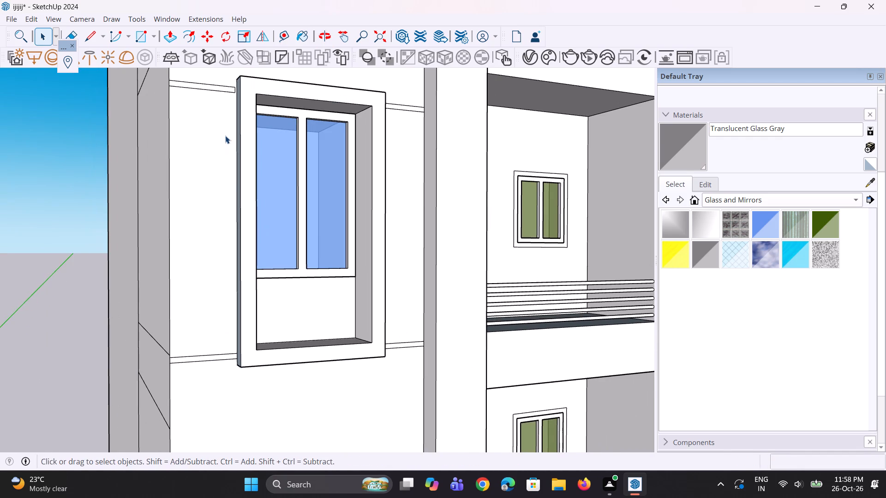
{"action": "scroll", "coordinate": [217, 249], "scroll_direction": "down", "scroll_amount": 11}
{"action": "scroll", "coordinate": [247, 382], "scroll_direction": "up", "scroll_amount": 14}
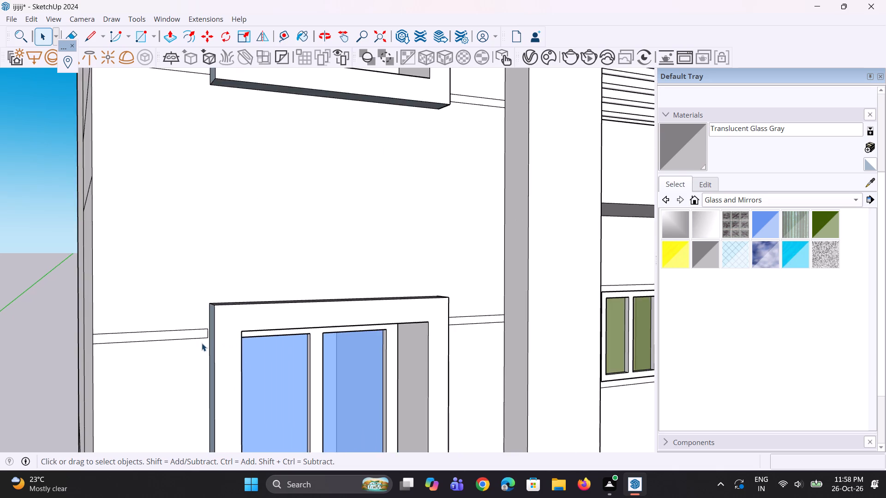
{"action": "scroll", "coordinate": [203, 340], "scroll_direction": "up", "scroll_amount": 9}
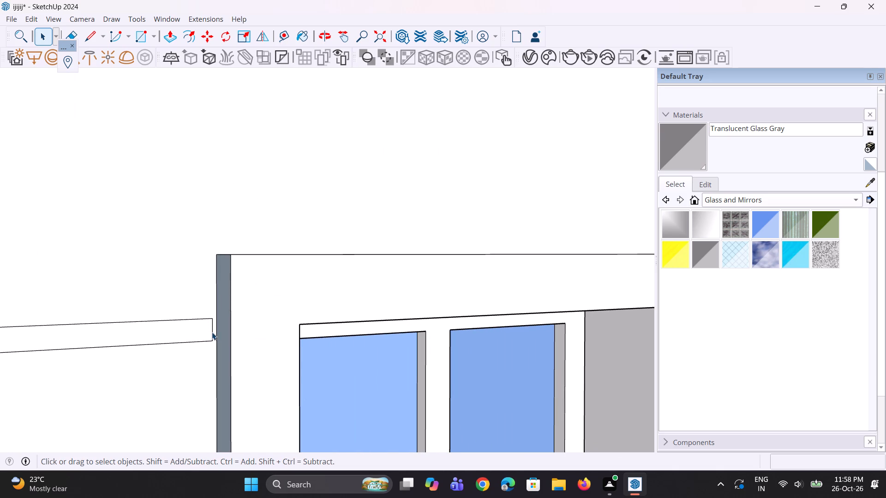
{"action": "left_click", "coordinate": [213, 332]}
{"action": "scroll", "coordinate": [209, 347], "scroll_direction": "up", "scroll_amount": 9}
{"action": "key", "text": "m"}
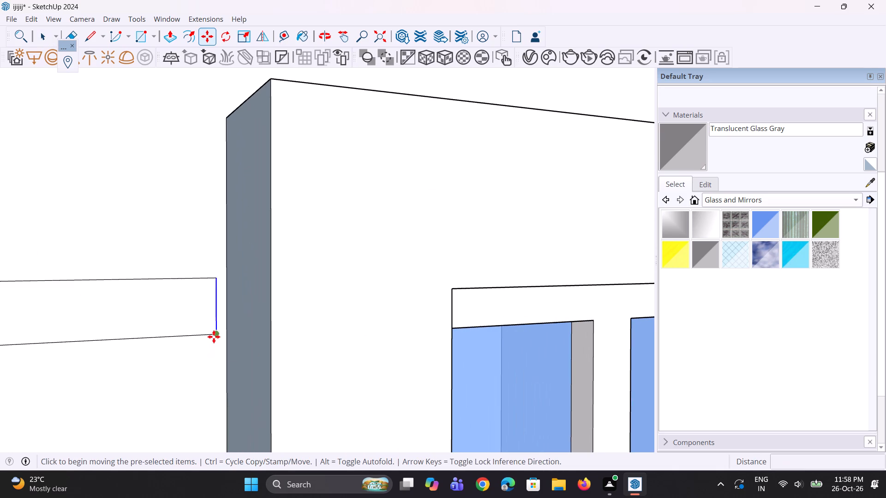
{"action": "left_click", "coordinate": [214, 337]}
{"action": "left_click", "coordinate": [227, 334]}
{"action": "scroll", "coordinate": [204, 366], "scroll_direction": "down", "scroll_amount": 11}
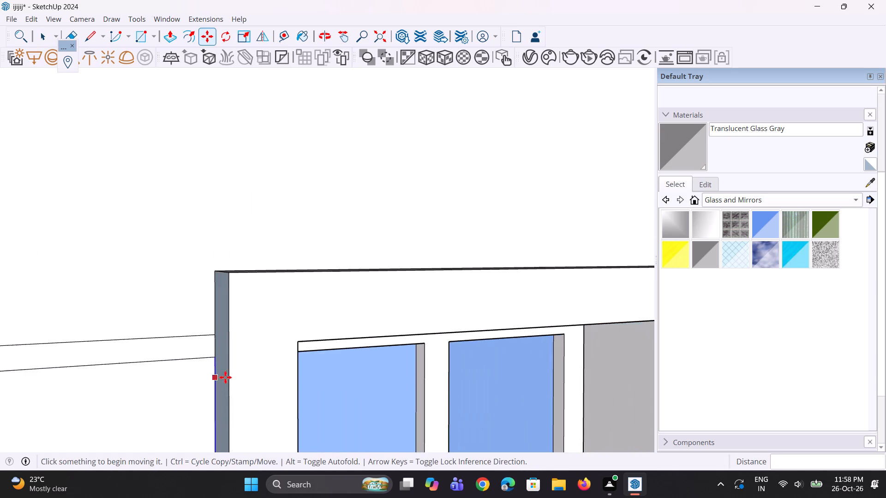
{"action": "scroll", "coordinate": [225, 377], "scroll_direction": "down", "scroll_amount": 11}
{"action": "key", "text": "space"}
{"action": "scroll", "coordinate": [304, 387], "scroll_direction": "down", "scroll_amount": 5}
{"action": "key", "text": "space"}
{"action": "key", "text": "space"}
{"action": "scroll", "coordinate": [287, 369], "scroll_direction": "down", "scroll_amount": 6}
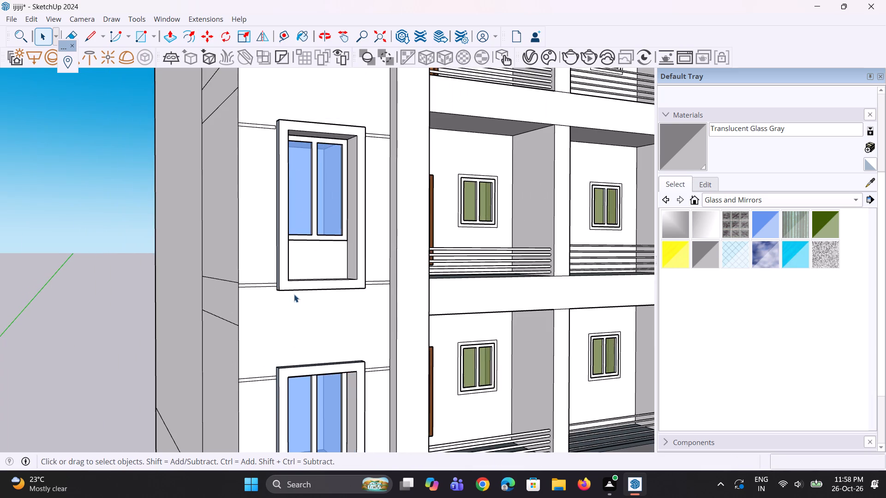
Move the end edge of the outer band segment at the second window's top about 1" to meet the window frame.
{"action": "scroll", "coordinate": [261, 91], "scroll_direction": "up", "scroll_amount": 18}
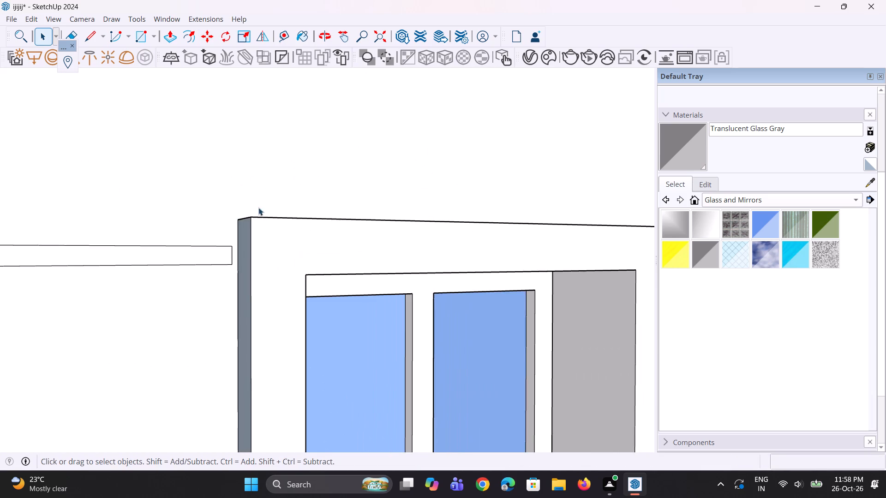
{"action": "scroll", "coordinate": [255, 217], "scroll_direction": "up", "scroll_amount": 3}
{"action": "left_click", "coordinate": [225, 267]}
{"action": "scroll", "coordinate": [225, 272], "scroll_direction": "up", "scroll_amount": 5}
{"action": "key", "text": "m"}
{"action": "left_click", "coordinate": [225, 275]}
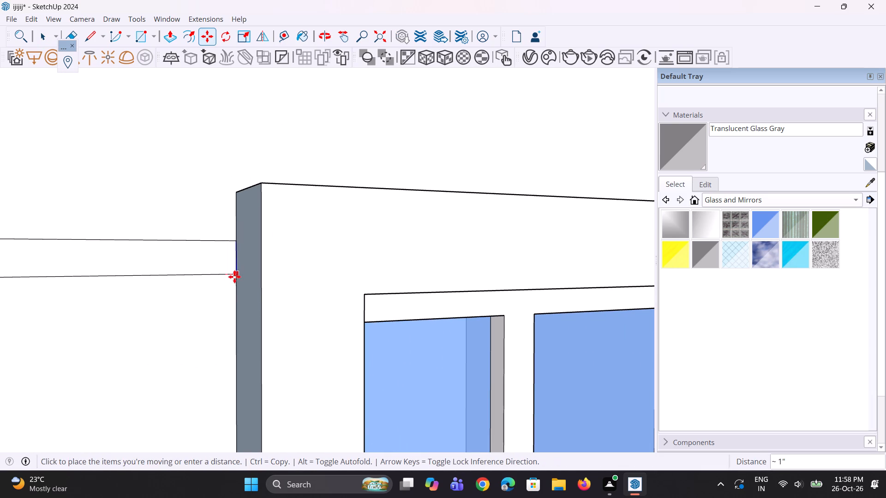
{"action": "left_click", "coordinate": [234, 277]}
{"action": "scroll", "coordinate": [209, 283], "scroll_direction": "down", "scroll_amount": 11}
{"action": "key", "text": "space"}
{"action": "scroll", "coordinate": [253, 306], "scroll_direction": "down", "scroll_amount": 6}
{"action": "key", "text": "space"}
{"action": "key", "text": "space"}
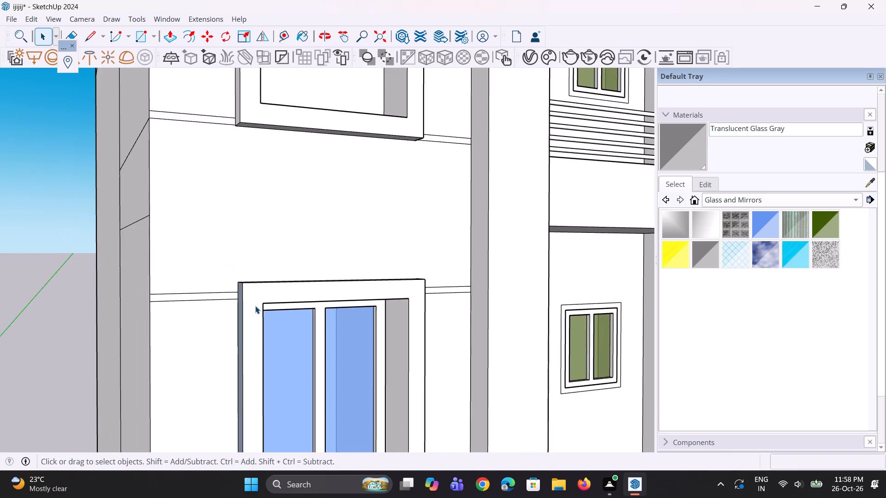
{"action": "scroll", "coordinate": [255, 306], "scroll_direction": "down", "scroll_amount": 6}
{"action": "key", "text": "space"}
{"action": "key", "text": "space"}
Examine the whole building and its upper front facade to review the window frames and horizontal bands.
{"action": "scroll", "coordinate": [234, 213], "scroll_direction": "up", "scroll_amount": 11}
{"action": "middle_click_drag", "start_coordinate": [217, 214], "coordinate": [224, 217]}
{"action": "scroll", "coordinate": [224, 217], "scroll_direction": "down", "scroll_amount": 14}
{"action": "scroll", "coordinate": [290, 240], "scroll_direction": "down", "scroll_amount": 15}
{"action": "middle_click_drag", "start_coordinate": [266, 257], "coordinate": [254, 259]}
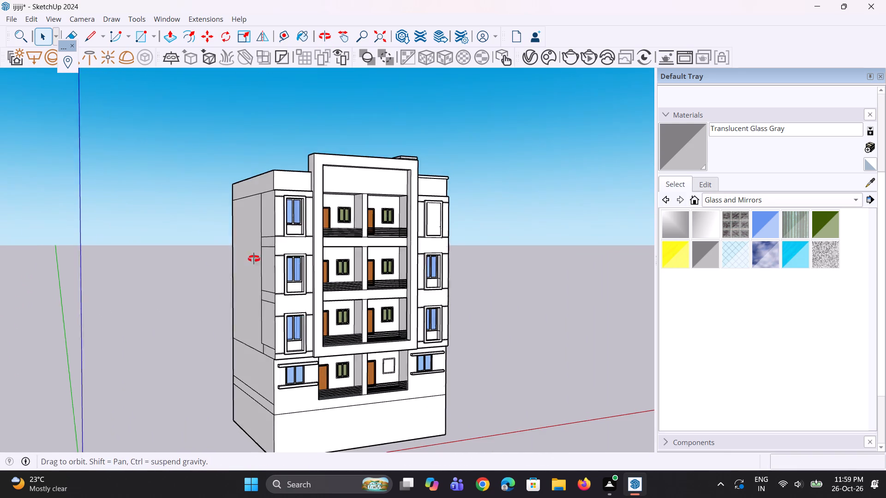
{"action": "middle_click_drag", "start_coordinate": [254, 259], "coordinate": [206, 263]}
{"action": "key", "text": "space"}
{"action": "left_click", "coordinate": [162, 249]}
{"action": "scroll", "coordinate": [277, 206], "scroll_direction": "up", "scroll_amount": 8}
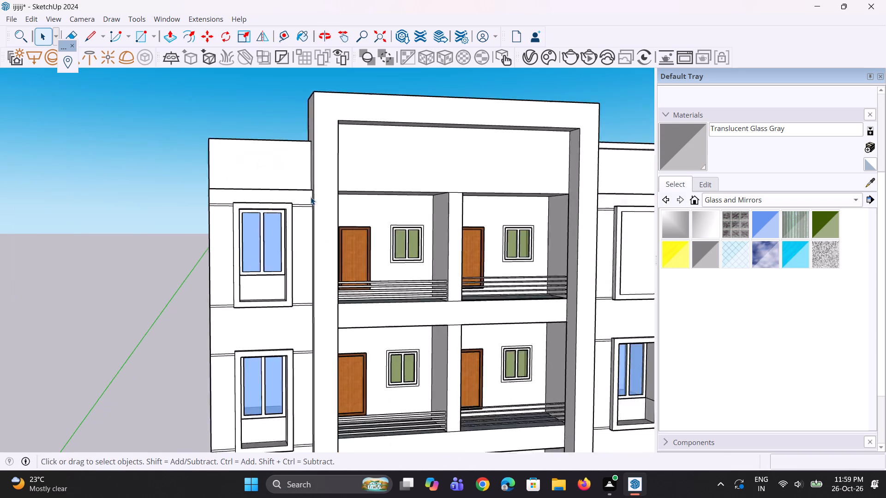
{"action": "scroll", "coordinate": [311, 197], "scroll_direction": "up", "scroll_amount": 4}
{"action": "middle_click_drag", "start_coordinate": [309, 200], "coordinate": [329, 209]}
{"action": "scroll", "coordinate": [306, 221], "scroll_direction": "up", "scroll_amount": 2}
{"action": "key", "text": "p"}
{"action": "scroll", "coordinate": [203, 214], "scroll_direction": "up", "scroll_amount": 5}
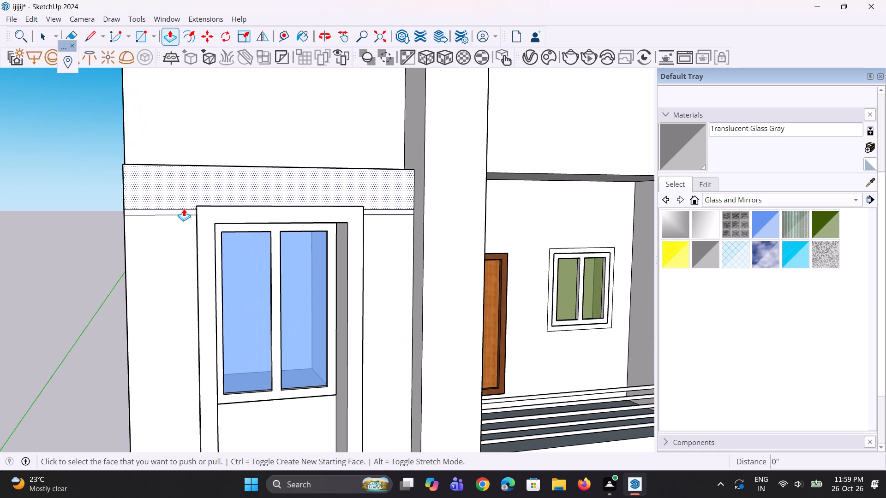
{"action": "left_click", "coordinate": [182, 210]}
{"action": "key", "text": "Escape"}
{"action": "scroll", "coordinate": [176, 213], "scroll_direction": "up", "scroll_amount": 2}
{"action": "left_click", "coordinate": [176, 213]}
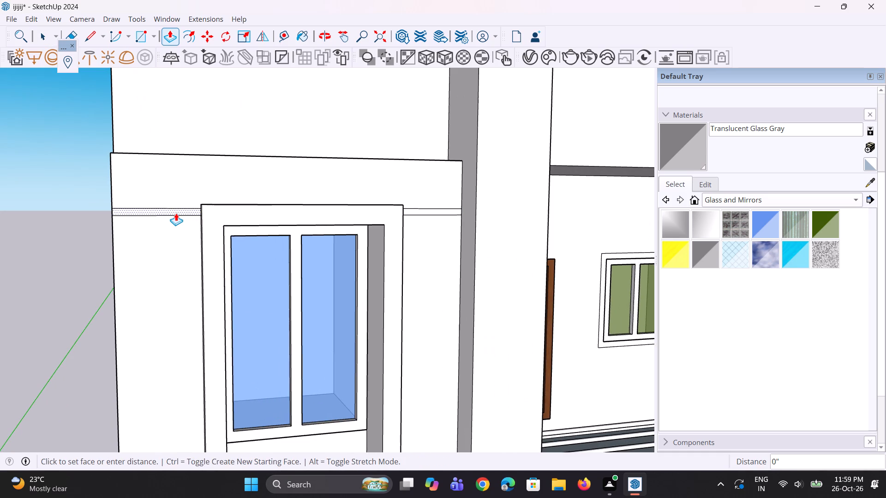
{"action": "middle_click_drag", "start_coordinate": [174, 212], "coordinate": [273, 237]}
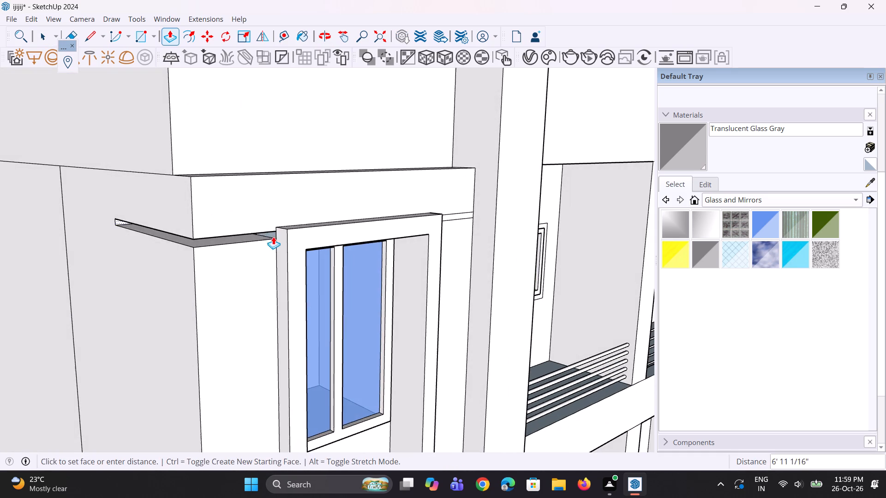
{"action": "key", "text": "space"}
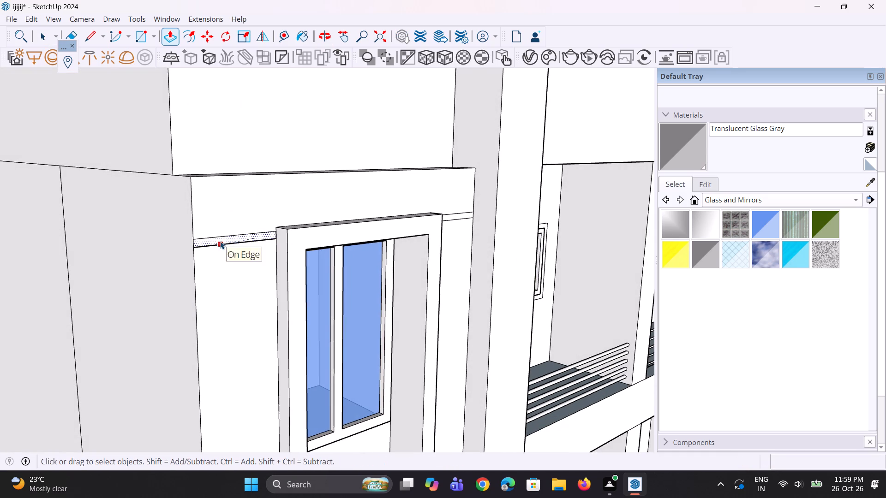
Recess both segments of the thin band at the top of the left front bay's uppermost window by 2 5/8".
{"action": "scroll", "coordinate": [212, 244], "scroll_direction": "up", "scroll_amount": 5}
{"action": "key", "text": "p"}
{"action": "scroll", "coordinate": [202, 247], "scroll_direction": "up", "scroll_amount": 2}
{"action": "left_click", "coordinate": [214, 233]}
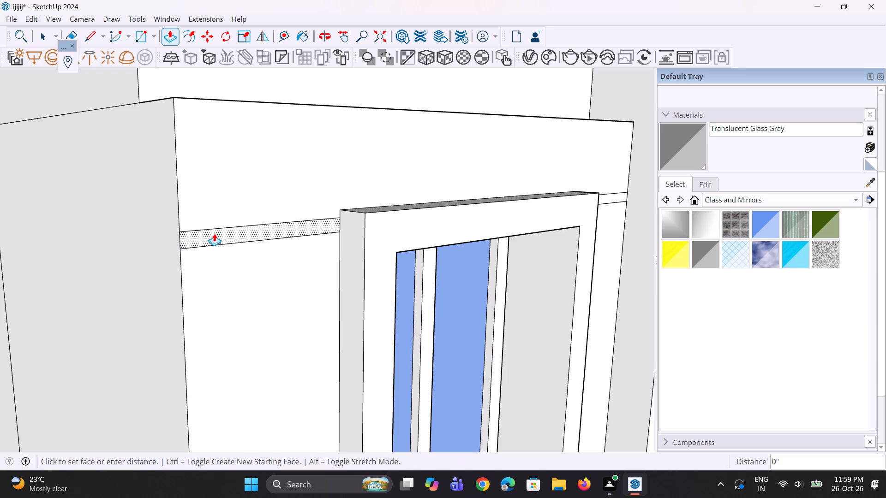
{"action": "left_click", "coordinate": [207, 232]}
{"action": "scroll", "coordinate": [162, 253], "scroll_direction": "down", "scroll_amount": 10}
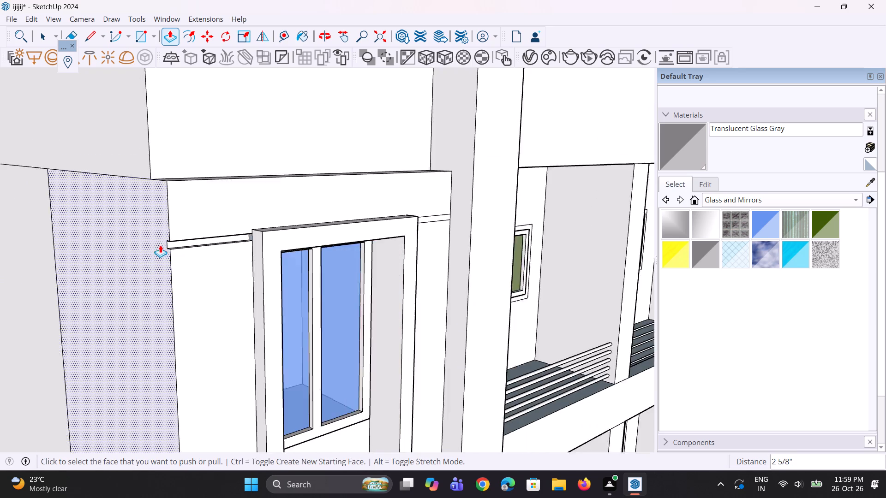
{"action": "scroll", "coordinate": [347, 225], "scroll_direction": "up", "scroll_amount": 3}
{"action": "triple_click", "coordinate": [411, 221]}
Recess both band segments at the base of the left bay's uppermost window by the same 2 5/8".
{"action": "scroll", "coordinate": [339, 195], "scroll_direction": "down", "scroll_amount": 11}
{"action": "scroll", "coordinate": [323, 336], "scroll_direction": "up", "scroll_amount": 3}
{"action": "scroll", "coordinate": [280, 351], "scroll_direction": "up", "scroll_amount": 1}
{"action": "double_click", "coordinate": [268, 350]}
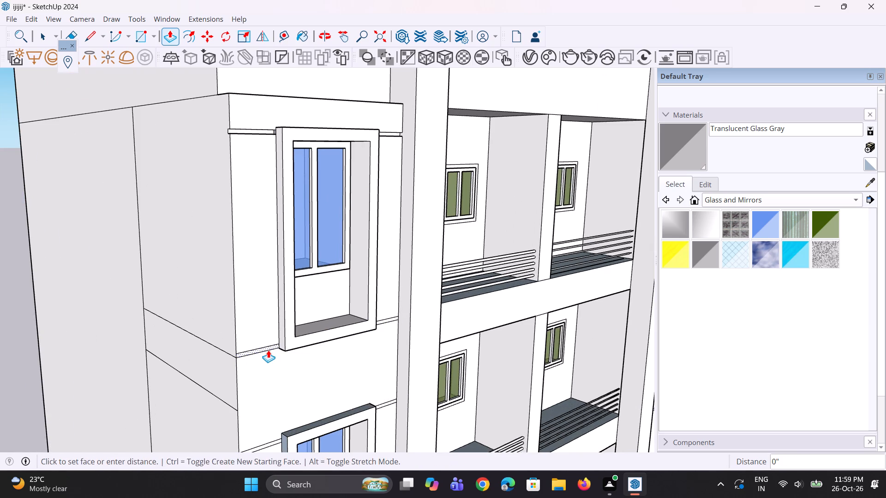
{"action": "scroll", "coordinate": [389, 332], "scroll_direction": "up", "scroll_amount": 2}
{"action": "double_click", "coordinate": [387, 320]}
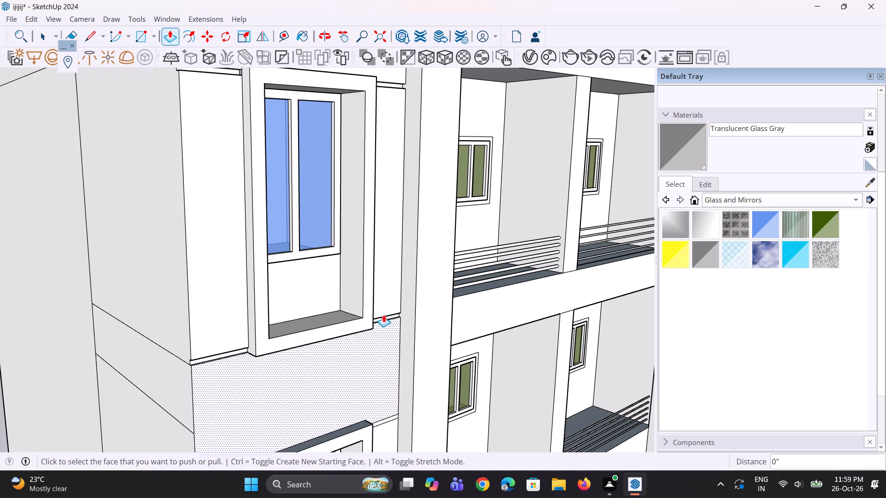
Apply the same 2 5/8" recess to the band segments at the top and base of the left bay's middle framed window.
{"action": "scroll", "coordinate": [341, 194], "scroll_direction": "down", "scroll_amount": 3}
{"action": "scroll", "coordinate": [298, 175], "scroll_direction": "down", "scroll_amount": 9}
{"action": "scroll", "coordinate": [272, 296], "scroll_direction": "up", "scroll_amount": 7}
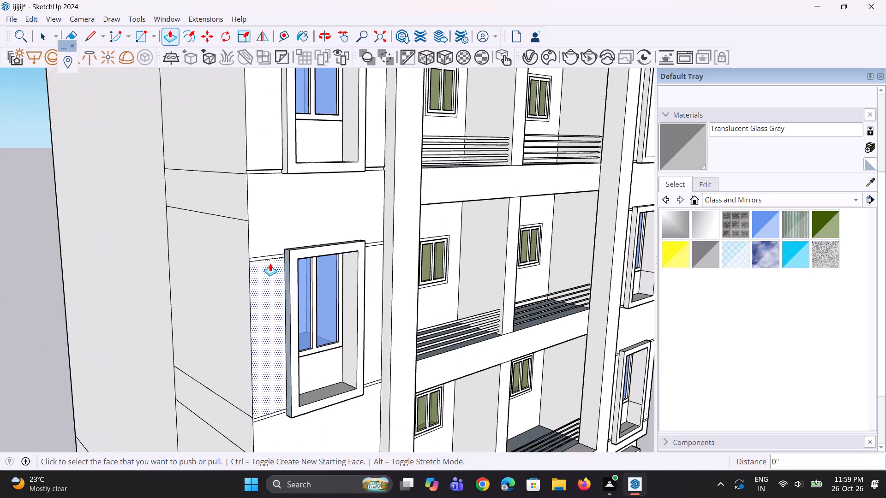
{"action": "scroll", "coordinate": [270, 263], "scroll_direction": "up", "scroll_amount": 4}
{"action": "double_click", "coordinate": [274, 255]}
{"action": "scroll", "coordinate": [395, 237], "scroll_direction": "up", "scroll_amount": 2}
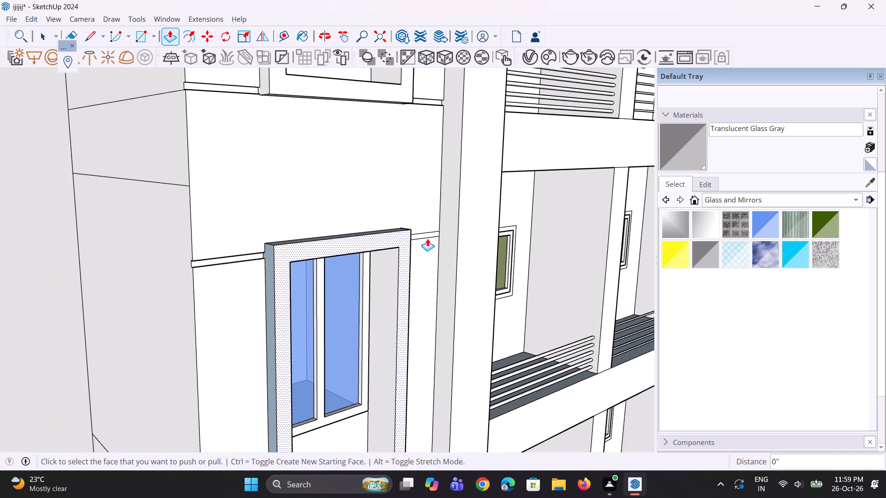
{"action": "double_click", "coordinate": [425, 236]}
{"action": "scroll", "coordinate": [371, 214], "scroll_direction": "down", "scroll_amount": 10}
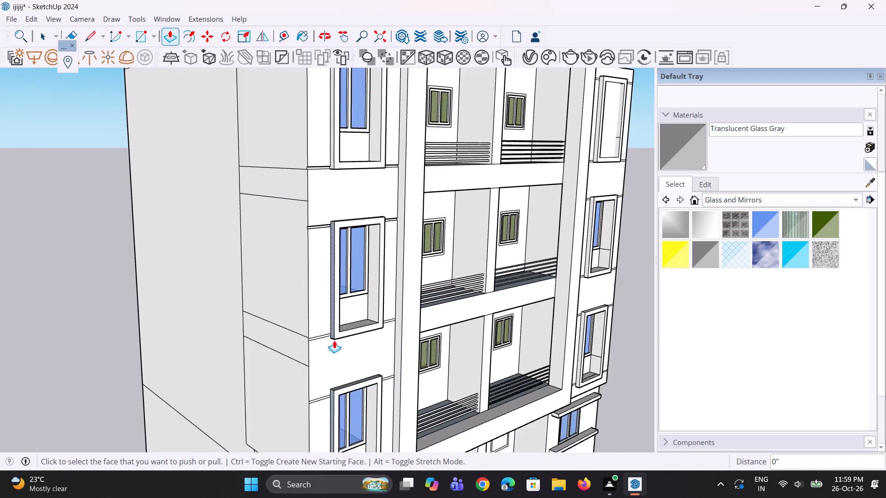
{"action": "scroll", "coordinate": [334, 342], "scroll_direction": "up", "scroll_amount": 11}
{"action": "double_click", "coordinate": [320, 321]}
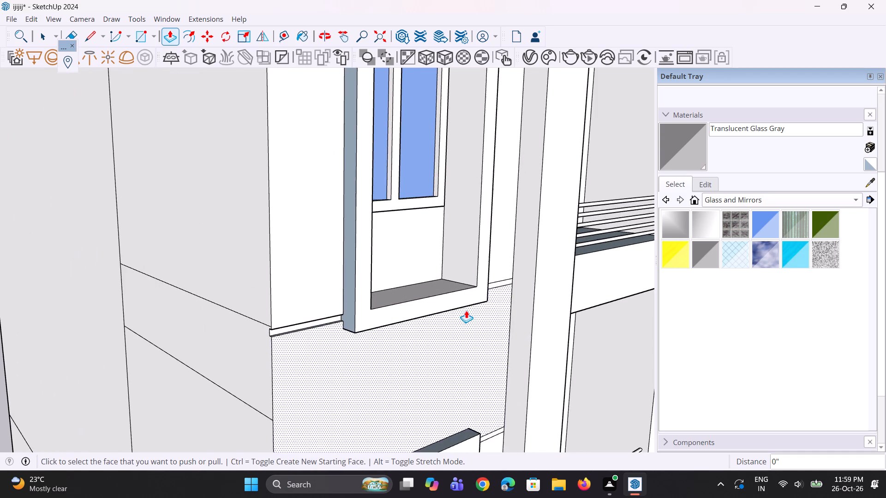
{"action": "scroll", "coordinate": [470, 305], "scroll_direction": "up", "scroll_amount": 2}
{"action": "double_click", "coordinate": [513, 280]}
Apply the same 2 5/8" recess to the band segments at the top and base of the left bay's lowest framed window.
{"action": "scroll", "coordinate": [348, 231], "scroll_direction": "down", "scroll_amount": 7}
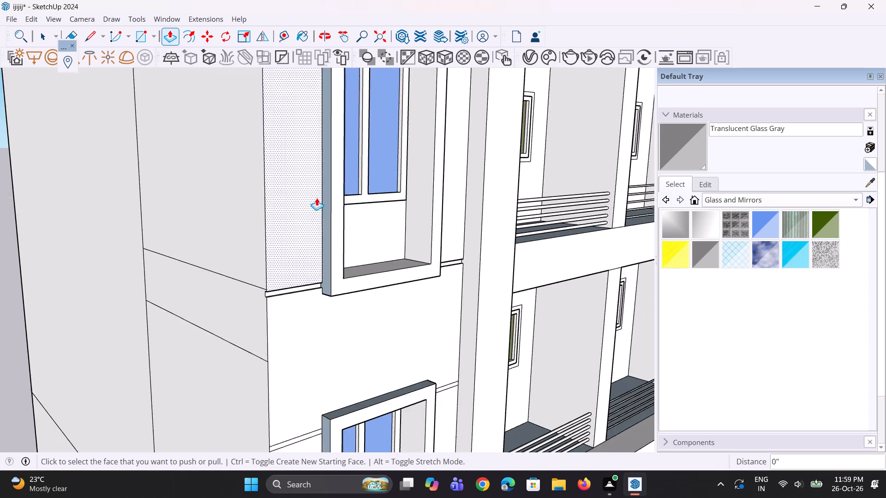
{"action": "scroll", "coordinate": [317, 198], "scroll_direction": "down", "scroll_amount": 3}
{"action": "scroll", "coordinate": [319, 316], "scroll_direction": "up", "scroll_amount": 6}
{"action": "double_click", "coordinate": [310, 365]}
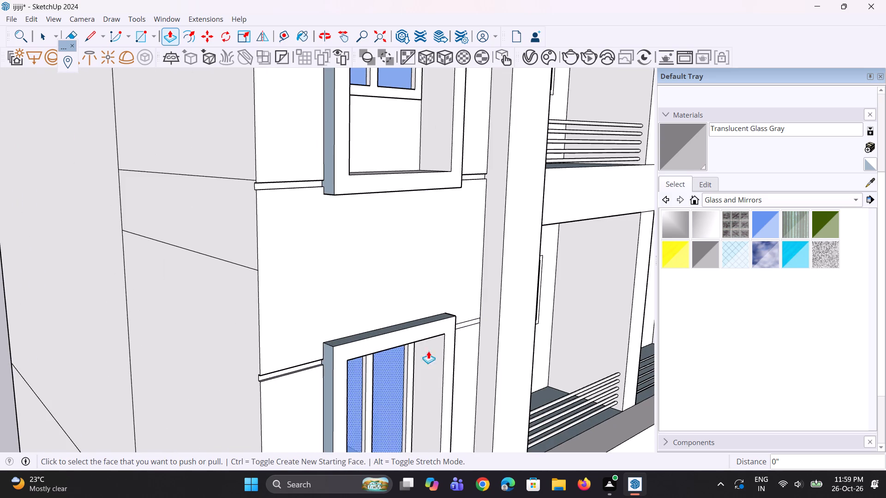
{"action": "scroll", "coordinate": [443, 344], "scroll_direction": "up", "scroll_amount": 3}
{"action": "double_click", "coordinate": [468, 322]}
{"action": "scroll", "coordinate": [369, 254], "scroll_direction": "down", "scroll_amount": 2}
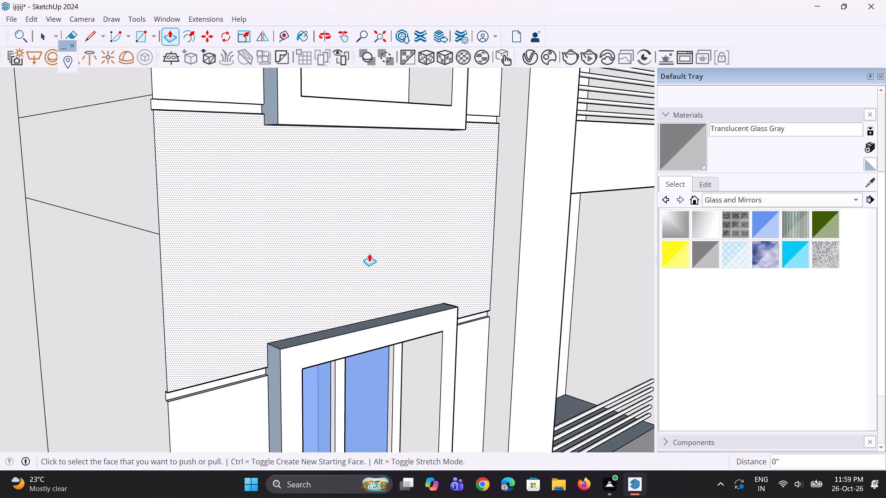
{"action": "scroll", "coordinate": [369, 254], "scroll_direction": "down", "scroll_amount": 10}
{"action": "scroll", "coordinate": [287, 239], "scroll_direction": "down", "scroll_amount": 5}
{"action": "scroll", "coordinate": [307, 362], "scroll_direction": "up", "scroll_amount": 12}
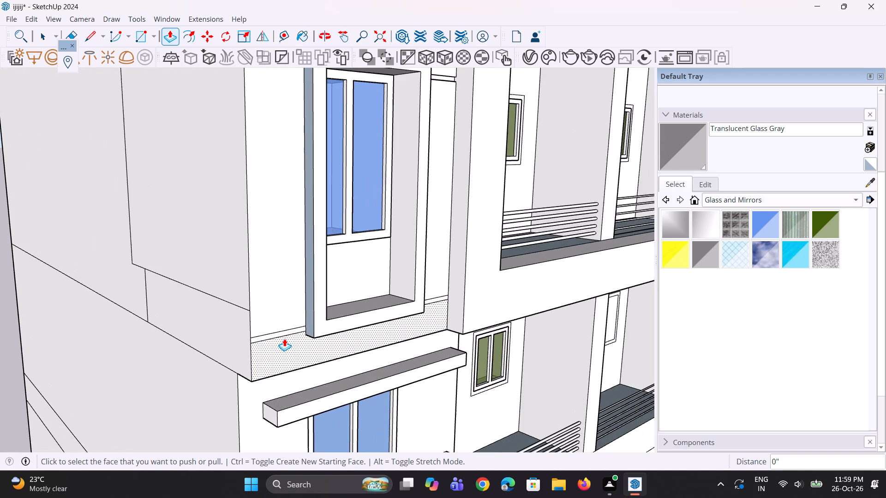
{"action": "double_click", "coordinate": [285, 334]}
{"action": "scroll", "coordinate": [470, 320], "scroll_direction": "up", "scroll_amount": 6}
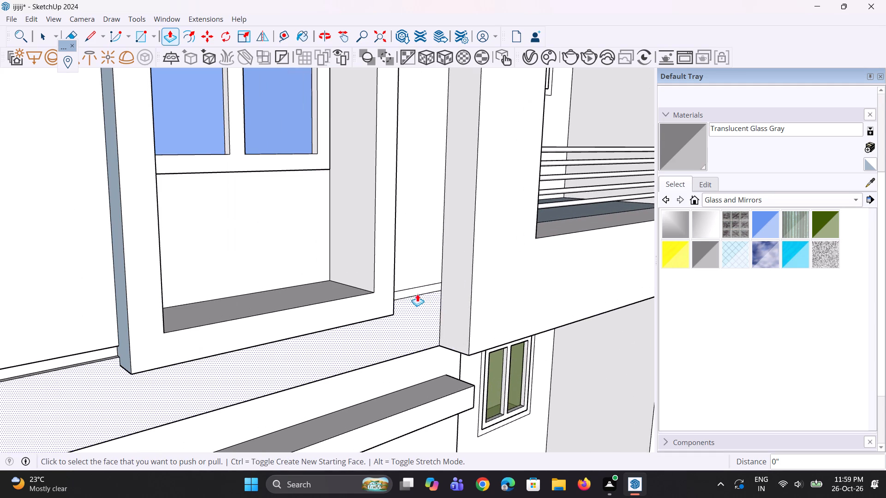
{"action": "double_click", "coordinate": [416, 291]}
On the right front bay, recess the lowest framed window's base band by 2 5/8", including both front segments and the side-face return.
{"action": "scroll", "coordinate": [412, 273], "scroll_direction": "down", "scroll_amount": 16}
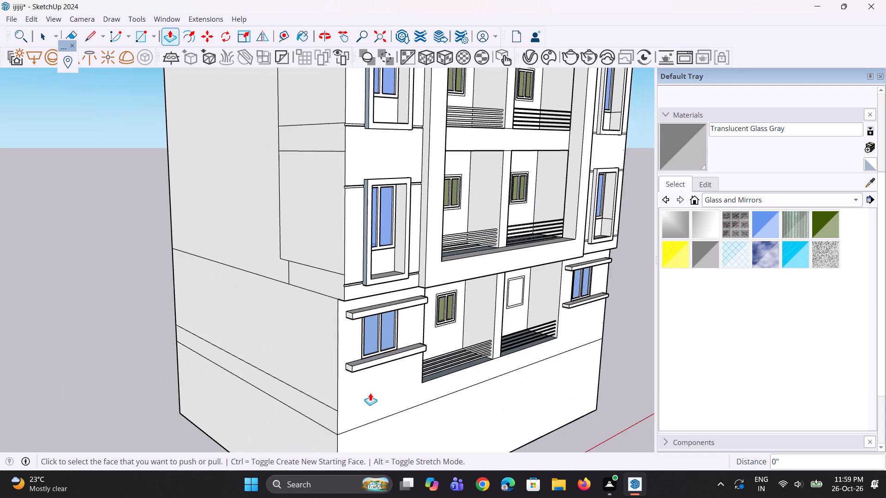
{"action": "scroll", "coordinate": [370, 394], "scroll_direction": "up", "scroll_amount": 4}
{"action": "scroll", "coordinate": [313, 360], "scroll_direction": "down", "scroll_amount": 18}
{"action": "middle_click_drag", "start_coordinate": [502, 338], "coordinate": [315, 330]}
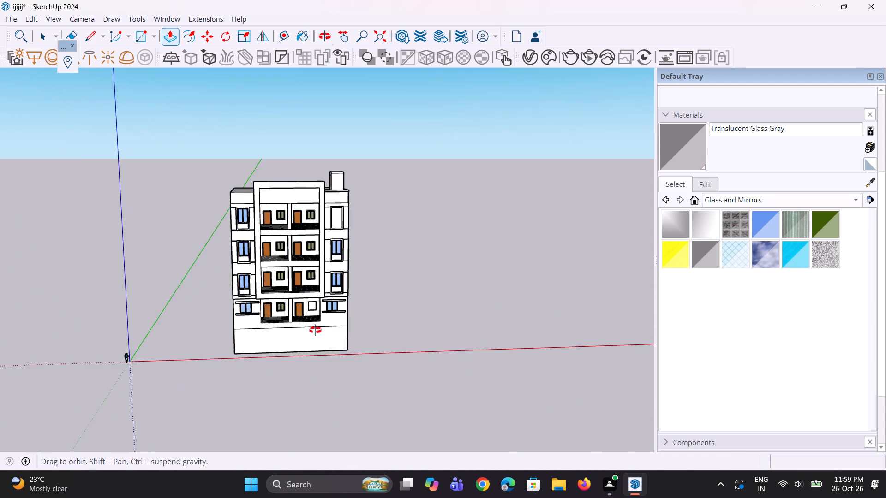
{"action": "middle_click_drag", "start_coordinate": [315, 330], "coordinate": [257, 308]}
{"action": "scroll", "coordinate": [262, 315], "scroll_direction": "up", "scroll_amount": 1}
{"action": "scroll", "coordinate": [362, 243], "scroll_direction": "up", "scroll_amount": 12}
{"action": "scroll", "coordinate": [359, 332], "scroll_direction": "up", "scroll_amount": 5}
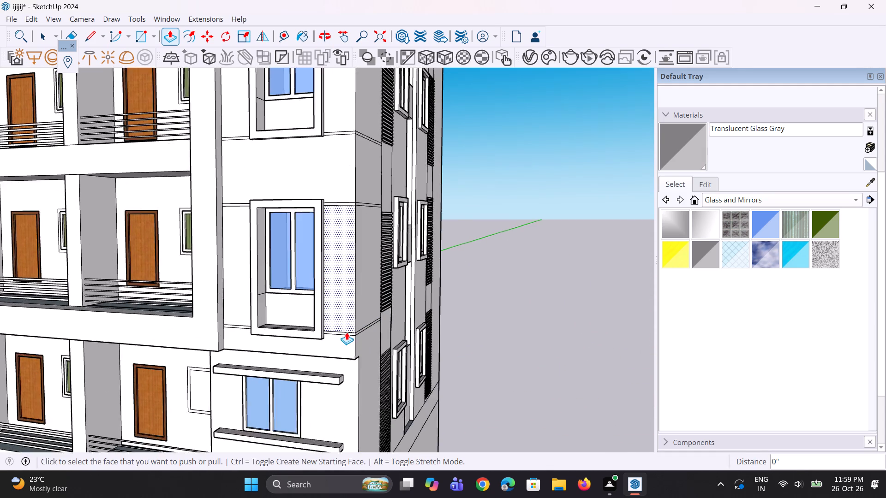
{"action": "scroll", "coordinate": [347, 332], "scroll_direction": "up", "scroll_amount": 2}
{"action": "double_click", "coordinate": [345, 334]}
{"action": "scroll", "coordinate": [374, 336], "scroll_direction": "up", "scroll_amount": 3}
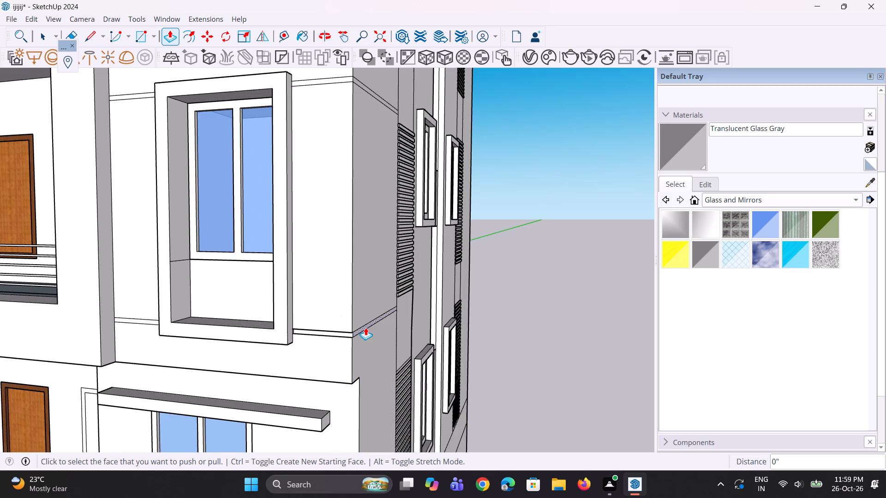
{"action": "double_click", "coordinate": [365, 327]}
{"action": "scroll", "coordinate": [198, 345], "scroll_direction": "up", "scroll_amount": 2}
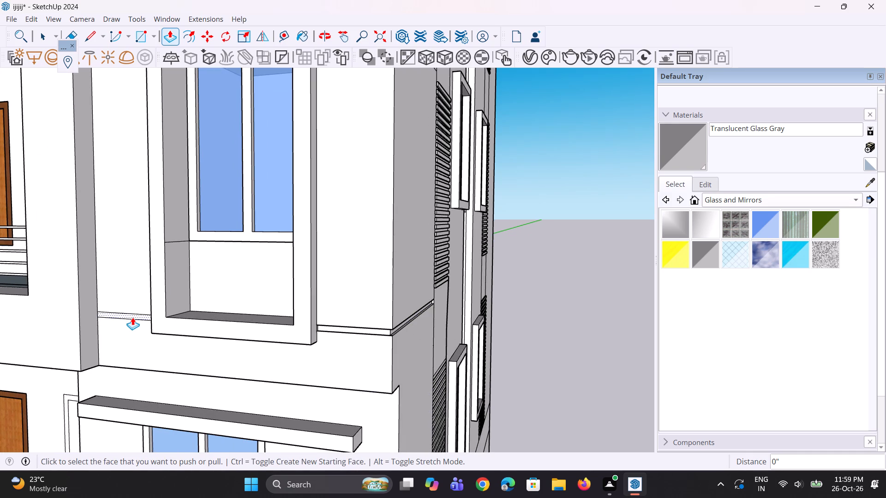
{"action": "double_click", "coordinate": [132, 317]}
Recess the band at the top of the right bay's lowest framed window by 2 5/8", on both front segments and the side face.
{"action": "scroll", "coordinate": [178, 358], "scroll_direction": "down", "scroll_amount": 16}
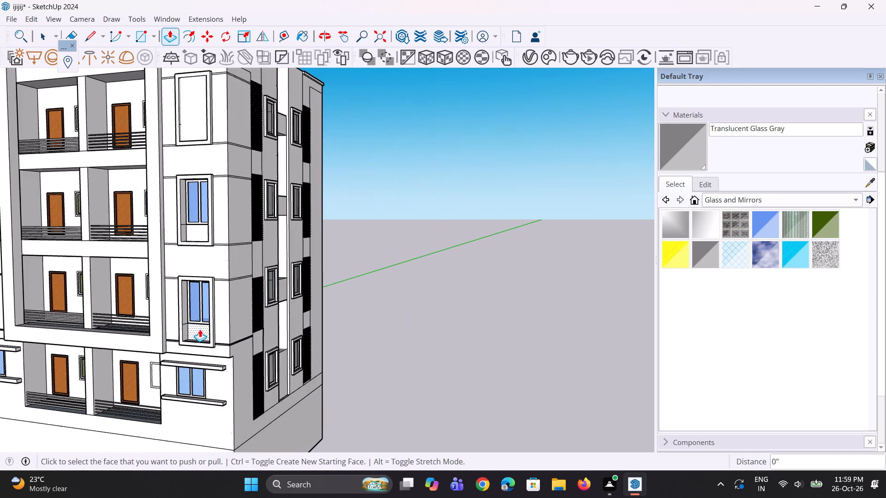
{"action": "scroll", "coordinate": [218, 271], "scroll_direction": "up", "scroll_amount": 5}
{"action": "scroll", "coordinate": [151, 279], "scroll_direction": "up", "scroll_amount": 12}
{"action": "double_click", "coordinate": [141, 287]}
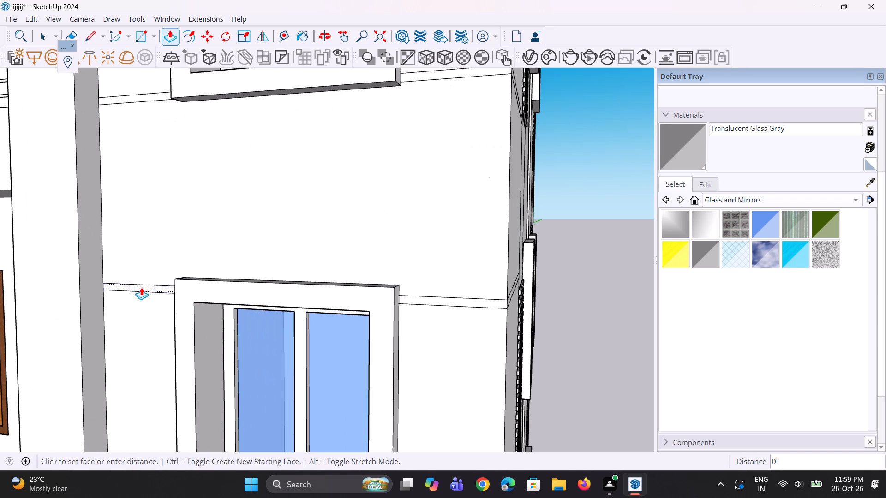
{"action": "double_click", "coordinate": [412, 302]}
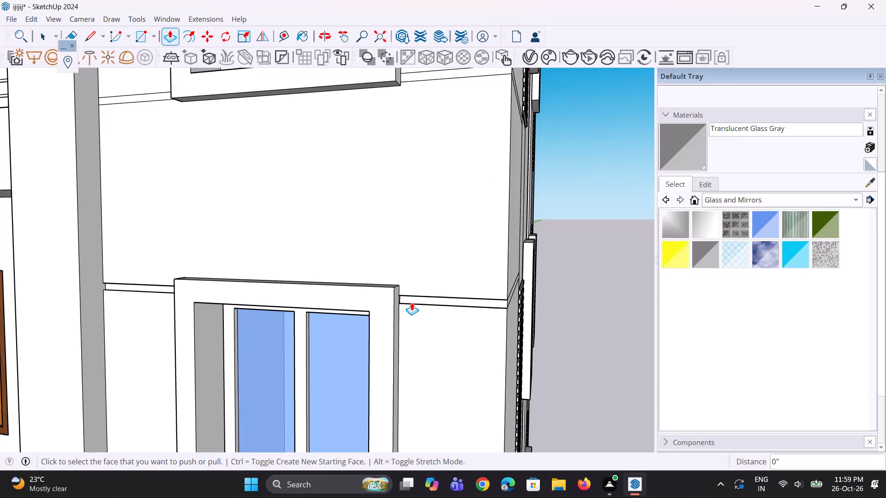
{"action": "middle_click_drag", "start_coordinate": [534, 323], "coordinate": [473, 320]}
{"action": "double_click", "coordinate": [398, 297]}
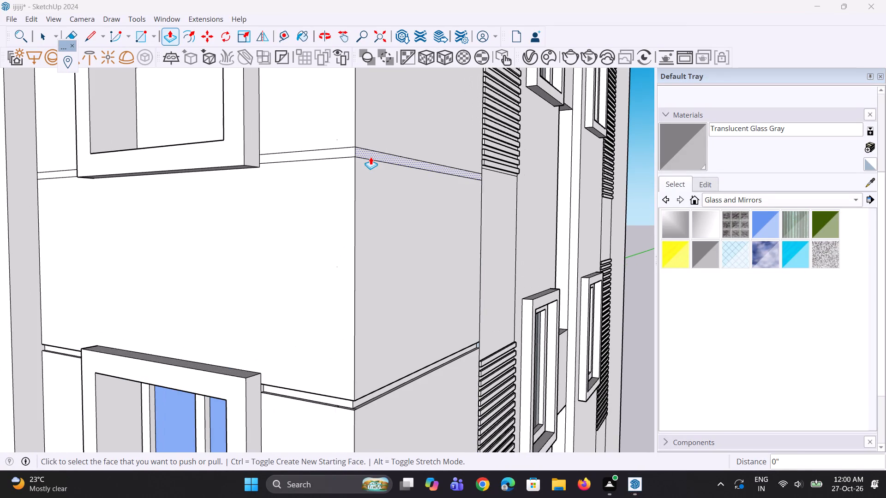
Recess the band at the base of the right bay's middle window by 2 5/8", on the side face and both front segments.
{"action": "left_click", "coordinate": [371, 157]}
{"action": "double_click", "coordinate": [341, 151]}
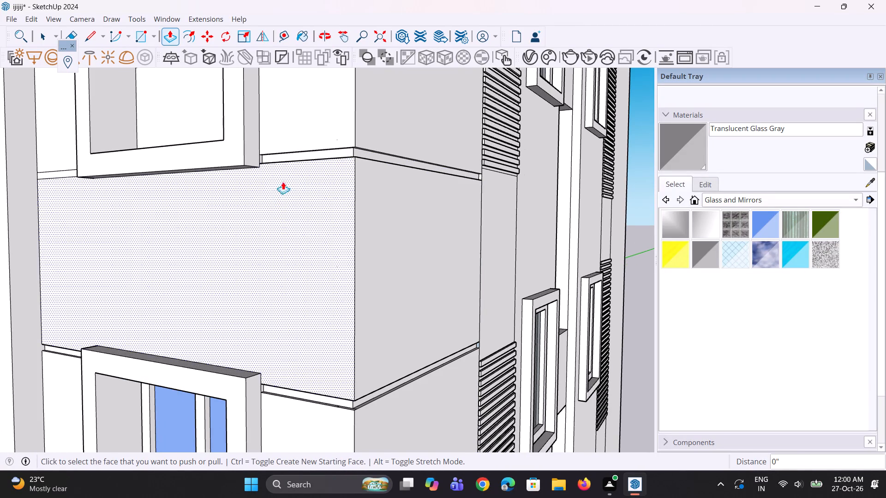
{"action": "scroll", "coordinate": [277, 222], "scroll_direction": "down", "scroll_amount": 5}
{"action": "scroll", "coordinate": [144, 191], "scroll_direction": "up", "scroll_amount": 3}
{"action": "left_click", "coordinate": [119, 192]}
{"action": "left_click_drag", "start_coordinate": [119, 192], "coordinate": [123, 197]}
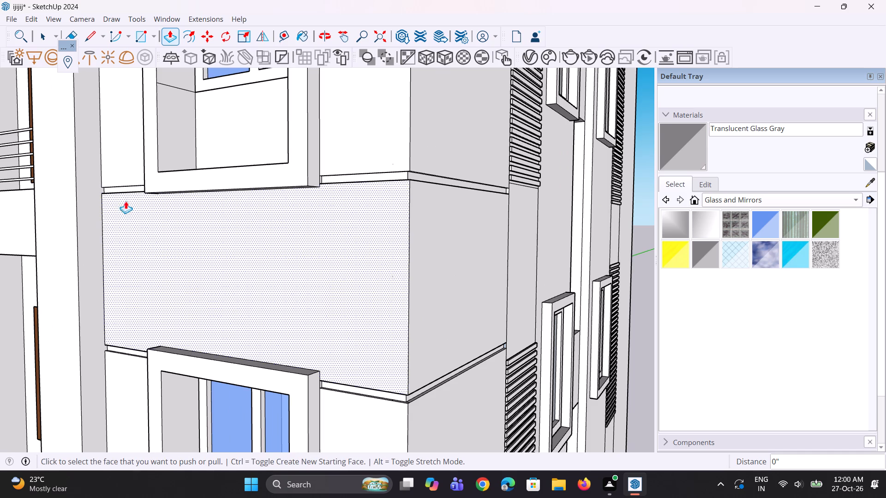
Recess the band at the top of the right bay's middle window by 2 5/8", on both front segments and the side face.
{"action": "scroll", "coordinate": [238, 311], "scroll_direction": "down", "scroll_amount": 17}
{"action": "scroll", "coordinate": [266, 200], "scroll_direction": "up", "scroll_amount": 6}
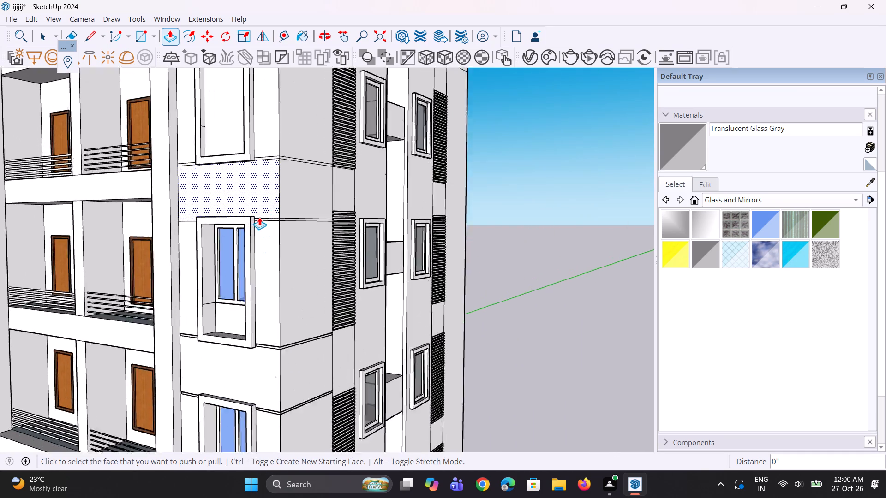
{"action": "scroll", "coordinate": [259, 217], "scroll_direction": "up", "scroll_amount": 6}
{"action": "double_click", "coordinate": [269, 220]}
{"action": "double_click", "coordinate": [305, 220]}
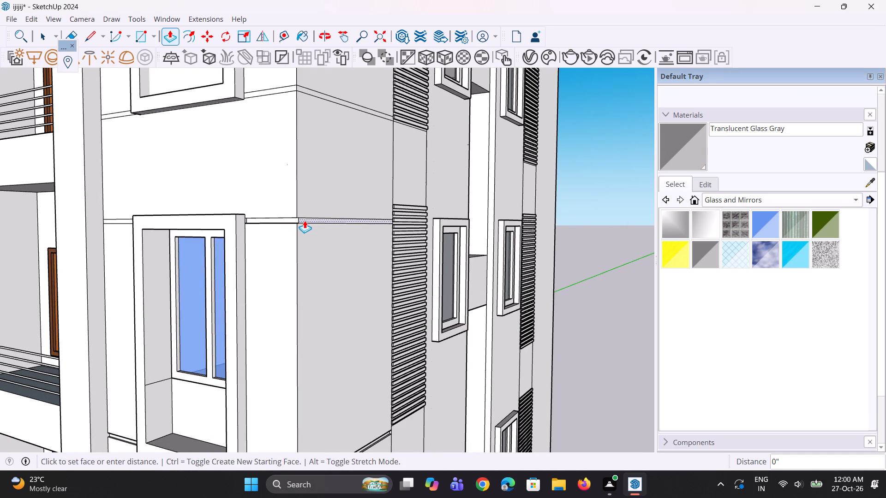
{"action": "scroll", "coordinate": [137, 224], "scroll_direction": "up", "scroll_amount": 2}
{"action": "double_click", "coordinate": [128, 222]}
Recess the band at the base of the right bay's uppermost window by 2 5/8", on both front segments and the side face.
{"action": "scroll", "coordinate": [211, 311], "scroll_direction": "down", "scroll_amount": 4}
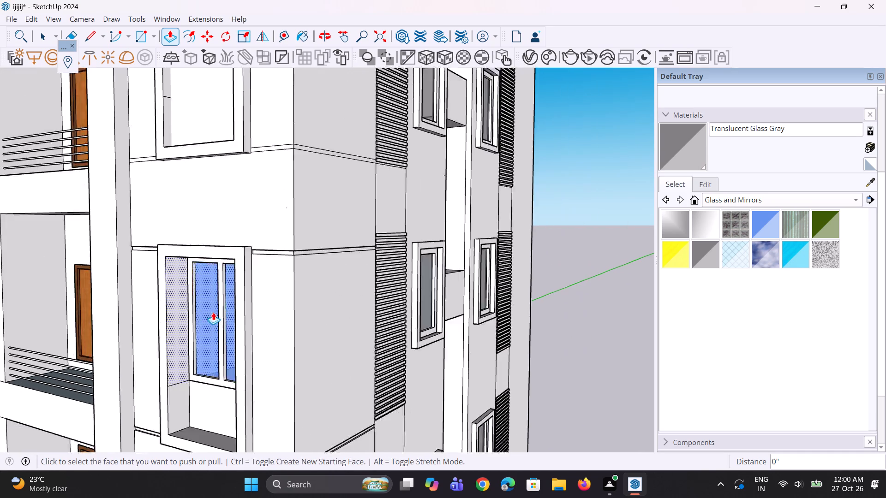
{"action": "scroll", "coordinate": [213, 312], "scroll_direction": "down", "scroll_amount": 7}
{"action": "scroll", "coordinate": [253, 249], "scroll_direction": "up", "scroll_amount": 11}
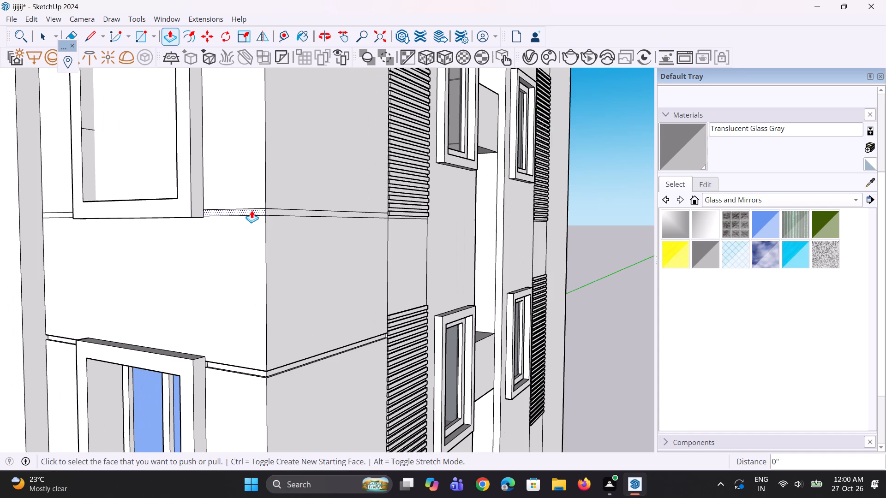
{"action": "double_click", "coordinate": [252, 210]}
{"action": "double_click", "coordinate": [290, 212]}
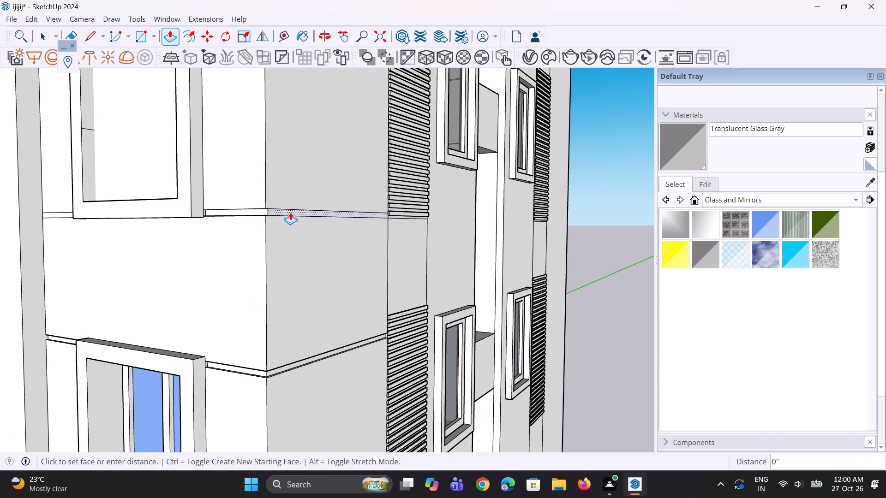
{"action": "scroll", "coordinate": [117, 208], "scroll_direction": "up", "scroll_amount": 2}
{"action": "double_click", "coordinate": [52, 214]}
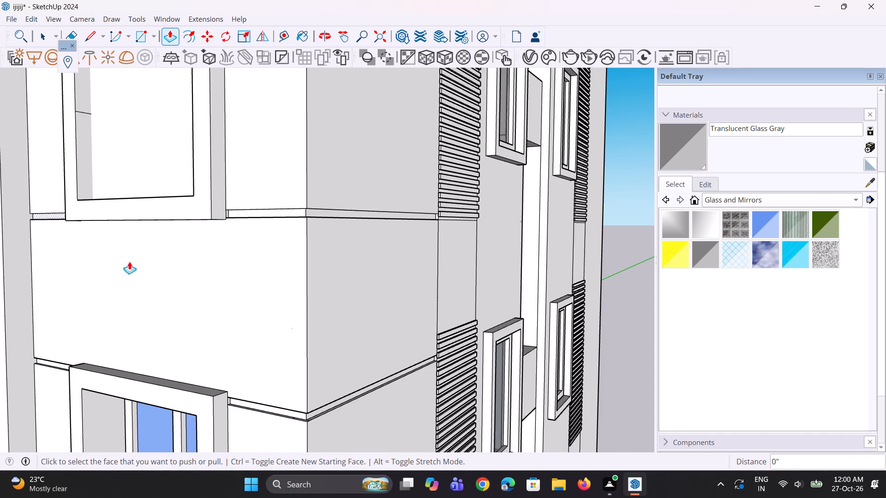
Recess the band at the top of the right bay's uppermost window by 2 5/8", on both front segments and the side face.
{"action": "scroll", "coordinate": [166, 302], "scroll_direction": "down", "scroll_amount": 18}
{"action": "scroll", "coordinate": [177, 210], "scroll_direction": "up", "scroll_amount": 8}
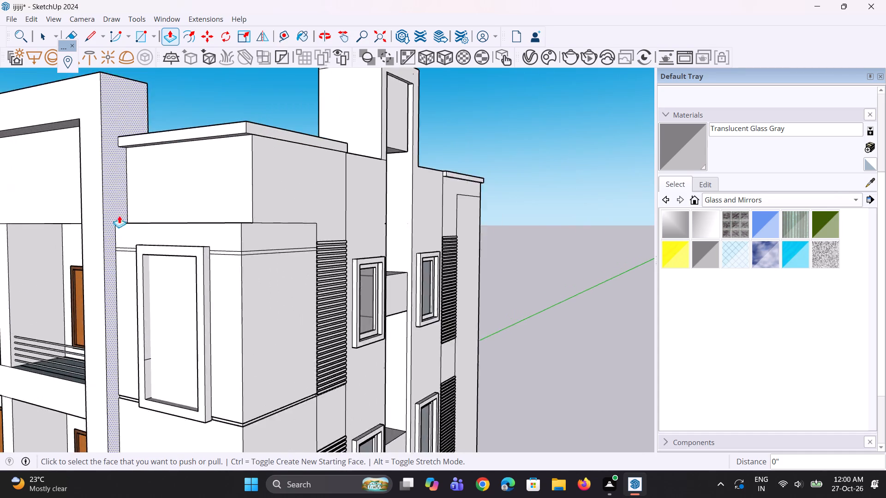
{"action": "scroll", "coordinate": [119, 215], "scroll_direction": "up", "scroll_amount": 5}
{"action": "scroll", "coordinate": [134, 263], "scroll_direction": "up", "scroll_amount": 3}
{"action": "double_click", "coordinate": [135, 264]}
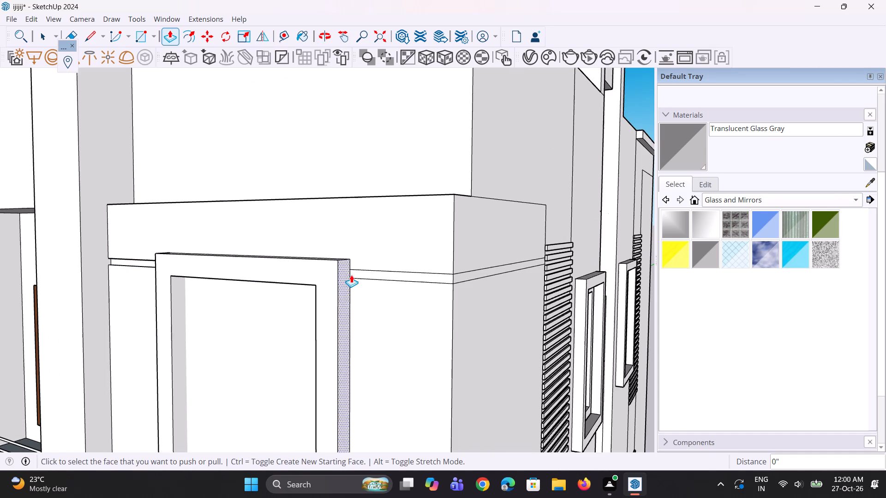
{"action": "double_click", "coordinate": [373, 279]}
{"action": "double_click", "coordinate": [472, 278]}
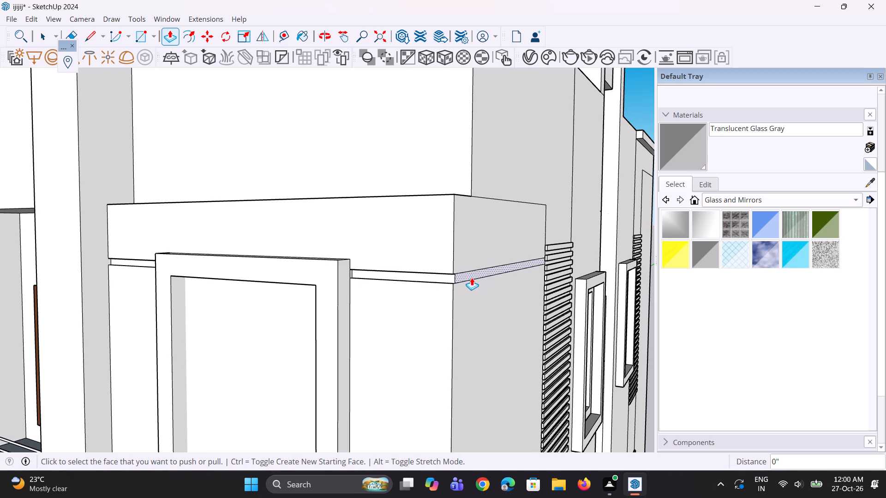
Examine the building's right side and roof from above to review the recessed bands around the front bay.
{"action": "scroll", "coordinate": [353, 289], "scroll_direction": "down", "scroll_amount": 12}
{"action": "scroll", "coordinate": [455, 277], "scroll_direction": "up", "scroll_amount": 1}
{"action": "middle_click_drag", "start_coordinate": [455, 277], "coordinate": [347, 270]}
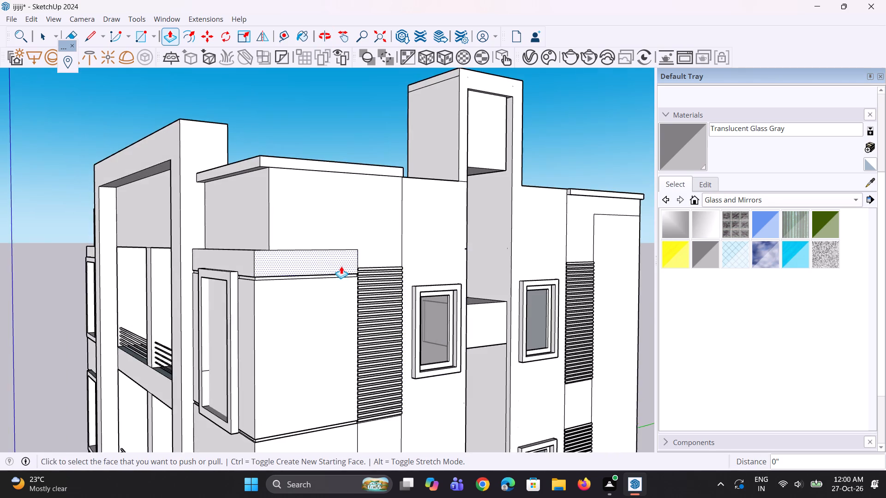
{"action": "scroll", "coordinate": [341, 266], "scroll_direction": "down", "scroll_amount": 6}
{"action": "middle_click_drag", "start_coordinate": [339, 273], "coordinate": [335, 292]}
{"action": "scroll", "coordinate": [341, 272], "scroll_direction": "down", "scroll_amount": 5}
{"action": "middle_click_drag", "start_coordinate": [347, 286], "coordinate": [351, 316]}
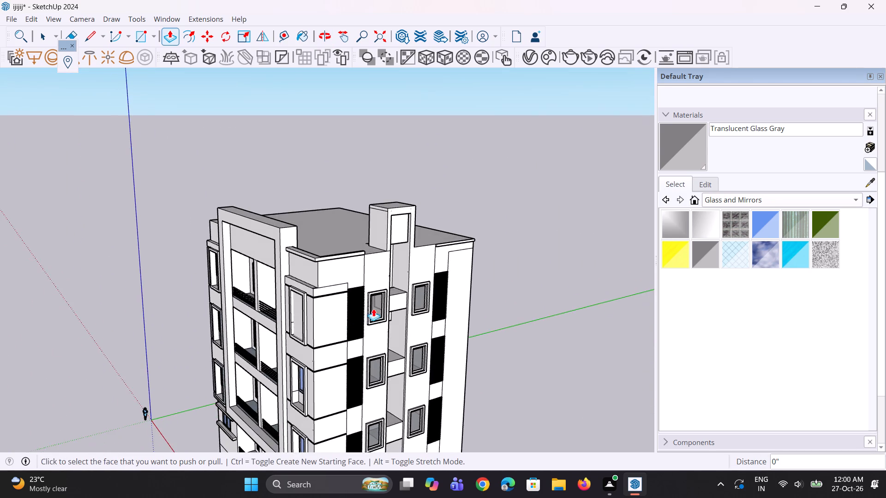
{"action": "scroll", "coordinate": [373, 308], "scroll_direction": "up", "scroll_amount": 4}
{"action": "key", "text": "space"}
{"action": "key", "text": "space"}
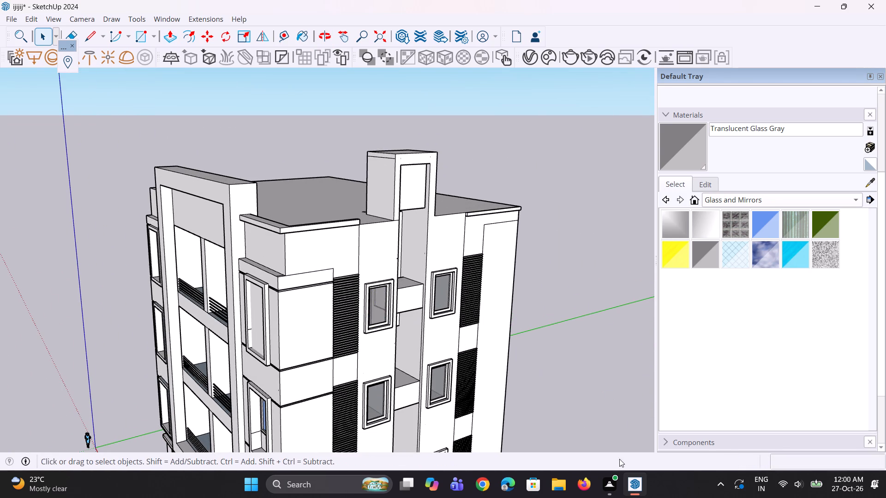
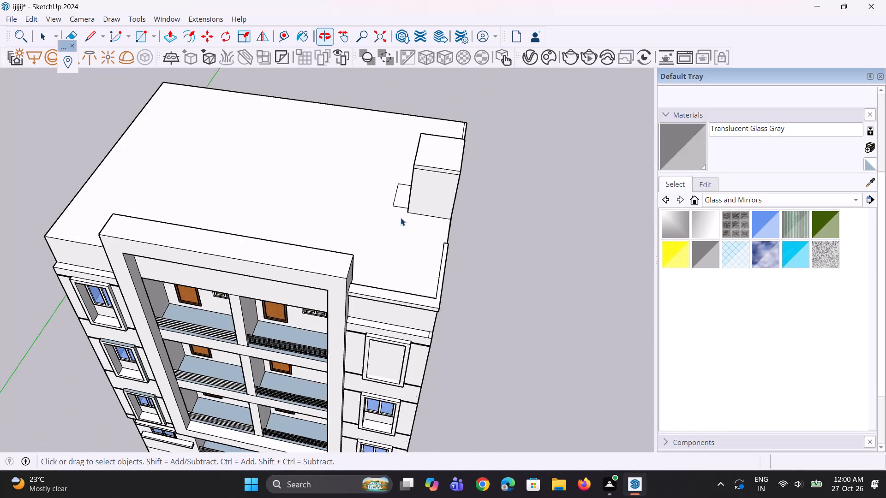
Erase the leftover small rectangular outline beside the rooftop block.
{"action": "key", "text": "e"}
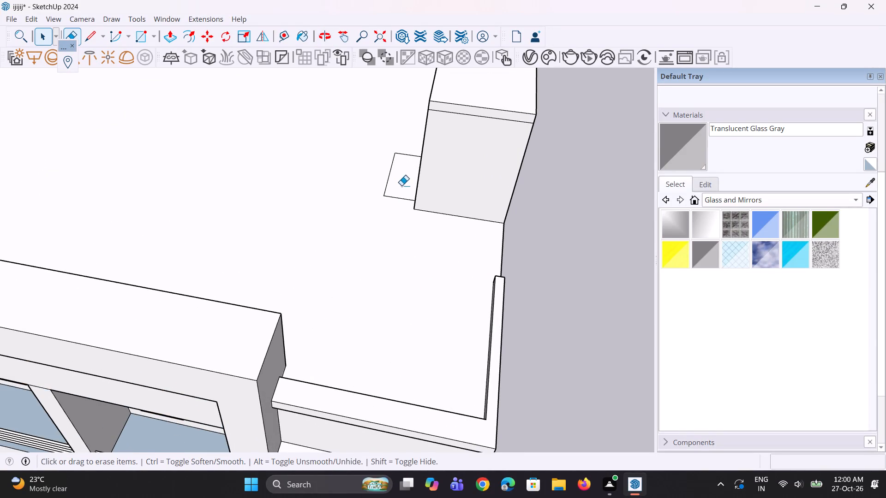
{"action": "left_click_drag", "start_coordinate": [395, 160], "coordinate": [394, 200]}
{"action": "left_click_drag", "start_coordinate": [400, 149], "coordinate": [404, 161]}
{"action": "scroll", "coordinate": [357, 214], "scroll_direction": "down", "scroll_amount": 5}
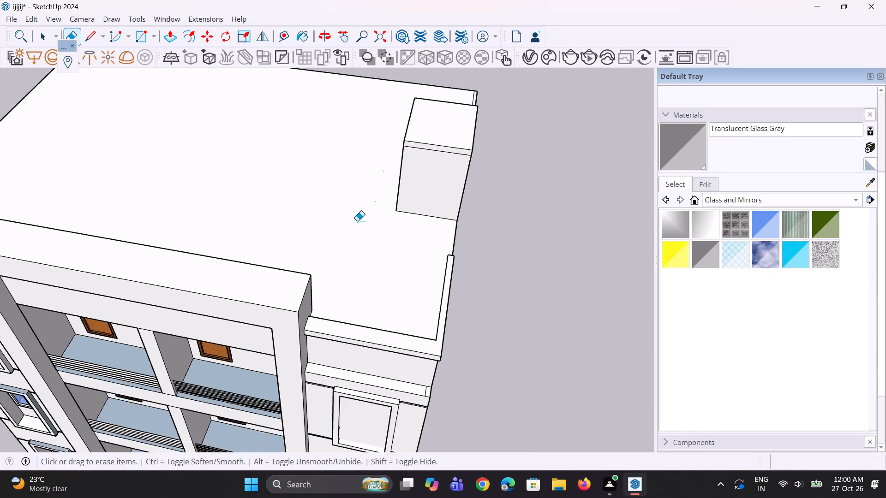
Examine the roof edge, parapets and upper front facade of the building.
{"action": "scroll", "coordinate": [356, 225], "scroll_direction": "up", "scroll_amount": 1}
{"action": "middle_click_drag", "start_coordinate": [356, 225], "coordinate": [366, 147]}
{"action": "scroll", "coordinate": [315, 173], "scroll_direction": "down", "scroll_amount": 5}
{"action": "middle_click_drag", "start_coordinate": [316, 221], "coordinate": [313, 170]}
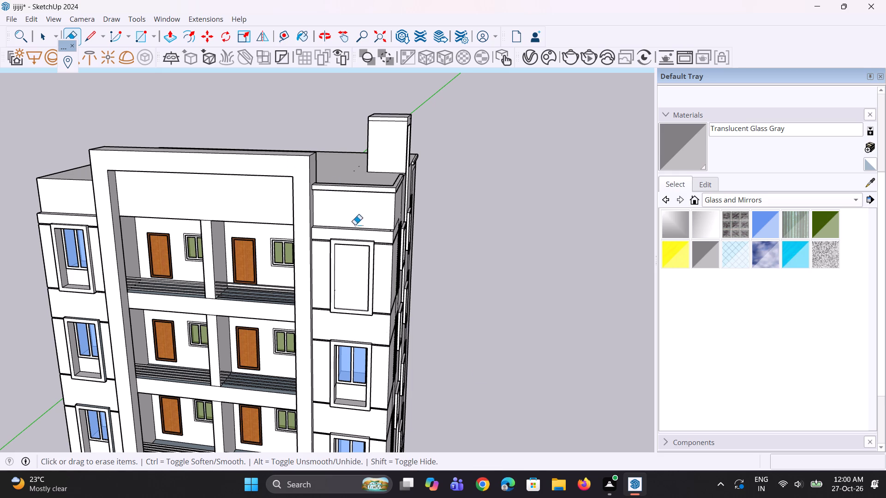
{"action": "scroll", "coordinate": [379, 178], "scroll_direction": "down", "scroll_amount": 7}
{"action": "scroll", "coordinate": [332, 148], "scroll_direction": "up", "scroll_amount": 1}
{"action": "middle_click_drag", "start_coordinate": [344, 159], "coordinate": [344, 196]}
{"action": "scroll", "coordinate": [306, 215], "scroll_direction": "up", "scroll_amount": 3}
{"action": "scroll", "coordinate": [178, 172], "scroll_direction": "up", "scroll_amount": 2}
{"action": "middle_click_drag", "start_coordinate": [178, 172], "coordinate": [181, 170]}
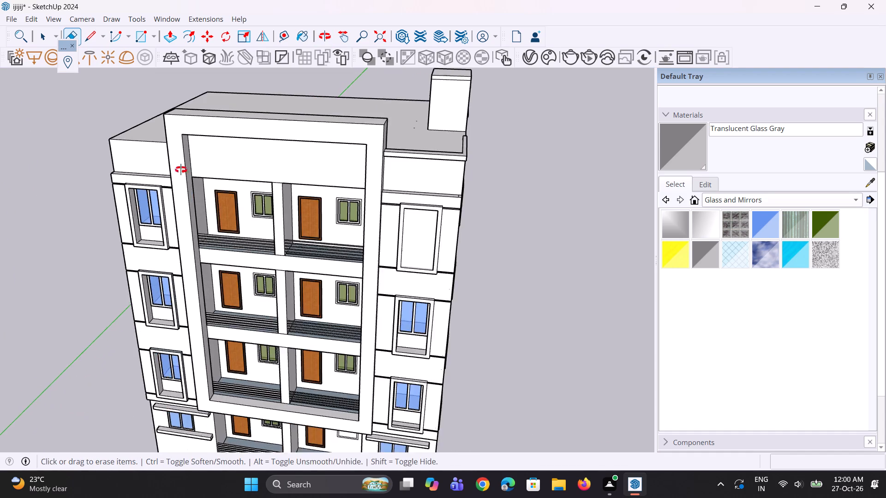
Copy the top edge of the left bay's front parapet a short distance down its face to mark a thin strip.
{"action": "middle_click_drag", "start_coordinate": [181, 170], "coordinate": [341, 114]}
{"action": "scroll", "coordinate": [174, 151], "scroll_direction": "up", "scroll_amount": 1}
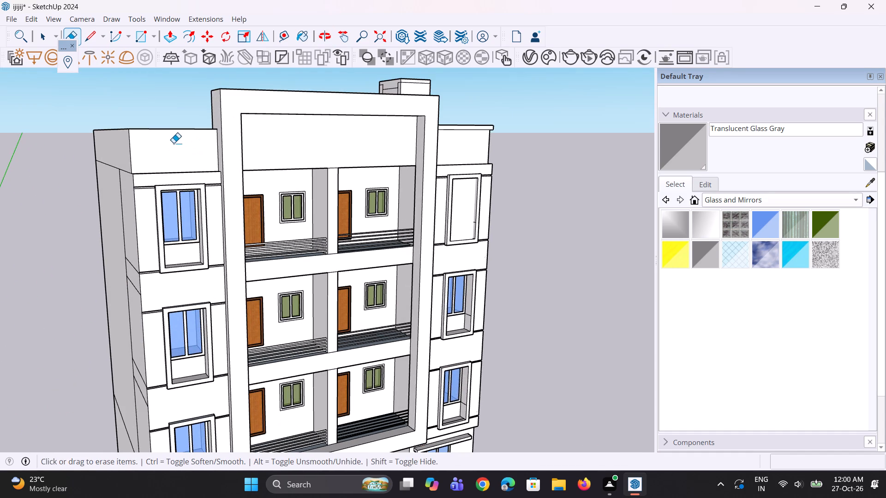
{"action": "key", "text": "space"}
{"action": "key", "text": "space"}
{"action": "left_click", "coordinate": [170, 129]}
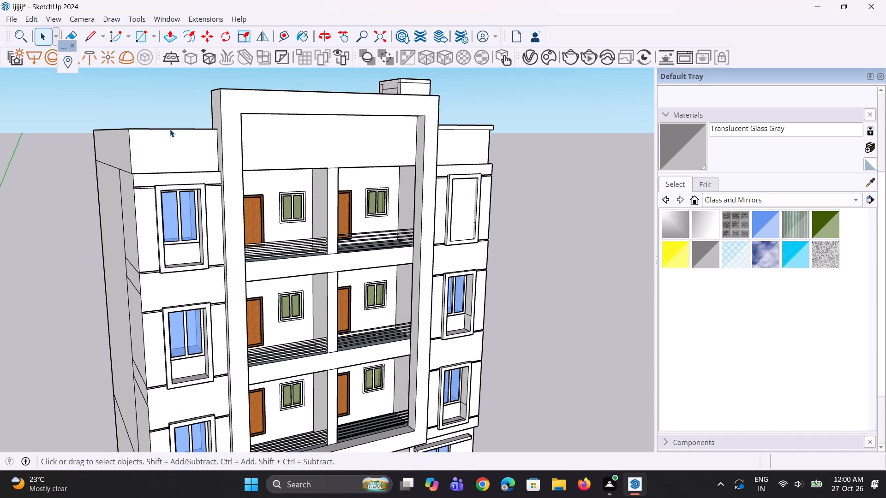
{"action": "middle_click_drag", "start_coordinate": [83, 147], "coordinate": [159, 200]}
{"action": "scroll", "coordinate": [161, 199], "scroll_direction": "up", "scroll_amount": 6}
{"action": "key", "text": "m"}
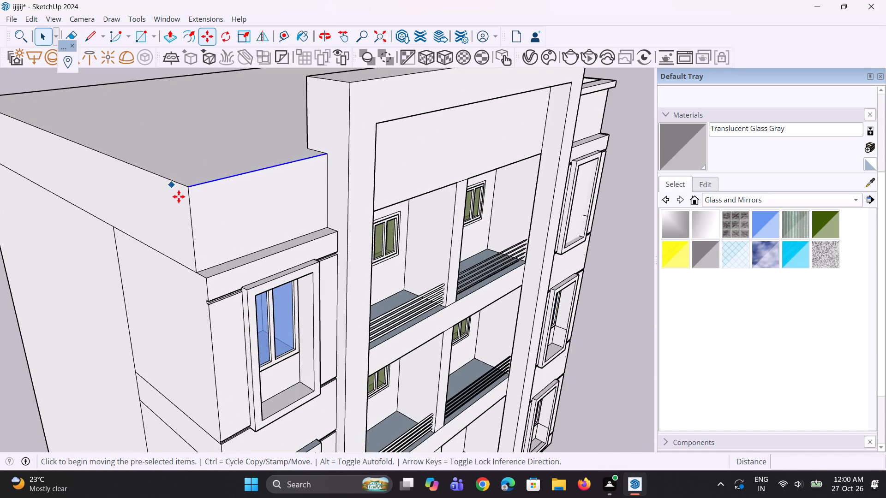
{"action": "scroll", "coordinate": [187, 211], "scroll_direction": "up", "scroll_amount": 4}
{"action": "left_click", "coordinate": [188, 179]}
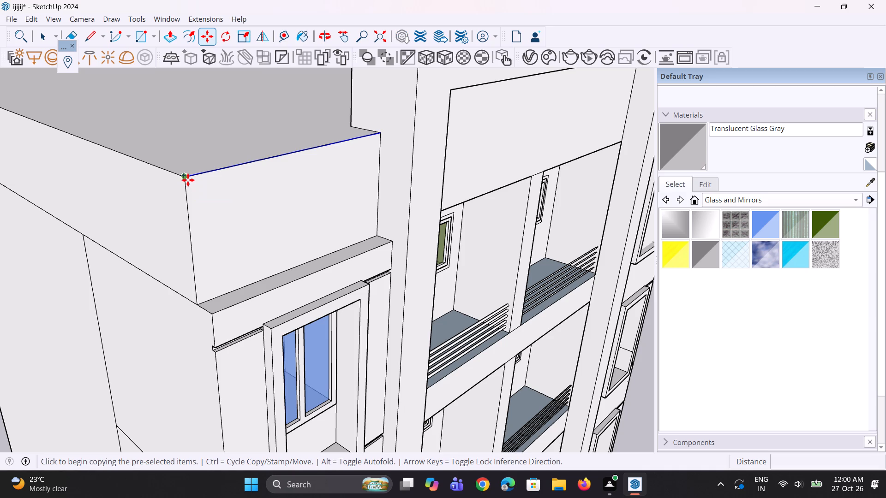
{"action": "left_click", "coordinate": [191, 192]}
Pull the strip along the left bay's front parapet outward about 4 3/8" as a new ledge, plus a further 1 5/8".
{"action": "scroll", "coordinate": [306, 145], "scroll_direction": "up", "scroll_amount": 2}
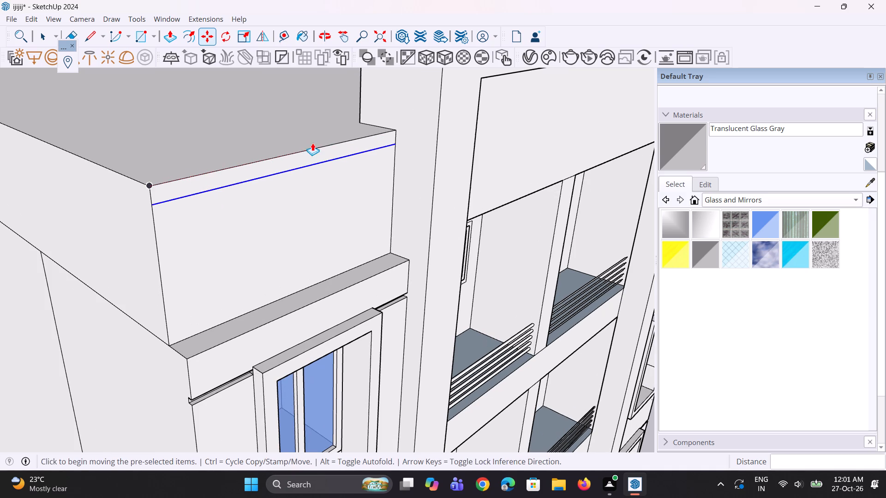
{"action": "key", "text": "p"}
{"action": "left_click", "coordinate": [300, 153]}
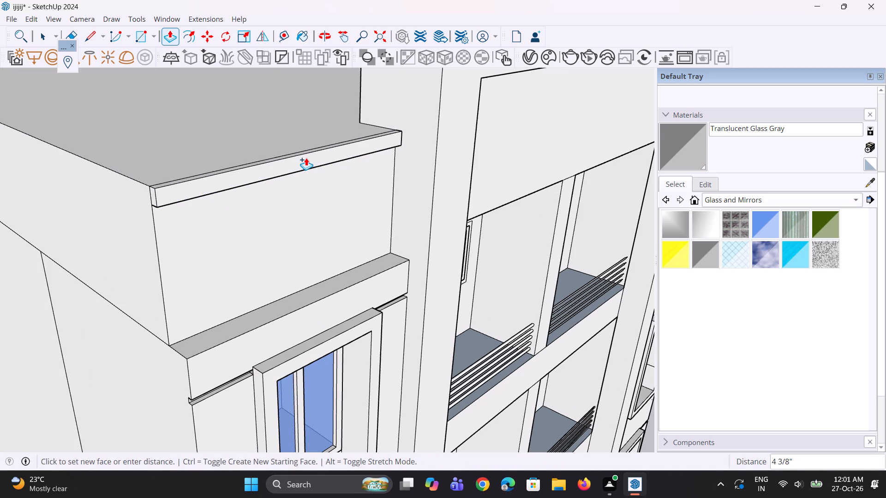
{"action": "left_click", "coordinate": [306, 158]}
{"action": "scroll", "coordinate": [264, 180], "scroll_direction": "up", "scroll_amount": 2}
{"action": "left_click", "coordinate": [239, 176]}
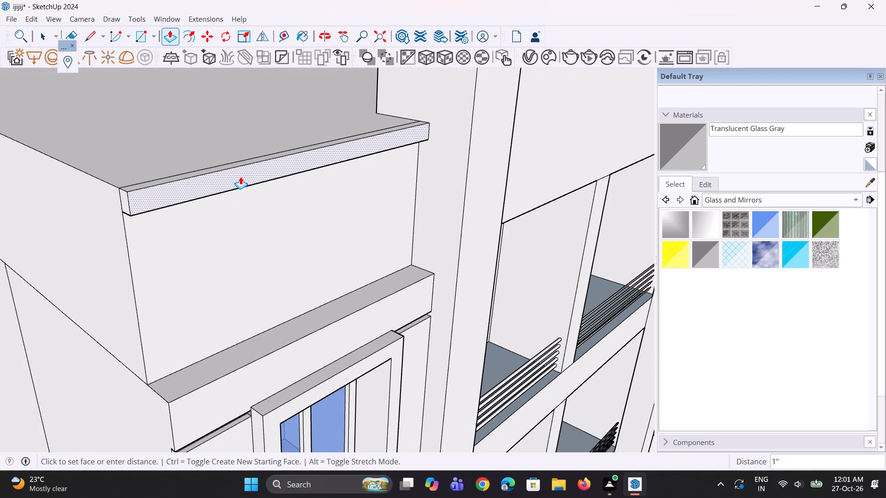
{"action": "left_click", "coordinate": [241, 177]}
Wrap the parapet ledge around the left bay's outer corner, extending it 6' 1 3/4" back along the side wall.
{"action": "middle_click_drag", "start_coordinate": [194, 178], "coordinate": [260, 168]}
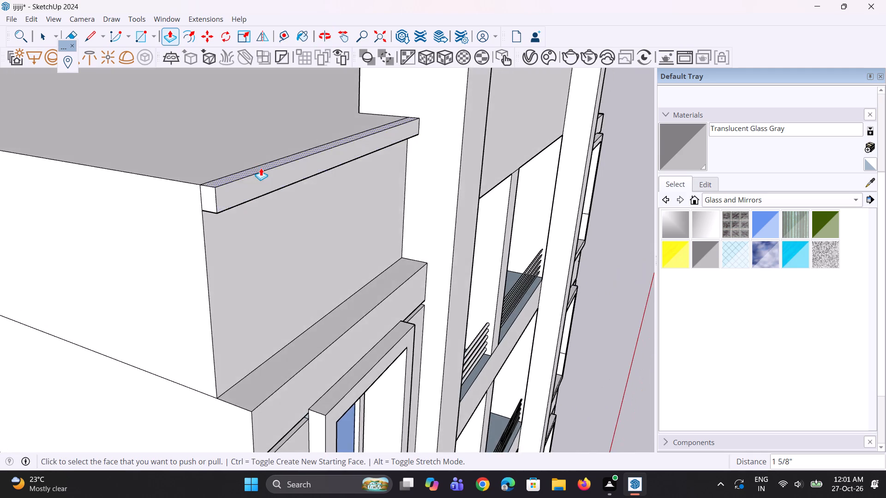
{"action": "scroll", "coordinate": [260, 168], "scroll_direction": "up", "scroll_amount": 2}
{"action": "left_click", "coordinate": [203, 197]}
{"action": "left_click", "coordinate": [193, 207]}
{"action": "scroll", "coordinate": [183, 213], "scroll_direction": "up", "scroll_amount": 1}
{"action": "middle_click_drag", "start_coordinate": [183, 213], "coordinate": [263, 233]}
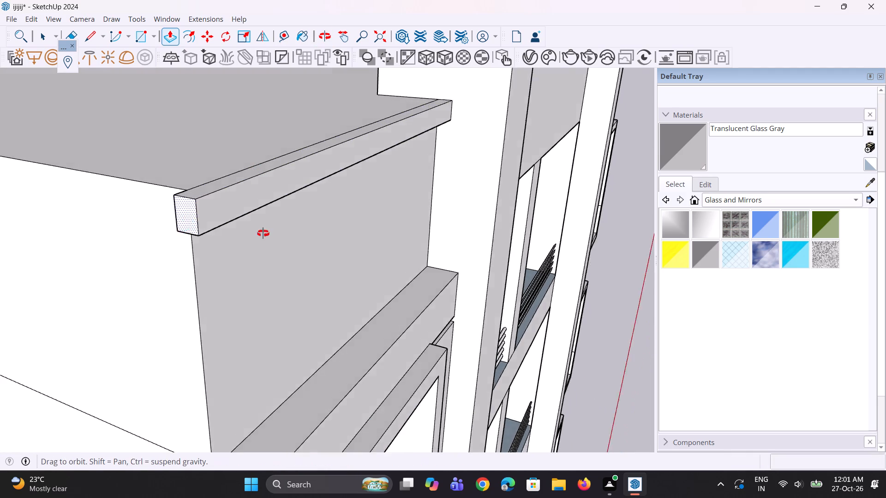
{"action": "middle_click_drag", "start_coordinate": [263, 233], "coordinate": [508, 169]}
{"action": "left_click", "coordinate": [429, 184]}
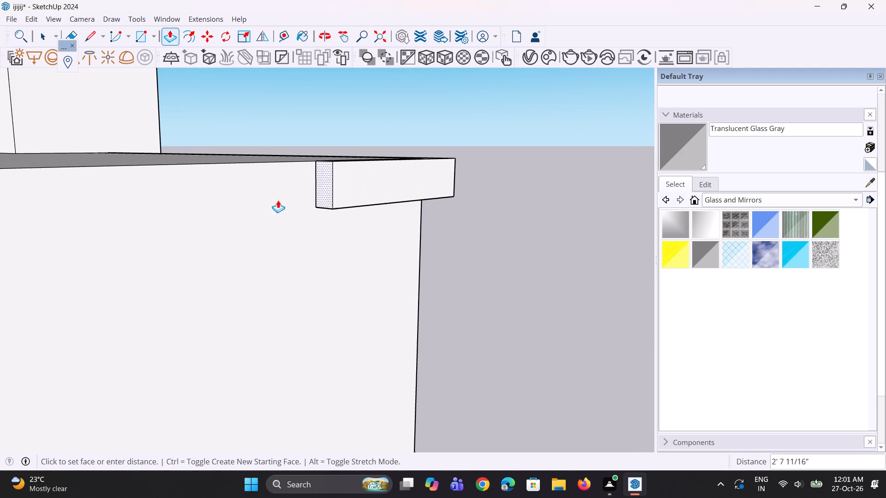
{"action": "left_click", "coordinate": [90, 204]}
Examine the parapet ledge's corner and the upper front facade around the central frame.
{"action": "scroll", "coordinate": [233, 172], "scroll_direction": "down", "scroll_amount": 5}
{"action": "middle_click_drag", "start_coordinate": [242, 186], "coordinate": [0, 252]}
{"action": "scroll", "coordinate": [0, 247], "scroll_direction": "up", "scroll_amount": 1}
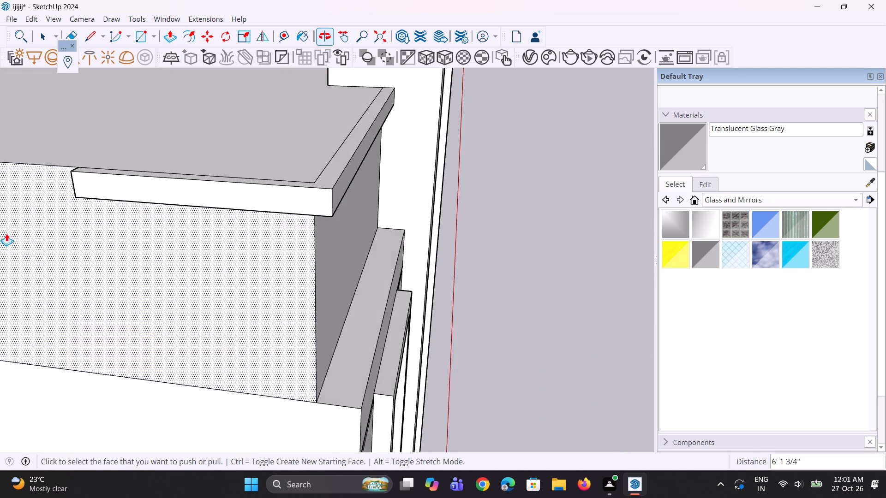
{"action": "scroll", "coordinate": [19, 220], "scroll_direction": "down", "scroll_amount": 6}
{"action": "scroll", "coordinate": [267, 220], "scroll_direction": "up", "scroll_amount": 1}
{"action": "middle_click_drag", "start_coordinate": [261, 213], "coordinate": [91, 142]}
{"action": "scroll", "coordinate": [80, 162], "scroll_direction": "down", "scroll_amount": 11}
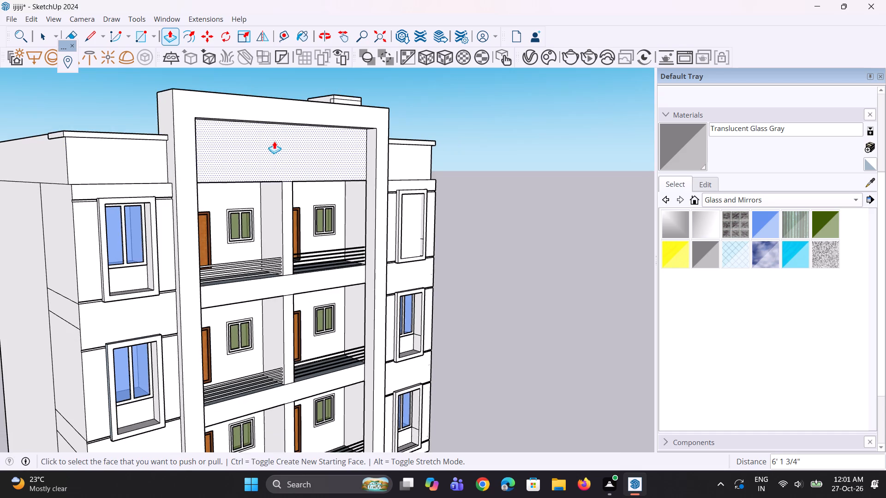
{"action": "middle_click_drag", "start_coordinate": [185, 146], "coordinate": [83, 151]}
{"action": "scroll", "coordinate": [99, 133], "scroll_direction": "up", "scroll_amount": 7}
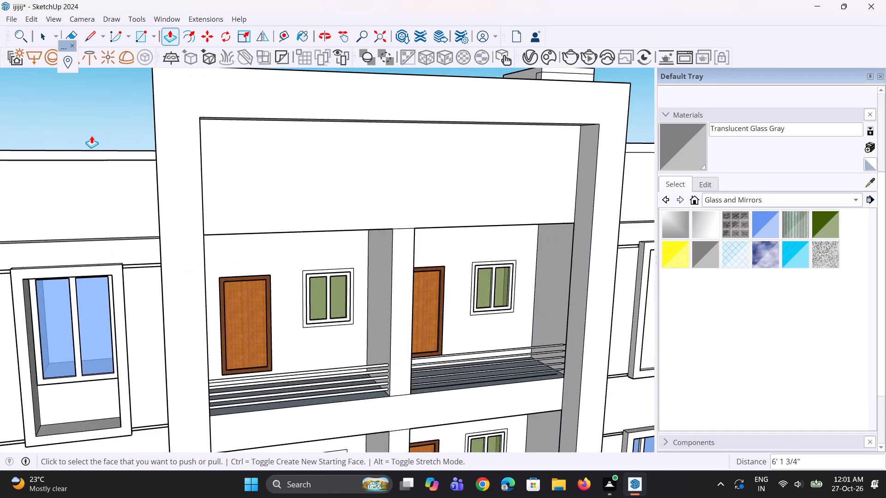
{"action": "scroll", "coordinate": [91, 144], "scroll_direction": "down", "scroll_amount": 5}
{"action": "scroll", "coordinate": [121, 164], "scroll_direction": "up", "scroll_amount": 1}
{"action": "middle_click_drag", "start_coordinate": [121, 164], "coordinate": [113, 160]}
{"action": "scroll", "coordinate": [239, 132], "scroll_direction": "up", "scroll_amount": 2}
{"action": "middle_click_drag", "start_coordinate": [243, 130], "coordinate": [261, 38]}
{"action": "scroll", "coordinate": [261, 38], "scroll_direction": "up", "scroll_amount": 1}
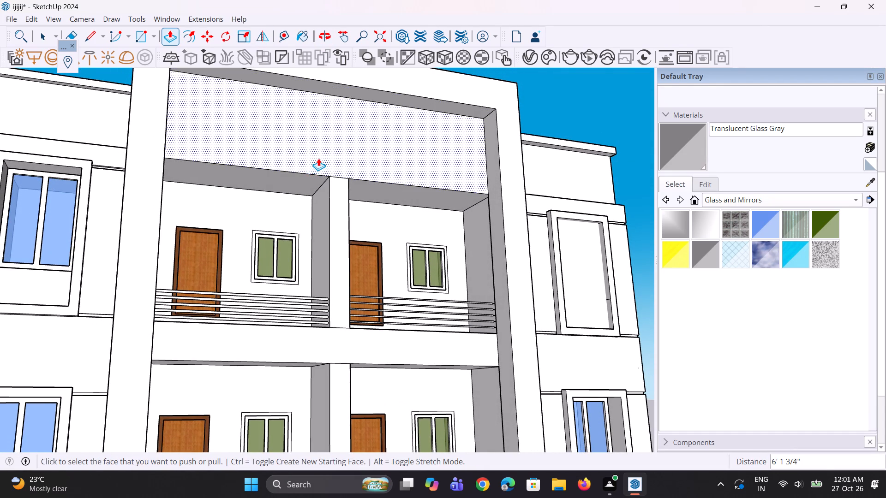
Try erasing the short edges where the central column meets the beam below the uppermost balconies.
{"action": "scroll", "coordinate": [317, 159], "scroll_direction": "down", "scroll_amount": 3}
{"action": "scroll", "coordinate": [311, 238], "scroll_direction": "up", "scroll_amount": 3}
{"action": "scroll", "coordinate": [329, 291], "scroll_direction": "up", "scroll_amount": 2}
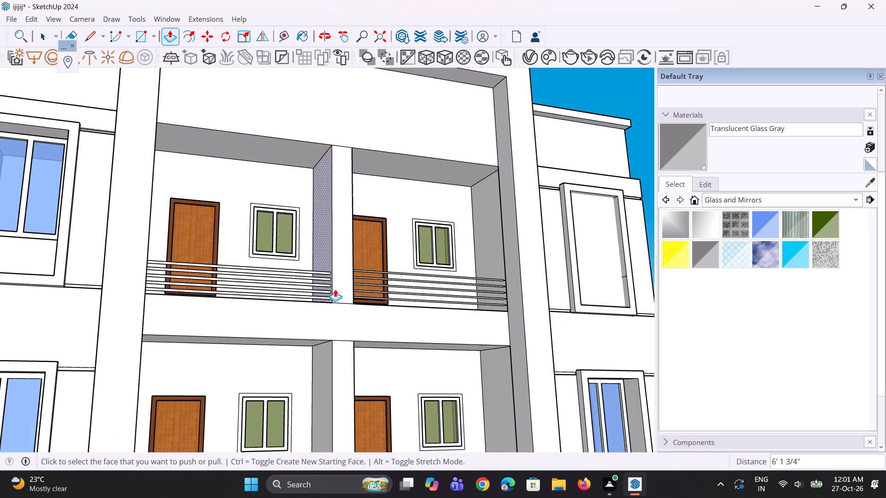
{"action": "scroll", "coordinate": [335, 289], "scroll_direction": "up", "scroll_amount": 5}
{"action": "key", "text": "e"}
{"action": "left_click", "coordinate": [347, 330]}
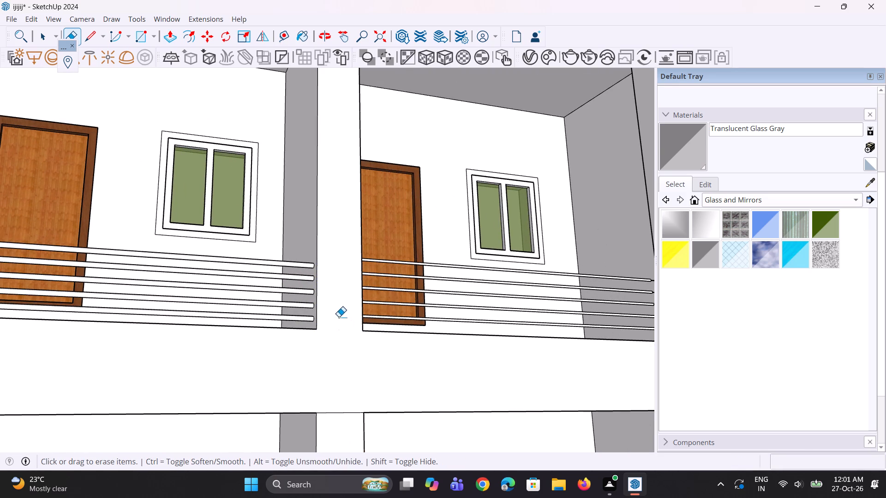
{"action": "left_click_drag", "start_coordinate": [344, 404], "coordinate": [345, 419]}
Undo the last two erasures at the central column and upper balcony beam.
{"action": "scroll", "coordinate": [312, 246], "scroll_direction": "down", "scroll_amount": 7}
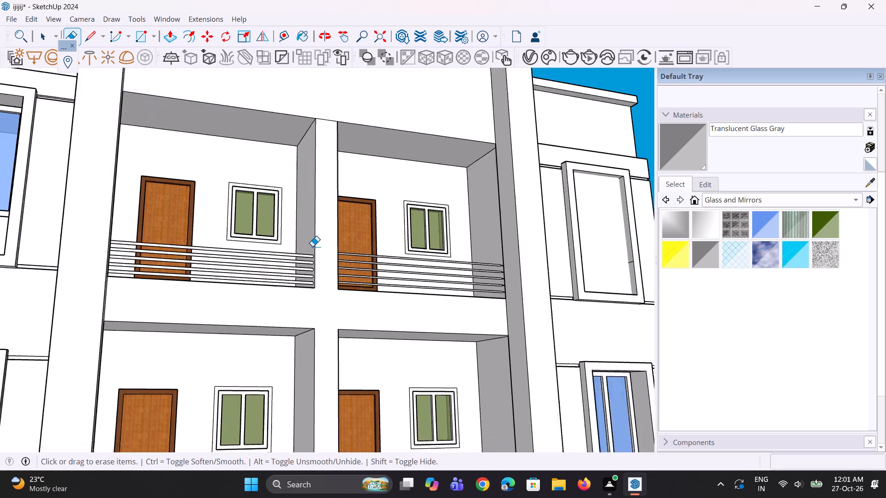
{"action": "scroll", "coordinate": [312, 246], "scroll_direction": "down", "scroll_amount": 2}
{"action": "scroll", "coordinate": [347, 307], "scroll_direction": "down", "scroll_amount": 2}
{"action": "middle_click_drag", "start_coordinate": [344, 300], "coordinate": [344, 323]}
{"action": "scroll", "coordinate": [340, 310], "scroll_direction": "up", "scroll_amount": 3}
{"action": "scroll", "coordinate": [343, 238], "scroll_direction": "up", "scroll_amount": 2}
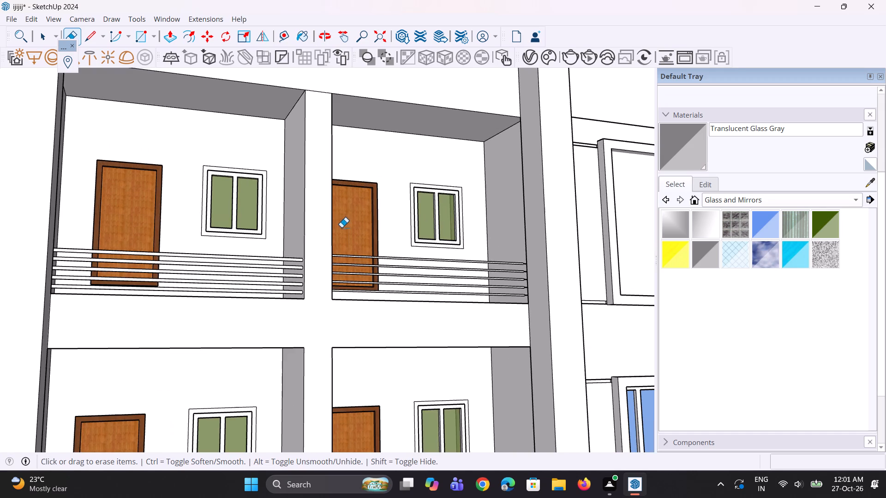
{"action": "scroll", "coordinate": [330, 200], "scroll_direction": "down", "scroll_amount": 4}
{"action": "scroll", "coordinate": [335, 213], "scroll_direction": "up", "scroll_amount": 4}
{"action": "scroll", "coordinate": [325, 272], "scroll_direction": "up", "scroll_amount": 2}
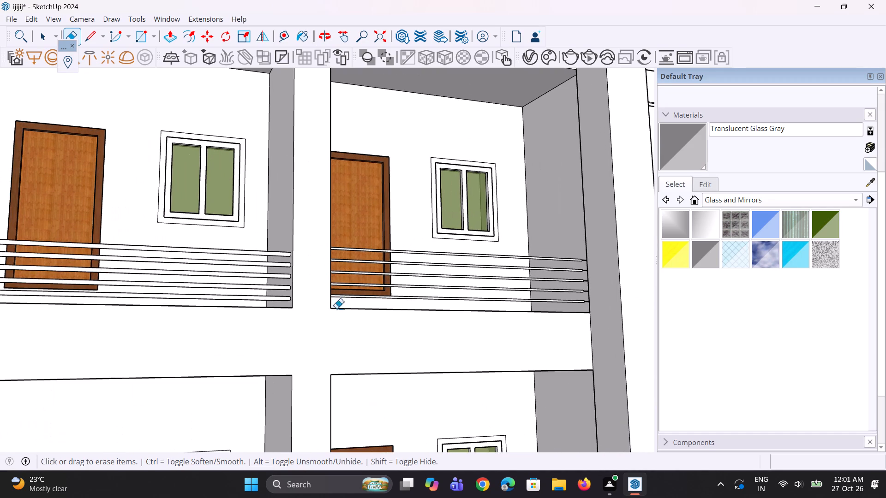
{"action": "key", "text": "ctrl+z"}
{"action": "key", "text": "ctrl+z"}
Erase the two short edges where the central column crosses the beam below the uppermost balconies.
{"action": "scroll", "coordinate": [309, 245], "scroll_direction": "down", "scroll_amount": 5}
{"action": "left_click_drag", "start_coordinate": [306, 283], "coordinate": [309, 296]}
{"action": "left_click", "coordinate": [309, 325]}
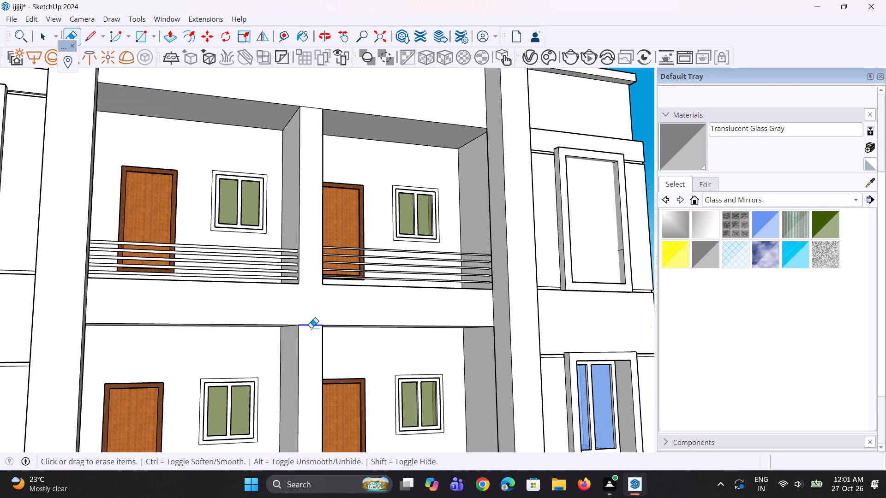
Erase the two short edges where the central column crosses the beam below the middle row of framed balconies.
{"action": "scroll", "coordinate": [275, 188], "scroll_direction": "down", "scroll_amount": 8}
{"action": "scroll", "coordinate": [293, 348], "scroll_direction": "up", "scroll_amount": 9}
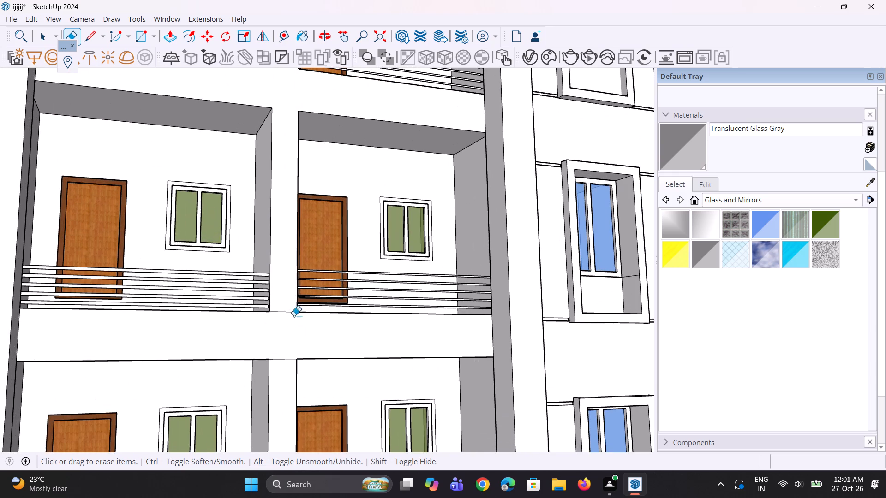
{"action": "left_click_drag", "start_coordinate": [292, 305], "coordinate": [287, 323]}
{"action": "left_click_drag", "start_coordinate": [287, 342], "coordinate": [287, 371]}
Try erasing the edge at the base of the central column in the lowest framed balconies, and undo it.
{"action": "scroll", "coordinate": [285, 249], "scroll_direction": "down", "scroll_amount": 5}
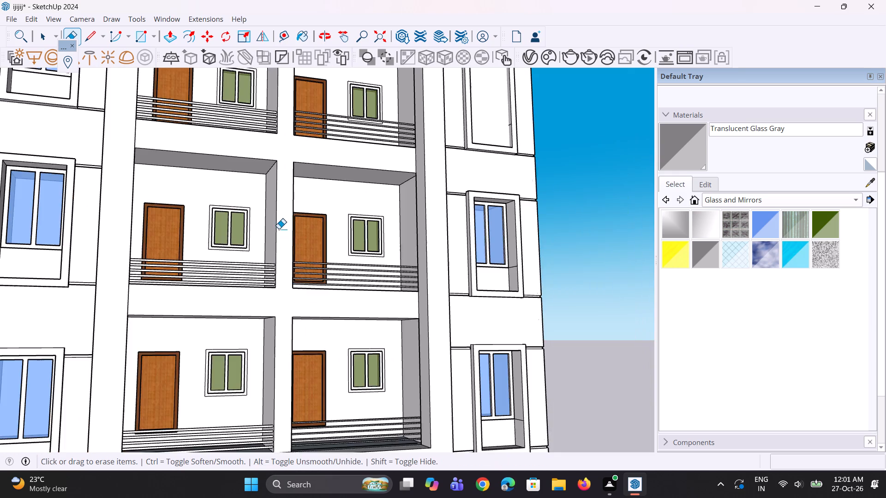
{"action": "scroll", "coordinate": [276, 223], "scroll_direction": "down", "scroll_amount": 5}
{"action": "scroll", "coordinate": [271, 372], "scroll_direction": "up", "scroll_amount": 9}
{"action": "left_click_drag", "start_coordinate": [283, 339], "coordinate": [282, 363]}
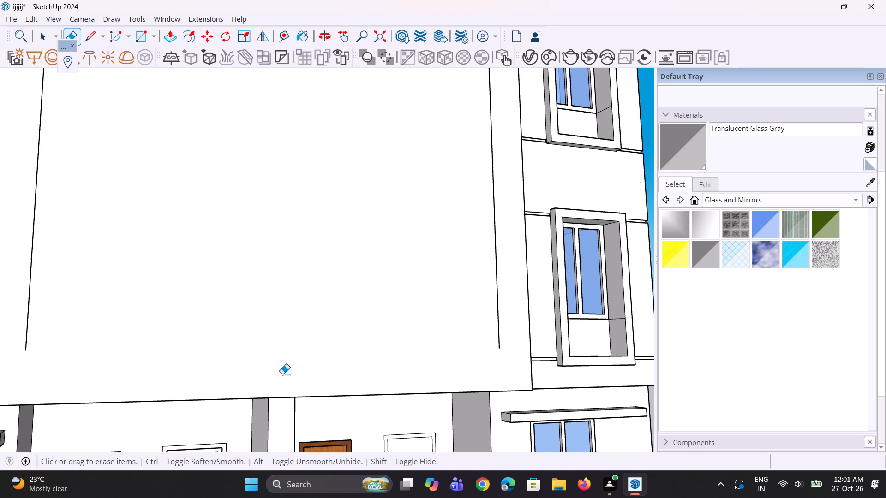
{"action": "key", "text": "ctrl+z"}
Examine the central column's base at the frame's lower ledge, the whole building and the lower balconies.
{"action": "scroll", "coordinate": [296, 384], "scroll_direction": "up", "scroll_amount": 3, "text": "ctrl"}
{"action": "scroll", "coordinate": [275, 328], "scroll_direction": "up", "scroll_amount": 7}
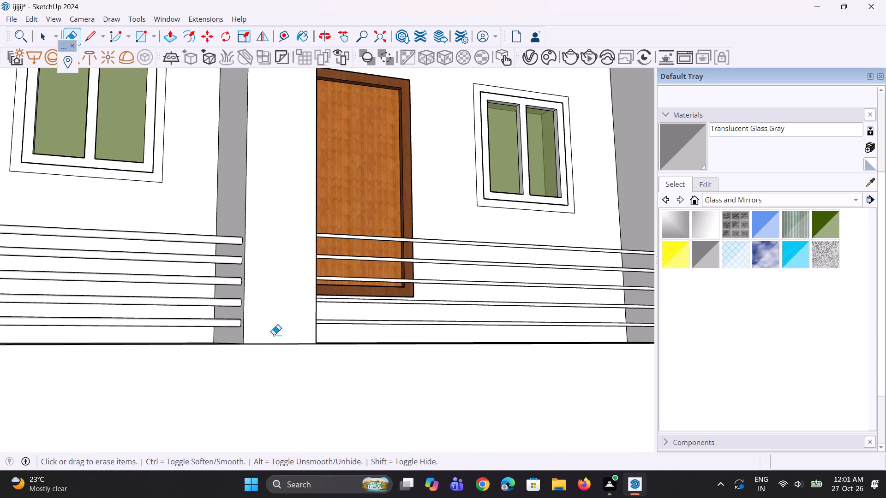
{"action": "scroll", "coordinate": [269, 348], "scroll_direction": "up", "scroll_amount": 4}
{"action": "middle_click_drag", "start_coordinate": [264, 350], "coordinate": [276, 396]}
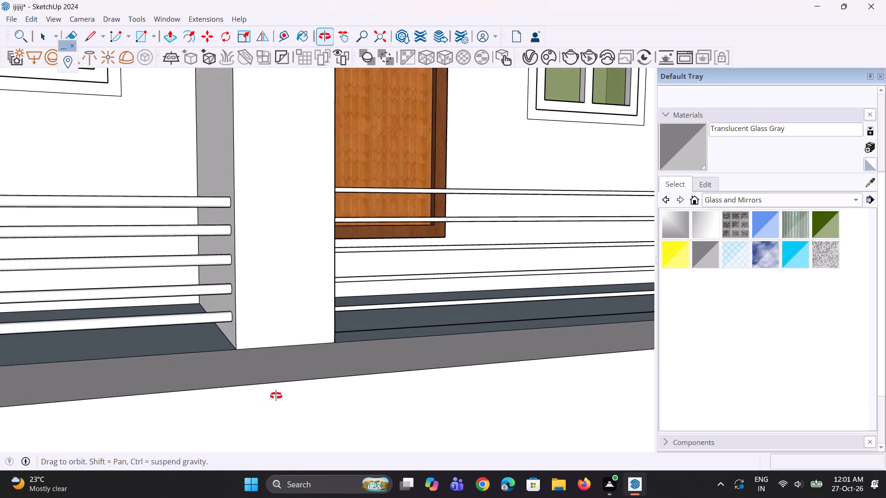
{"action": "middle_click_drag", "start_coordinate": [276, 396], "coordinate": [297, 380]}
{"action": "scroll", "coordinate": [281, 390], "scroll_direction": "up", "scroll_amount": 1}
{"action": "scroll", "coordinate": [300, 333], "scroll_direction": "down", "scroll_amount": 12}
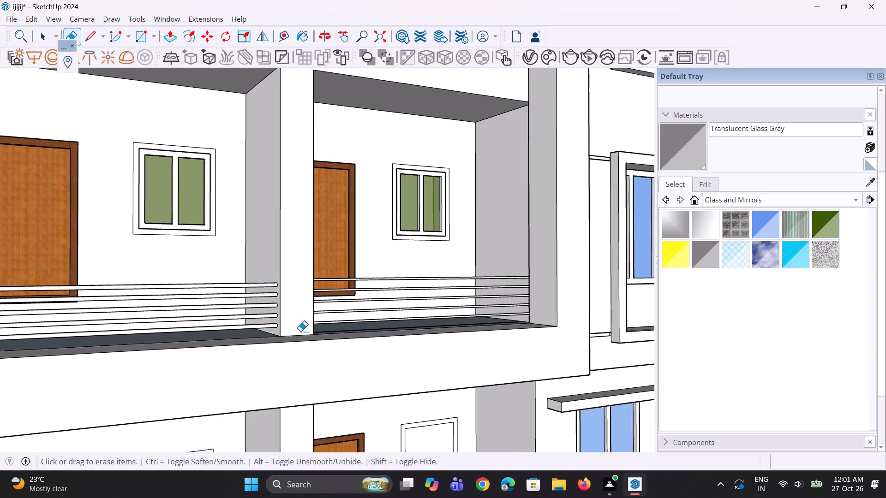
{"action": "scroll", "coordinate": [300, 331], "scroll_direction": "down", "scroll_amount": 6}
{"action": "middle_click_drag", "start_coordinate": [314, 321], "coordinate": [378, 339]}
{"action": "scroll", "coordinate": [320, 311], "scroll_direction": "down", "scroll_amount": 5}
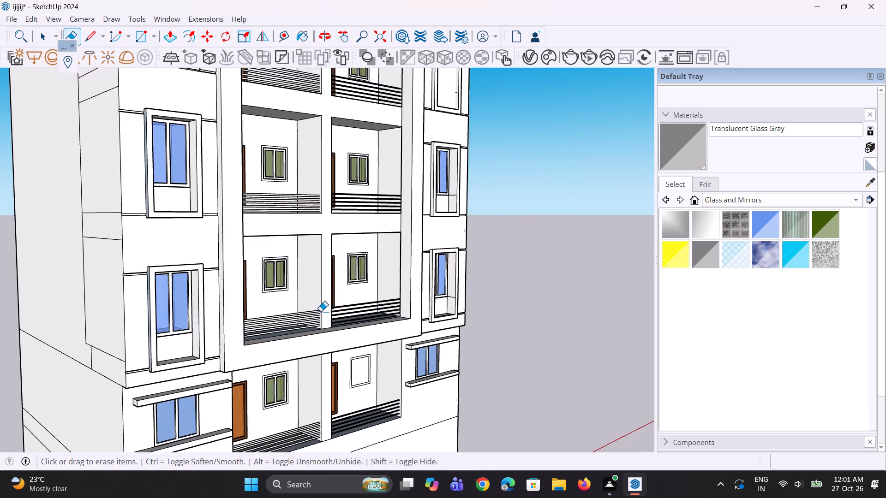
{"action": "middle_click_drag", "start_coordinate": [323, 311], "coordinate": [379, 373]}
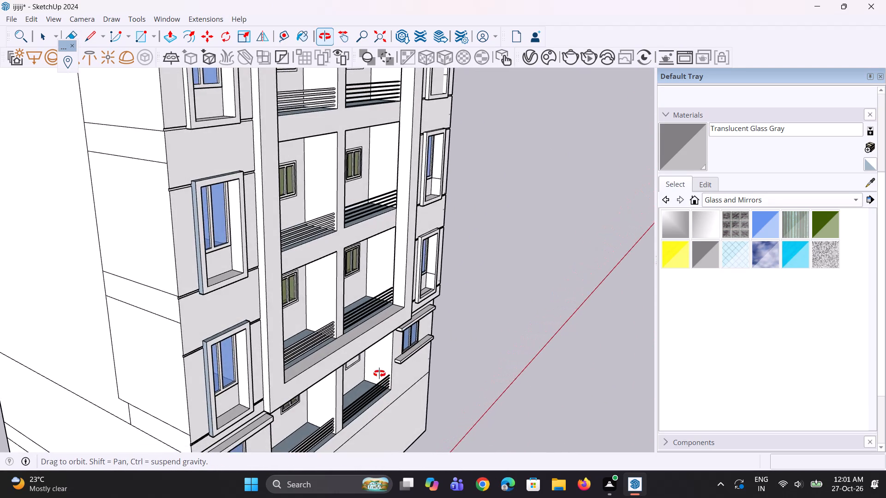
{"action": "middle_click_drag", "start_coordinate": [379, 373], "coordinate": [353, 367]}
{"action": "scroll", "coordinate": [331, 278], "scroll_direction": "down", "scroll_amount": 9}
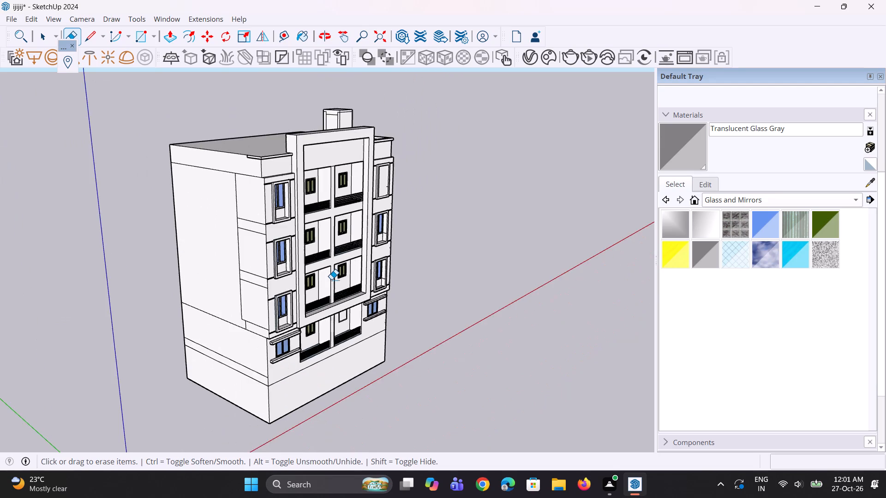
{"action": "scroll", "coordinate": [353, 343], "scroll_direction": "up", "scroll_amount": 11}
{"action": "middle_click_drag", "start_coordinate": [336, 312], "coordinate": [309, 312]}
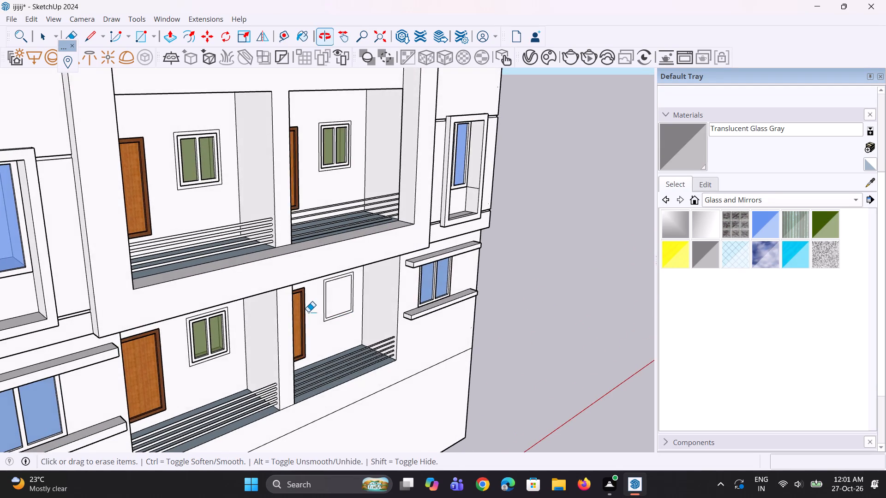
Push/Pull the outer end of the upper ledge over the lowest right-hand facade window about 1' 7" to the building's corner.
{"action": "scroll", "coordinate": [308, 312], "scroll_direction": "down", "scroll_amount": 5}
{"action": "middle_click_drag", "start_coordinate": [310, 309], "coordinate": [238, 297]}
{"action": "middle_click_drag", "start_coordinate": [330, 285], "coordinate": [202, 285]}
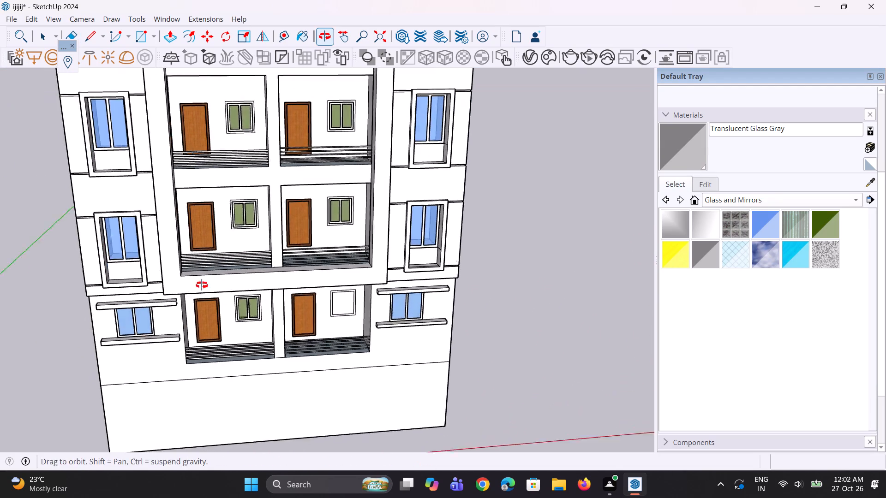
{"action": "middle_click_drag", "start_coordinate": [202, 285], "coordinate": [196, 282]}
{"action": "scroll", "coordinate": [242, 303], "scroll_direction": "up", "scroll_amount": 1}
{"action": "middle_click_drag", "start_coordinate": [243, 303], "coordinate": [211, 293]}
{"action": "scroll", "coordinate": [215, 295], "scroll_direction": "up", "scroll_amount": 1}
{"action": "scroll", "coordinate": [219, 290], "scroll_direction": "down", "scroll_amount": 1}
{"action": "scroll", "coordinate": [347, 290], "scroll_direction": "up", "scroll_amount": 3}
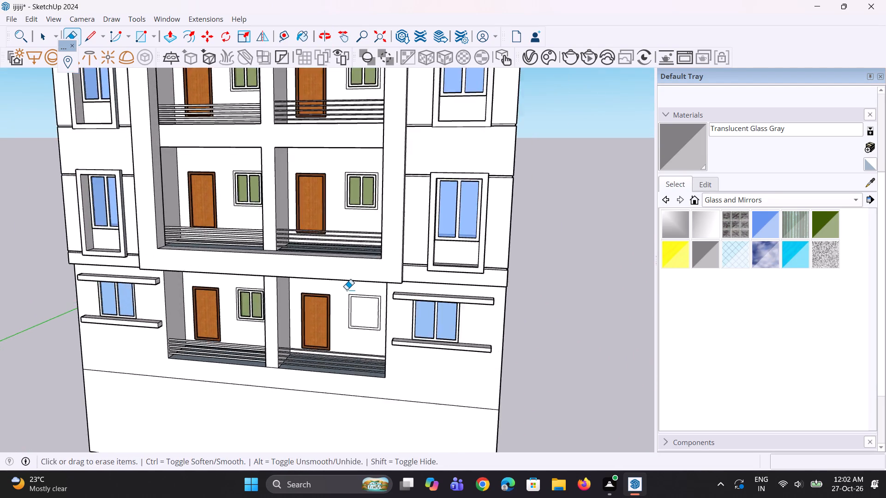
{"action": "middle_click_drag", "start_coordinate": [341, 285], "coordinate": [109, 255]}
{"action": "scroll", "coordinate": [373, 321], "scroll_direction": "up", "scroll_amount": 8}
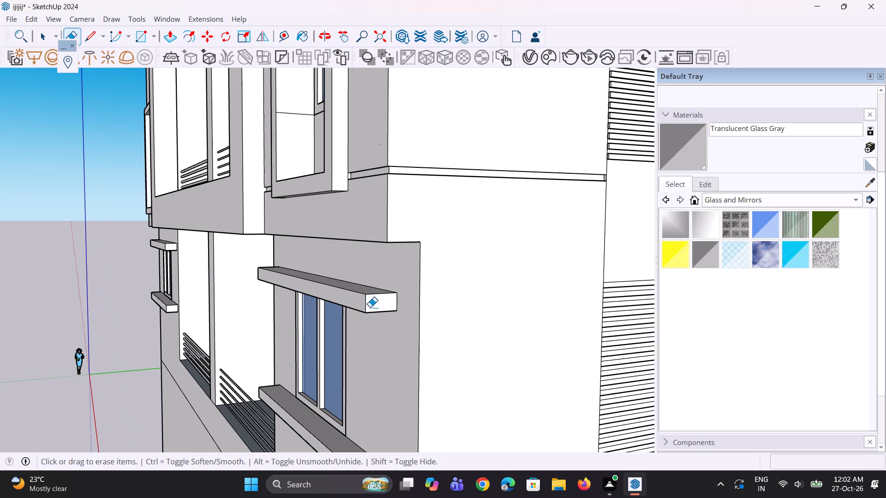
{"action": "key", "text": "p"}
{"action": "left_click", "coordinate": [376, 303]}
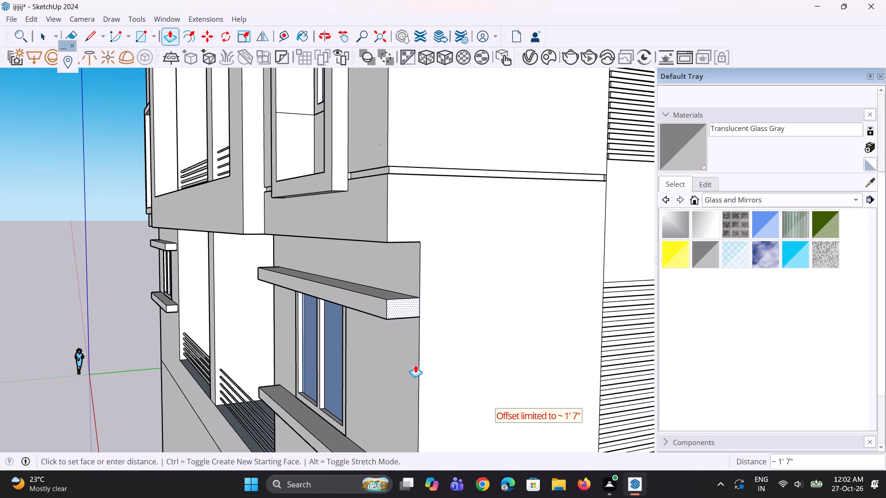
{"action": "left_click", "coordinate": [415, 365]}
Extend the same upper ledge's inner end about 11 5/8" to the edge of the balcony opening.
{"action": "middle_click_drag", "start_coordinate": [368, 348], "coordinate": [885, 318]}
{"action": "scroll", "coordinate": [506, 268], "scroll_direction": "up", "scroll_amount": 1}
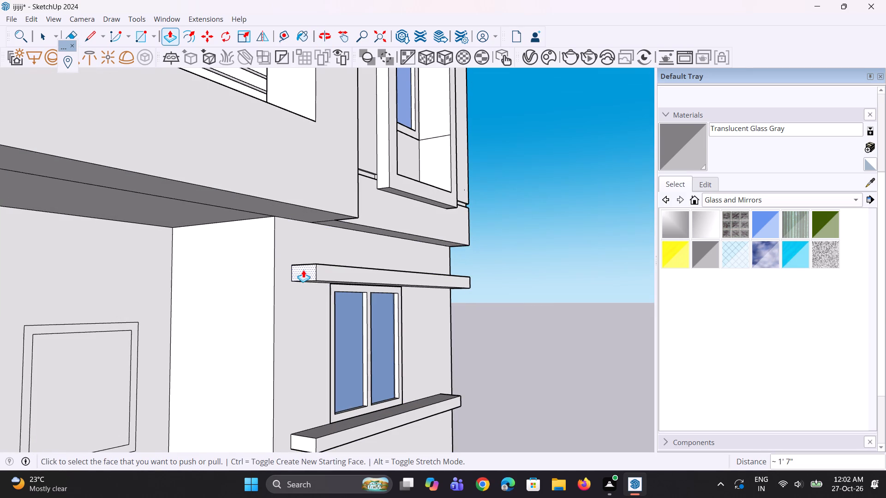
{"action": "left_click", "coordinate": [303, 270]}
{"action": "left_click", "coordinate": [301, 270]}
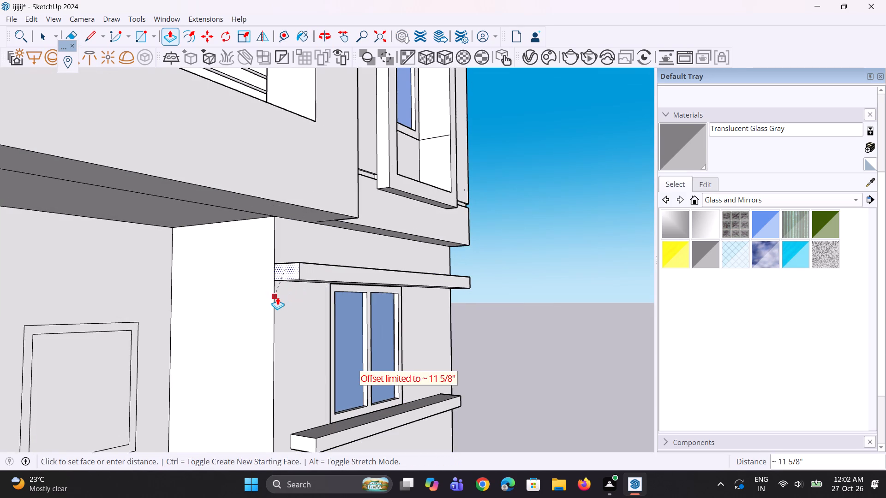
{"action": "left_click", "coordinate": [277, 297]}
Extend the inner end of the ledge below that window to the edge of the balcony opening.
{"action": "scroll", "coordinate": [286, 178], "scroll_direction": "down", "scroll_amount": 4}
{"action": "scroll", "coordinate": [266, 348], "scroll_direction": "up", "scroll_amount": 3}
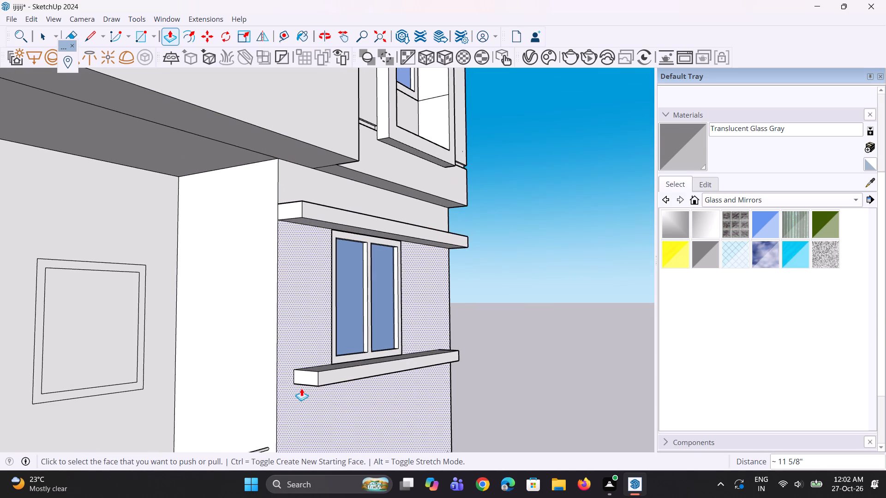
{"action": "double_click", "coordinate": [303, 384]}
{"action": "middle_click_drag", "start_coordinate": [342, 374], "coordinate": [305, 378]}
{"action": "scroll", "coordinate": [255, 381], "scroll_direction": "up", "scroll_amount": 1}
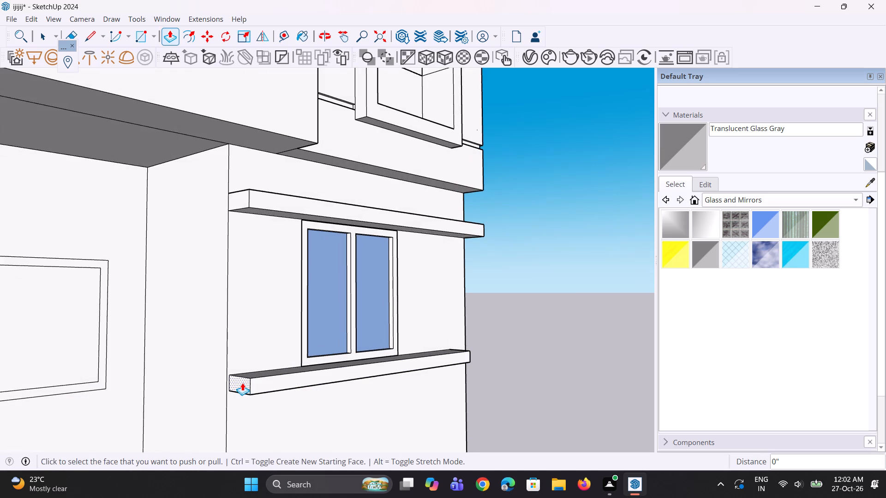
{"action": "left_click", "coordinate": [242, 383]}
{"action": "left_click", "coordinate": [228, 406]}
{"action": "scroll", "coordinate": [186, 378], "scroll_direction": "down", "scroll_amount": 5}
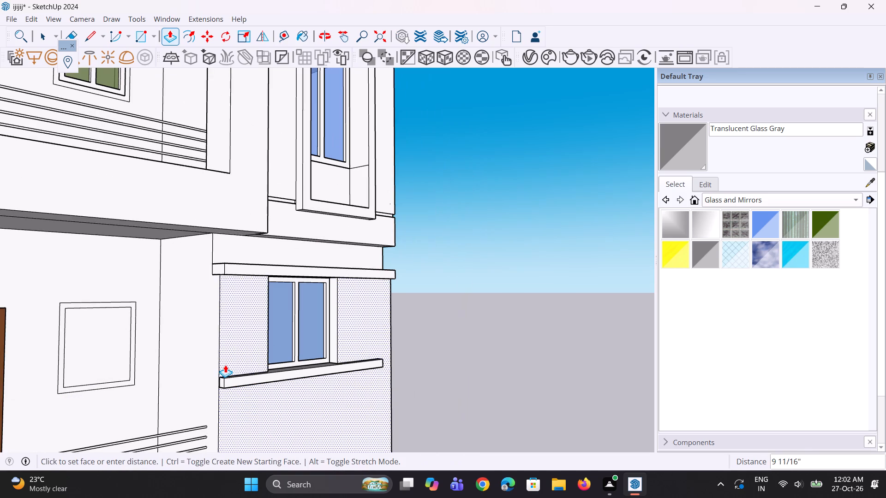
{"action": "key", "text": "Escape"}
Extend the lower ledge's outer end about 1' 7" to the building's corner.
{"action": "middle_click_drag", "start_coordinate": [309, 354], "coordinate": [0, 306]}
{"action": "scroll", "coordinate": [312, 308], "scroll_direction": "up", "scroll_amount": 1}
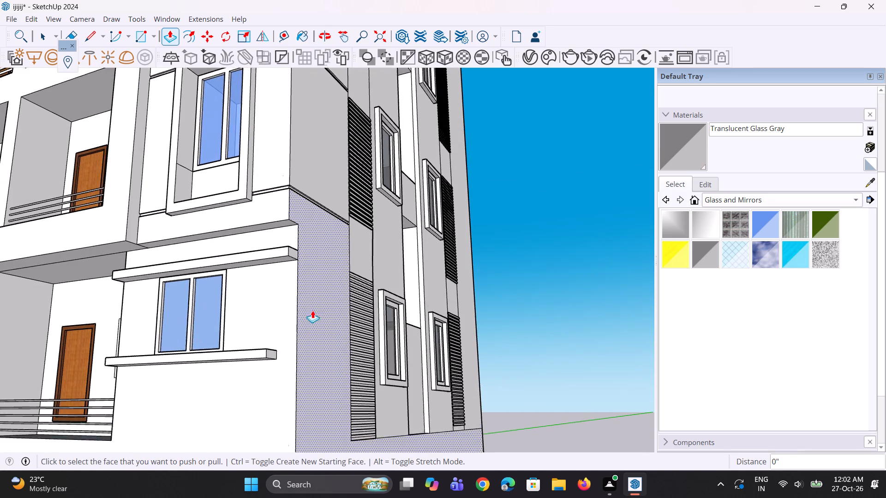
{"action": "scroll", "coordinate": [312, 310], "scroll_direction": "up", "scroll_amount": 1}
{"action": "left_click", "coordinate": [269, 356]}
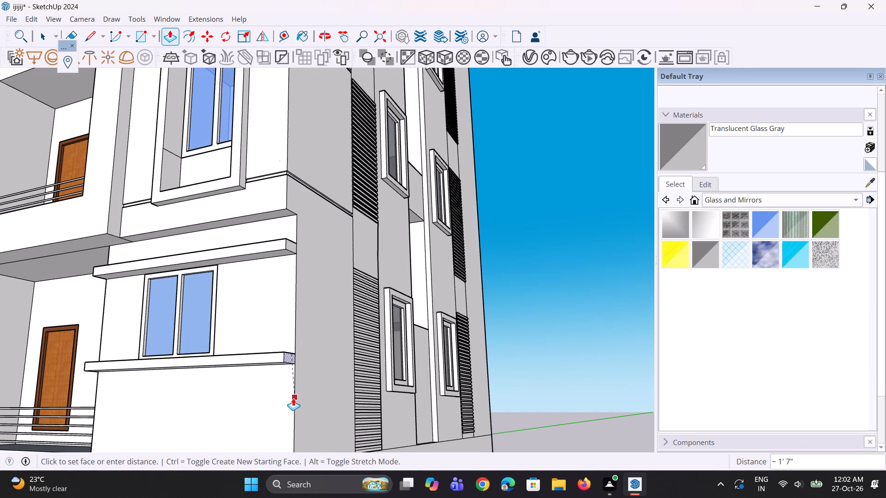
{"action": "left_click", "coordinate": [293, 398]}
Extend the inner ends of both ledges around the lowest left-hand window about 9 1/4" to the balcony opening.
{"action": "scroll", "coordinate": [359, 339], "scroll_direction": "down", "scroll_amount": 14}
{"action": "scroll", "coordinate": [187, 288], "scroll_direction": "up", "scroll_amount": 1}
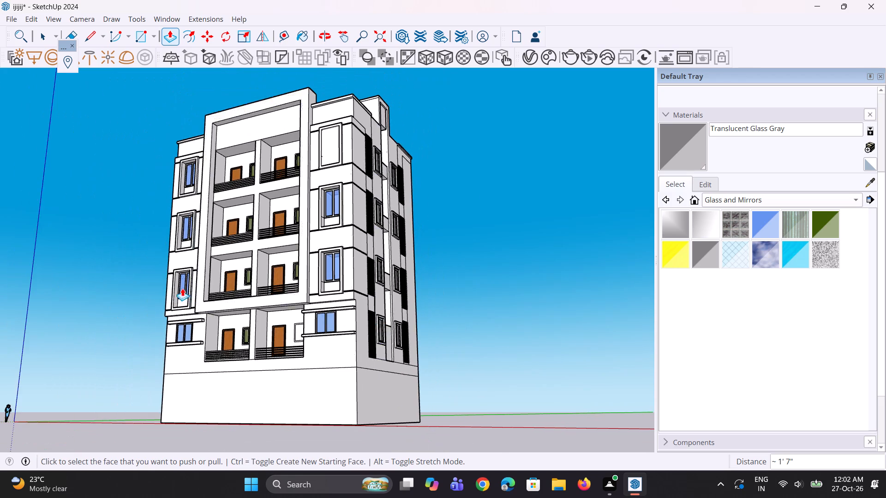
{"action": "scroll", "coordinate": [182, 288], "scroll_direction": "up", "scroll_amount": 2}
{"action": "scroll", "coordinate": [198, 345], "scroll_direction": "up", "scroll_amount": 13}
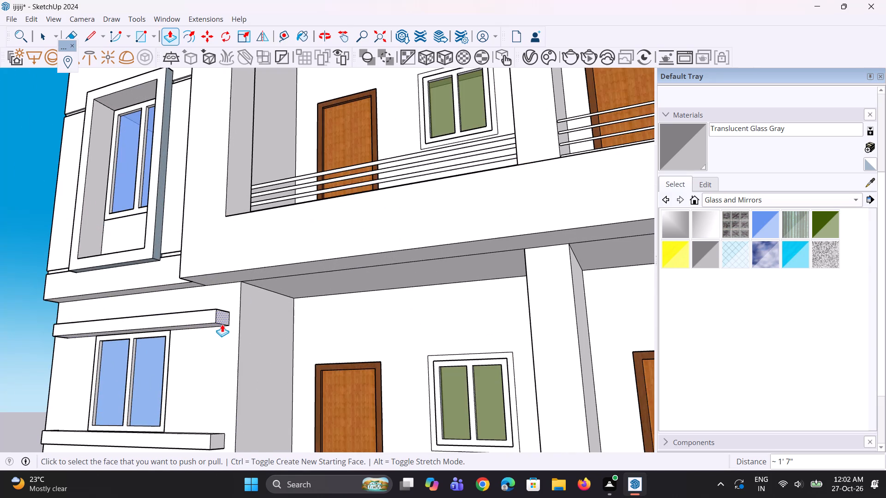
{"action": "left_click", "coordinate": [222, 324]}
{"action": "left_click", "coordinate": [238, 356]}
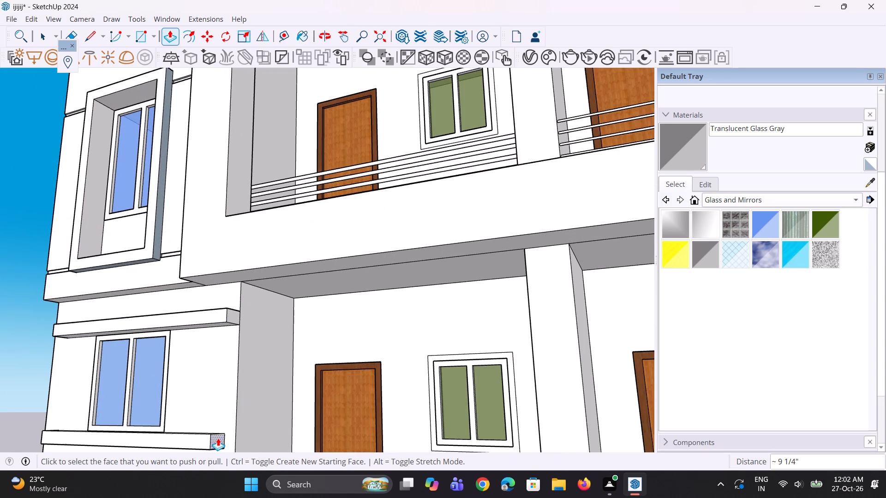
{"action": "double_click", "coordinate": [218, 439]}
{"action": "scroll", "coordinate": [247, 373], "scroll_direction": "down", "scroll_amount": 10}
{"action": "scroll", "coordinate": [132, 359], "scroll_direction": "up", "scroll_amount": 1}
Extend the outer end of the ledge below the lowest left-hand window about 1' 2 7/8" to the building's corner.
{"action": "middle_click_drag", "start_coordinate": [132, 359], "coordinate": [257, 386]}
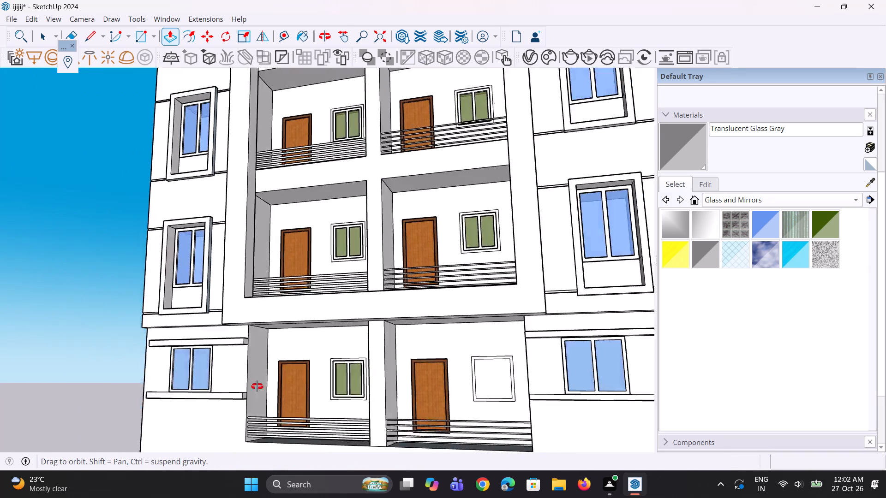
{"action": "middle_click_drag", "start_coordinate": [257, 386], "coordinate": [482, 351]}
{"action": "scroll", "coordinate": [180, 378], "scroll_direction": "up", "scroll_amount": 5}
{"action": "left_click", "coordinate": [160, 384]}
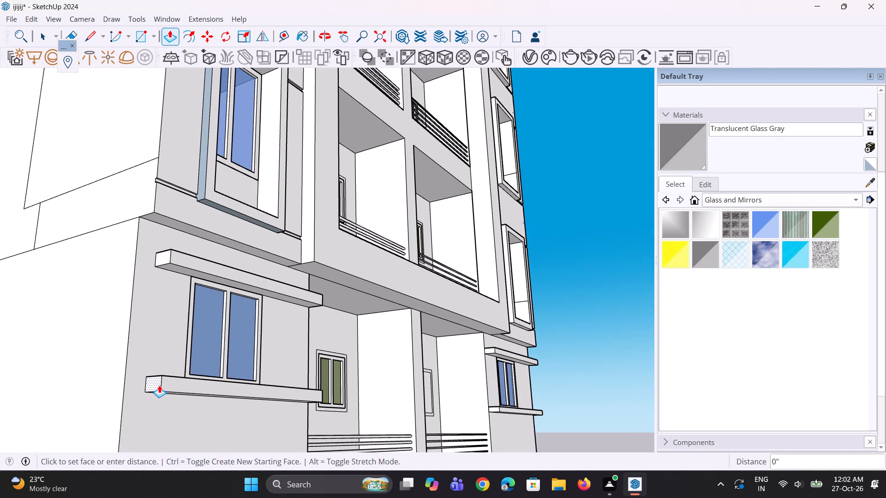
{"action": "left_click", "coordinate": [152, 387]}
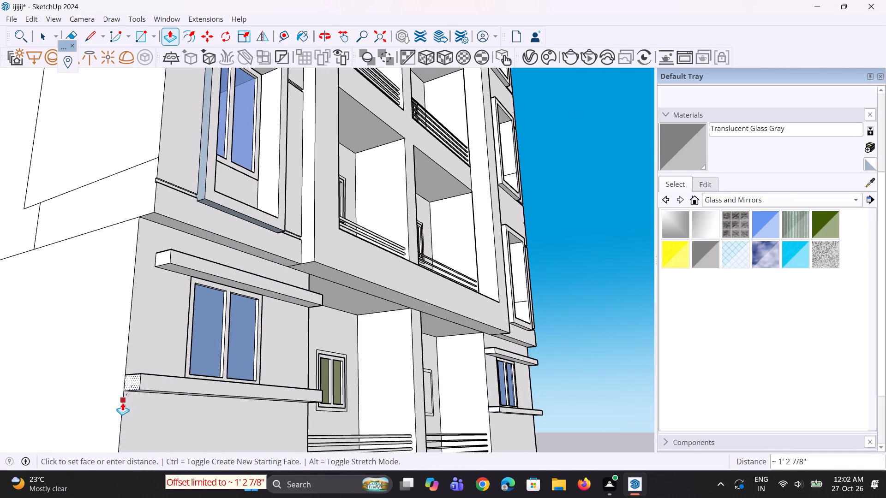
{"action": "left_click", "coordinate": [122, 403]}
Extend the outer end of the ledge above the lowest left-hand window to the building's corner.
{"action": "scroll", "coordinate": [164, 271], "scroll_direction": "up", "scroll_amount": 2}
{"action": "double_click", "coordinate": [166, 255]}
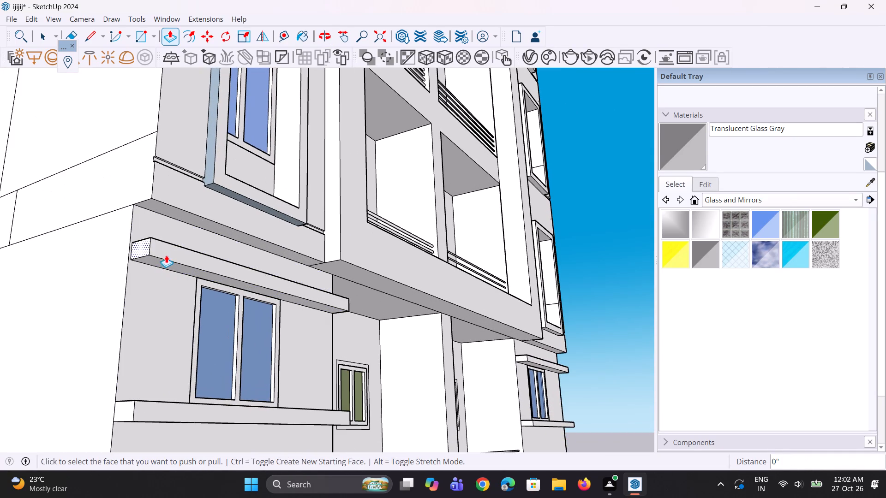
{"action": "scroll", "coordinate": [135, 249], "scroll_direction": "up", "scroll_amount": 3}
{"action": "left_click", "coordinate": [135, 249]}
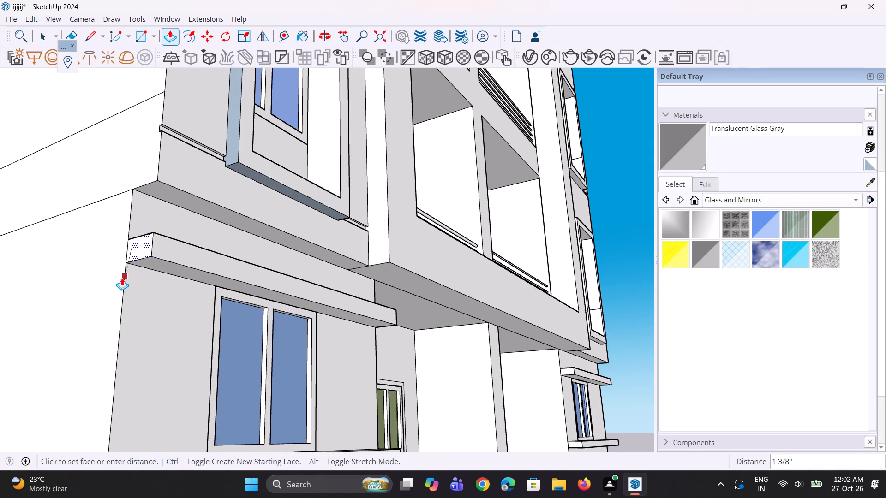
{"action": "left_click", "coordinate": [122, 278]}
Examine the extended ledges, the building's side wall and the blank ground-floor front wall.
{"action": "scroll", "coordinate": [113, 285], "scroll_direction": "down", "scroll_amount": 10}
{"action": "middle_click_drag", "start_coordinate": [147, 275], "coordinate": [118, 301]}
{"action": "scroll", "coordinate": [123, 307], "scroll_direction": "down", "scroll_amount": 11}
{"action": "middle_click_drag", "start_coordinate": [159, 301], "coordinate": [116, 279]}
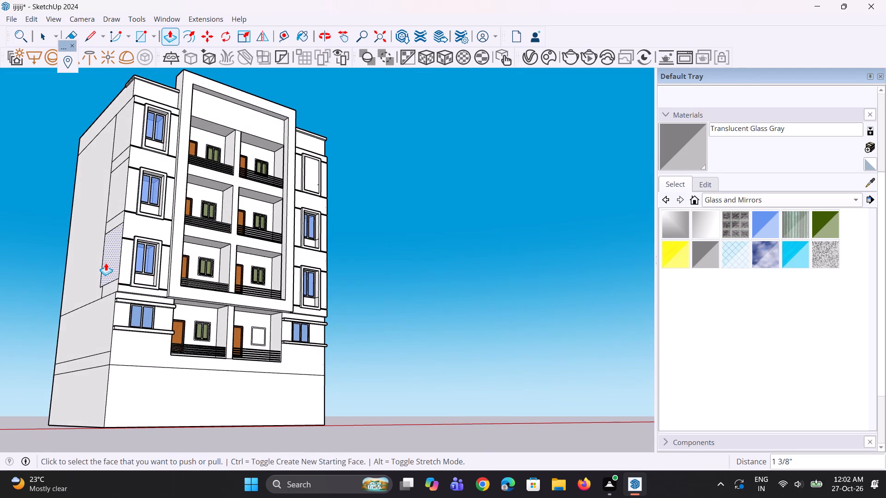
{"action": "scroll", "coordinate": [108, 265], "scroll_direction": "down", "scroll_amount": 4}
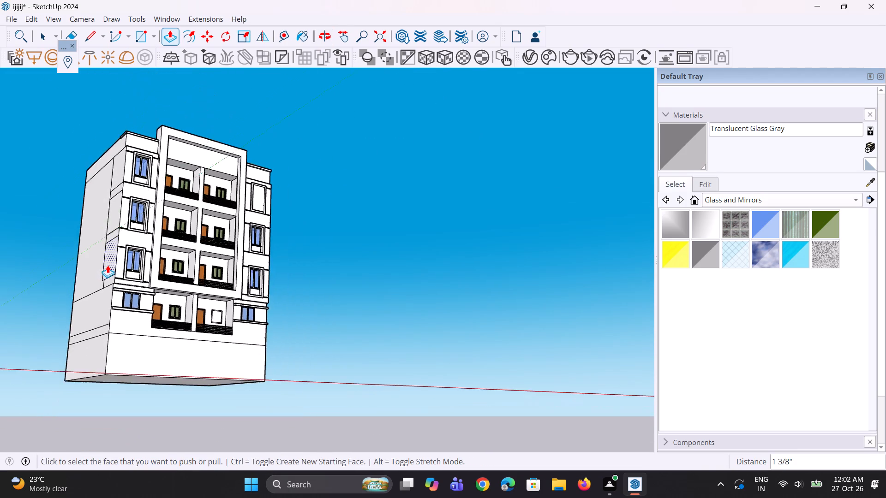
{"action": "scroll", "coordinate": [108, 265], "scroll_direction": "down", "scroll_amount": 3}
{"action": "middle_click_drag", "start_coordinate": [115, 280], "coordinate": [14, 316]}
{"action": "scroll", "coordinate": [138, 358], "scroll_direction": "up", "scroll_amount": 7}
{"action": "middle_click_drag", "start_coordinate": [137, 342], "coordinate": [281, 379]}
{"action": "left_click", "coordinate": [226, 345]}
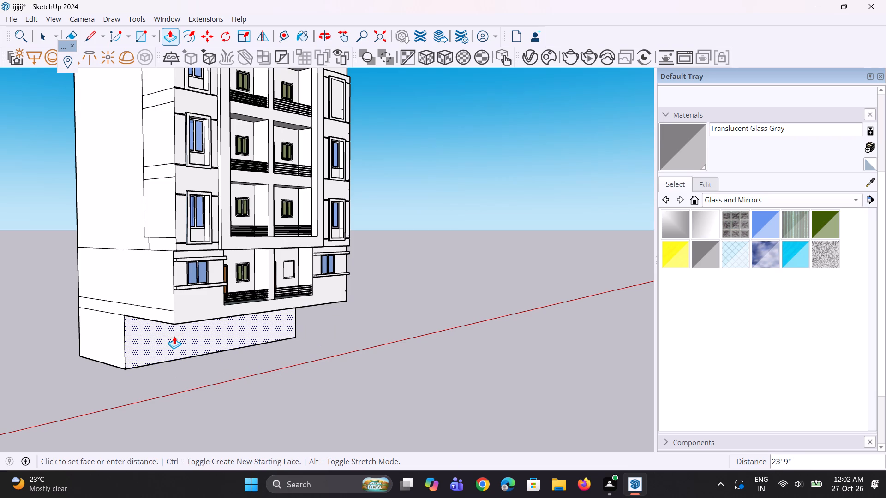
{"action": "key", "text": "Escape"}
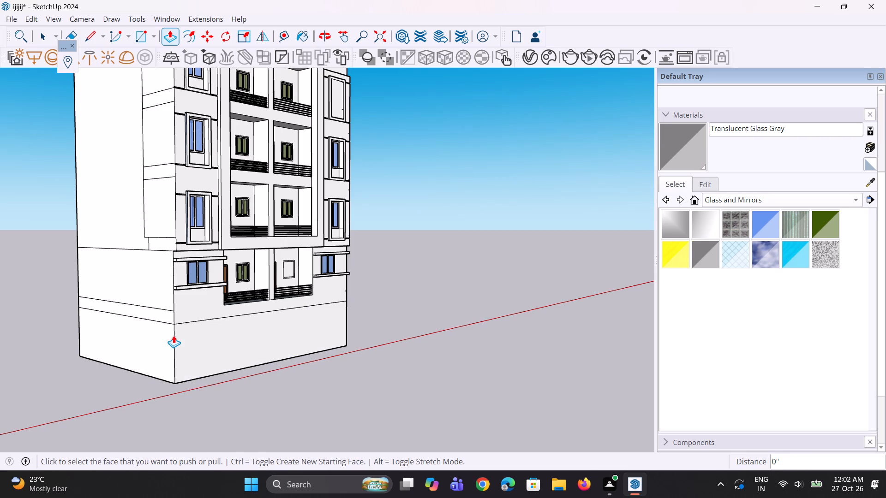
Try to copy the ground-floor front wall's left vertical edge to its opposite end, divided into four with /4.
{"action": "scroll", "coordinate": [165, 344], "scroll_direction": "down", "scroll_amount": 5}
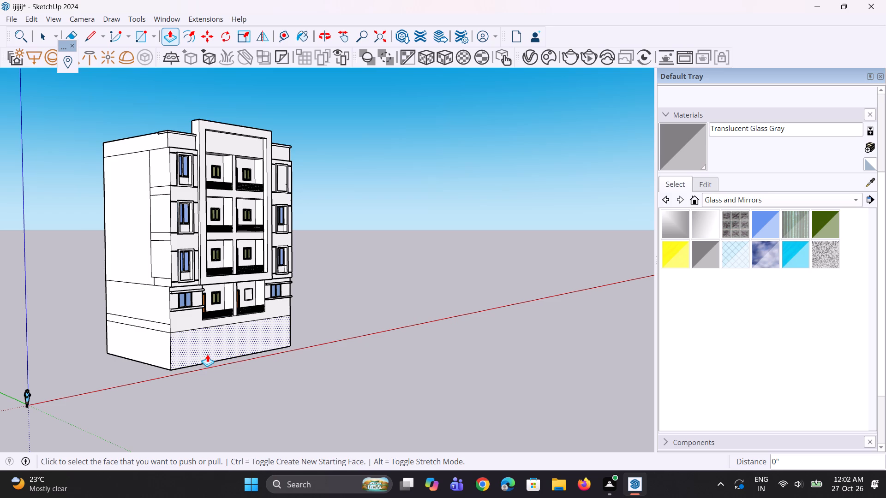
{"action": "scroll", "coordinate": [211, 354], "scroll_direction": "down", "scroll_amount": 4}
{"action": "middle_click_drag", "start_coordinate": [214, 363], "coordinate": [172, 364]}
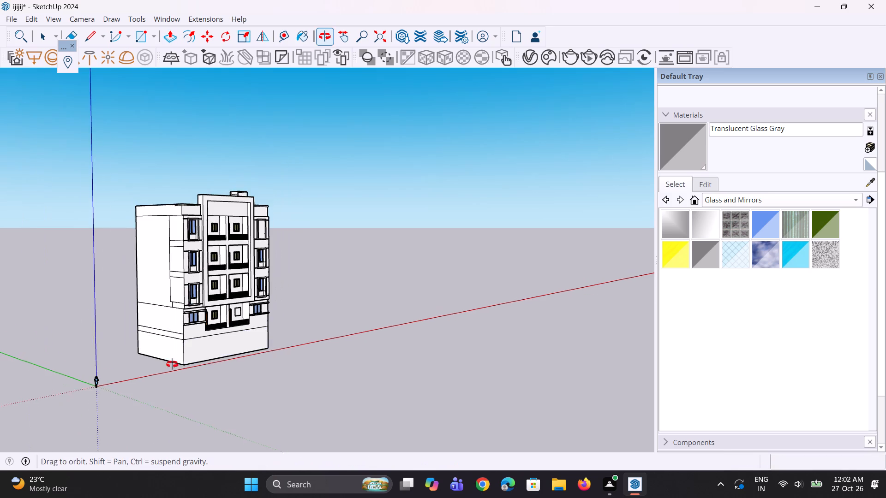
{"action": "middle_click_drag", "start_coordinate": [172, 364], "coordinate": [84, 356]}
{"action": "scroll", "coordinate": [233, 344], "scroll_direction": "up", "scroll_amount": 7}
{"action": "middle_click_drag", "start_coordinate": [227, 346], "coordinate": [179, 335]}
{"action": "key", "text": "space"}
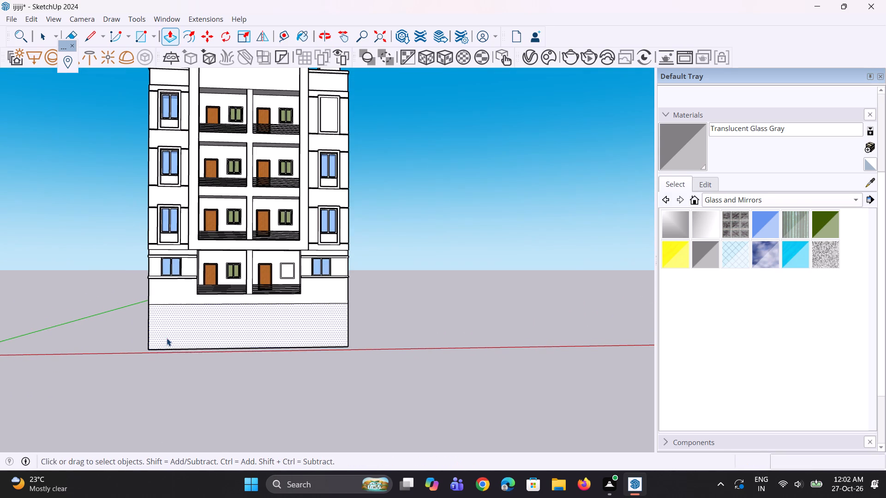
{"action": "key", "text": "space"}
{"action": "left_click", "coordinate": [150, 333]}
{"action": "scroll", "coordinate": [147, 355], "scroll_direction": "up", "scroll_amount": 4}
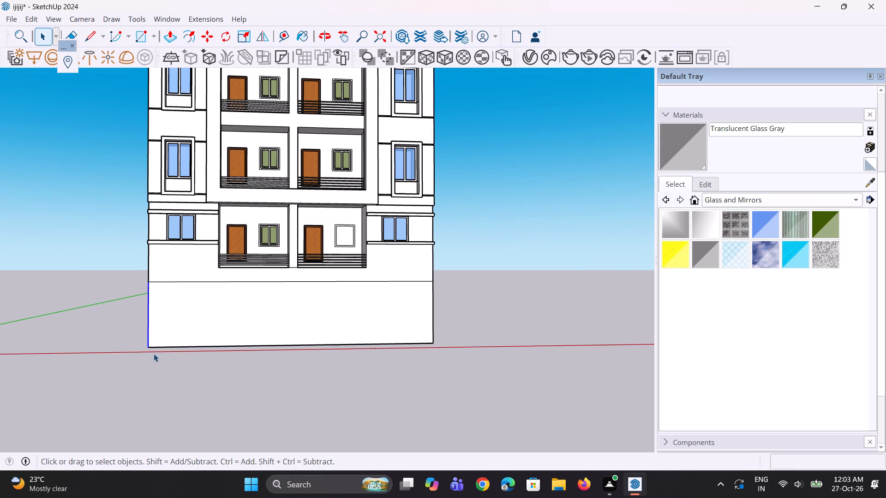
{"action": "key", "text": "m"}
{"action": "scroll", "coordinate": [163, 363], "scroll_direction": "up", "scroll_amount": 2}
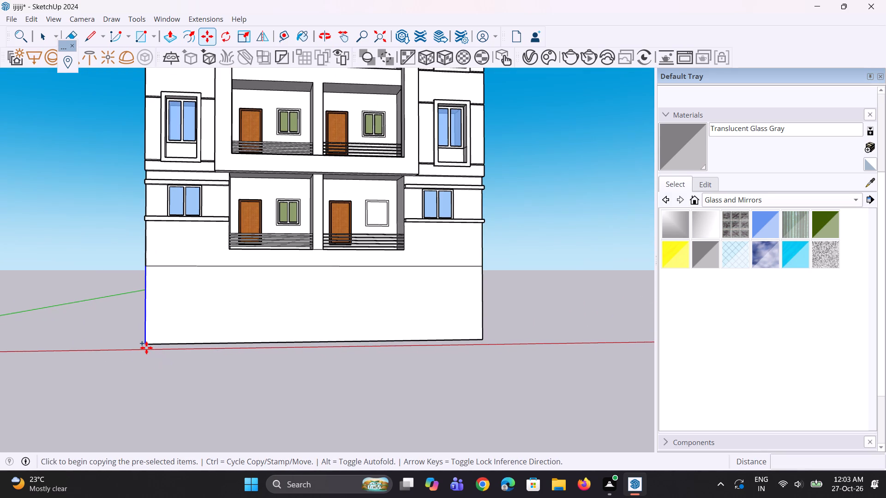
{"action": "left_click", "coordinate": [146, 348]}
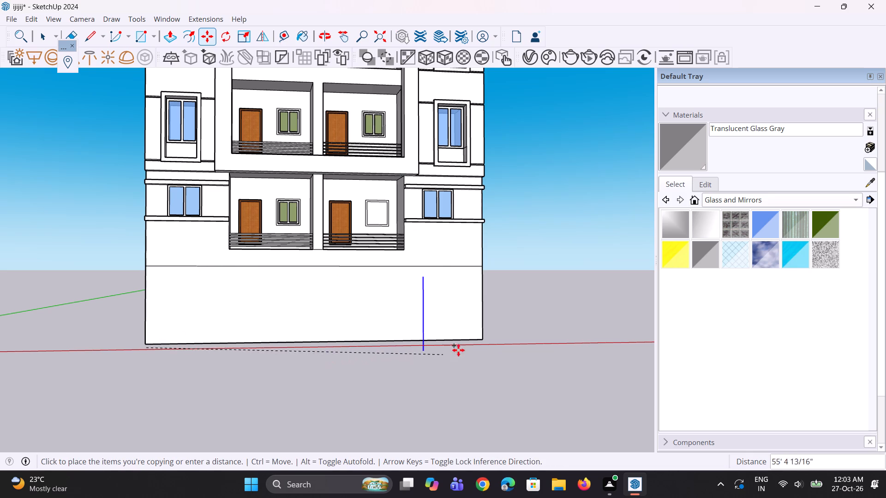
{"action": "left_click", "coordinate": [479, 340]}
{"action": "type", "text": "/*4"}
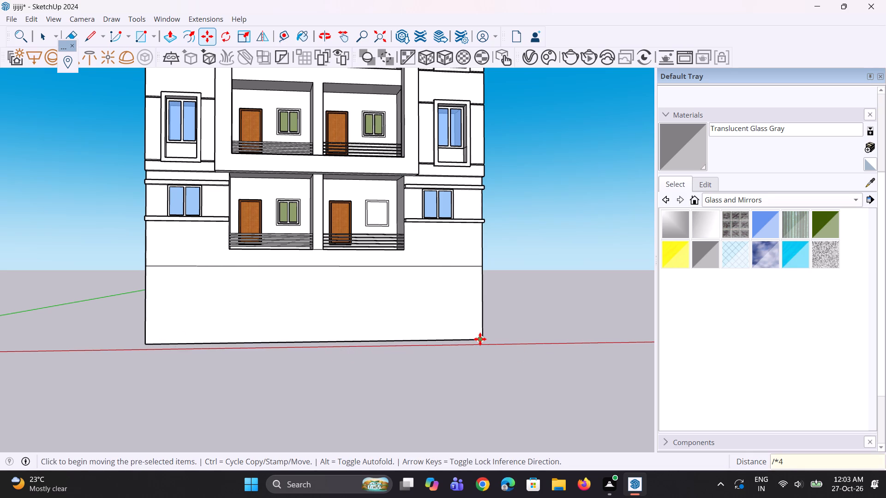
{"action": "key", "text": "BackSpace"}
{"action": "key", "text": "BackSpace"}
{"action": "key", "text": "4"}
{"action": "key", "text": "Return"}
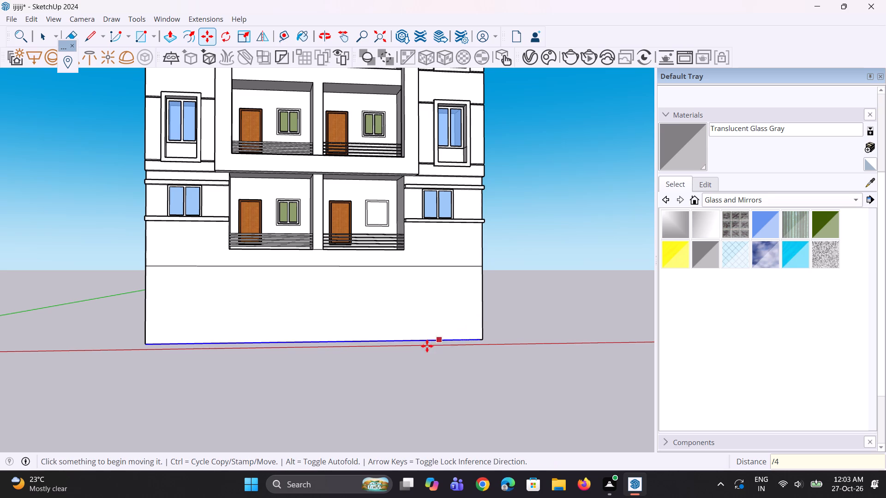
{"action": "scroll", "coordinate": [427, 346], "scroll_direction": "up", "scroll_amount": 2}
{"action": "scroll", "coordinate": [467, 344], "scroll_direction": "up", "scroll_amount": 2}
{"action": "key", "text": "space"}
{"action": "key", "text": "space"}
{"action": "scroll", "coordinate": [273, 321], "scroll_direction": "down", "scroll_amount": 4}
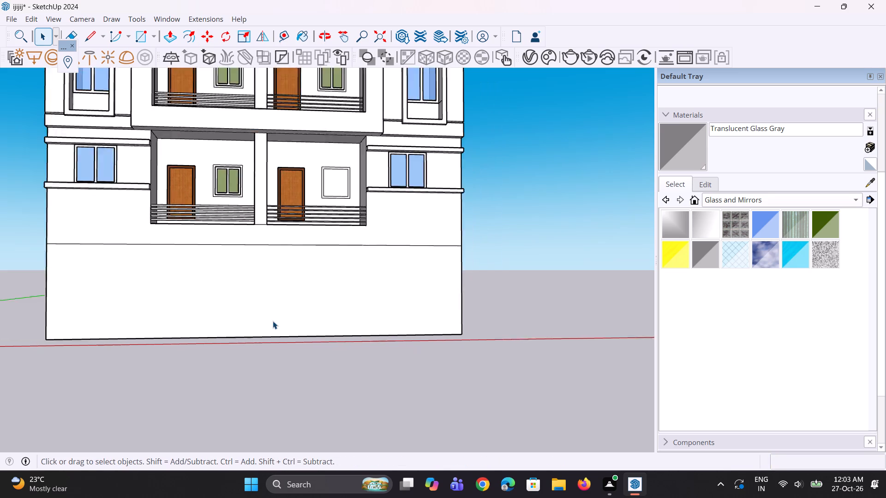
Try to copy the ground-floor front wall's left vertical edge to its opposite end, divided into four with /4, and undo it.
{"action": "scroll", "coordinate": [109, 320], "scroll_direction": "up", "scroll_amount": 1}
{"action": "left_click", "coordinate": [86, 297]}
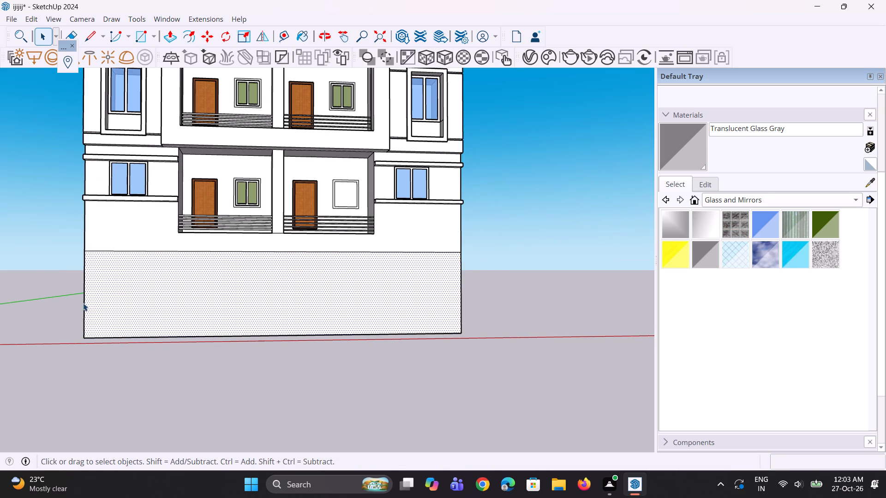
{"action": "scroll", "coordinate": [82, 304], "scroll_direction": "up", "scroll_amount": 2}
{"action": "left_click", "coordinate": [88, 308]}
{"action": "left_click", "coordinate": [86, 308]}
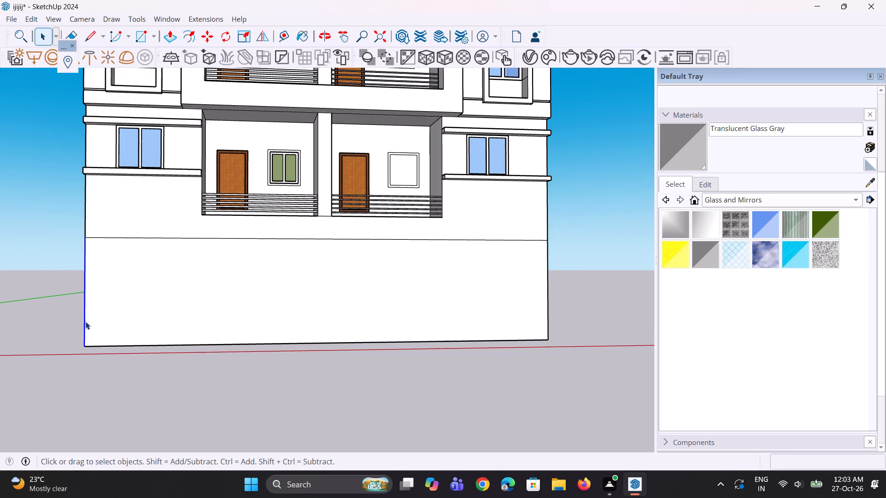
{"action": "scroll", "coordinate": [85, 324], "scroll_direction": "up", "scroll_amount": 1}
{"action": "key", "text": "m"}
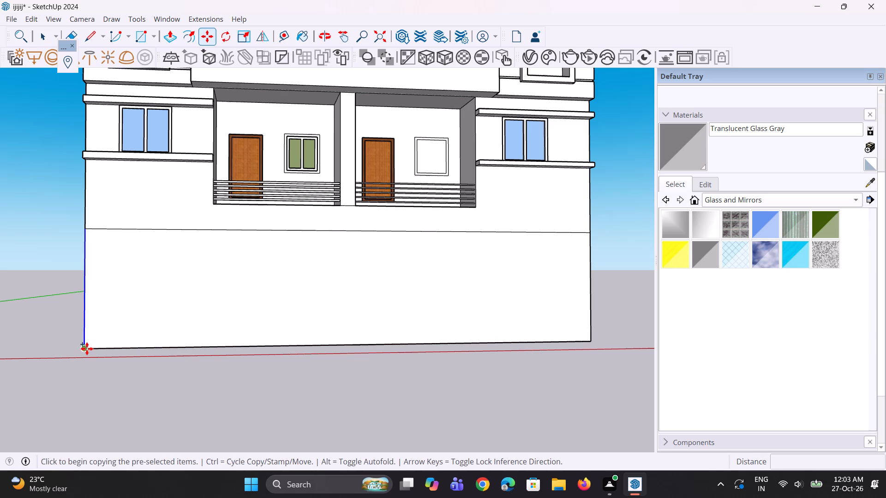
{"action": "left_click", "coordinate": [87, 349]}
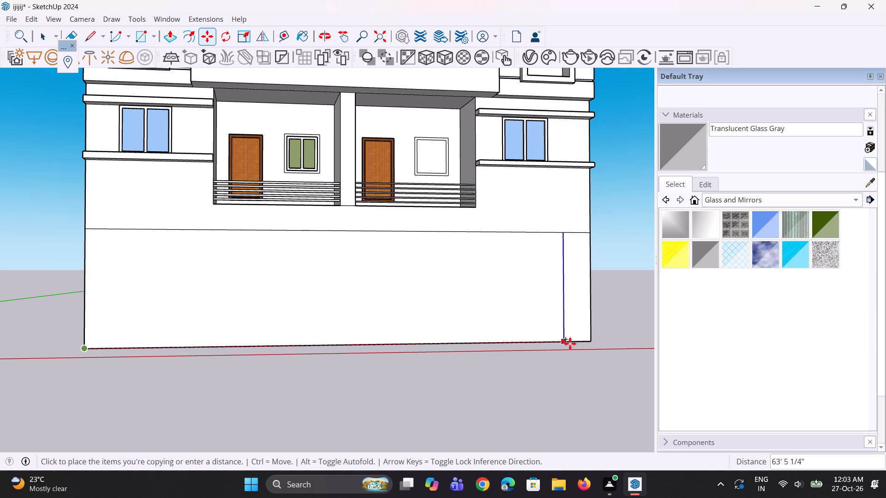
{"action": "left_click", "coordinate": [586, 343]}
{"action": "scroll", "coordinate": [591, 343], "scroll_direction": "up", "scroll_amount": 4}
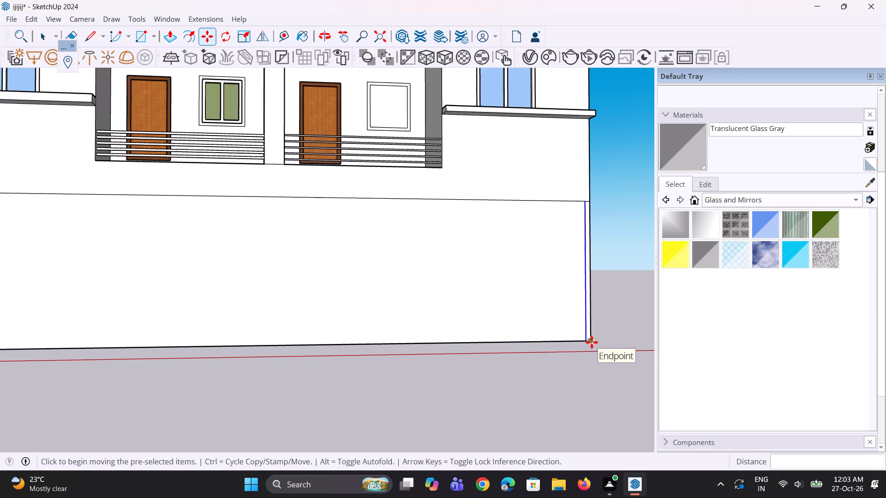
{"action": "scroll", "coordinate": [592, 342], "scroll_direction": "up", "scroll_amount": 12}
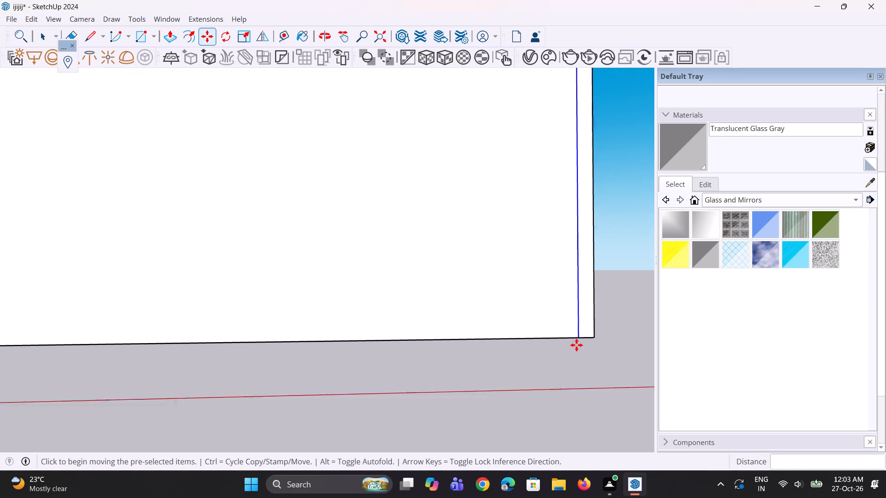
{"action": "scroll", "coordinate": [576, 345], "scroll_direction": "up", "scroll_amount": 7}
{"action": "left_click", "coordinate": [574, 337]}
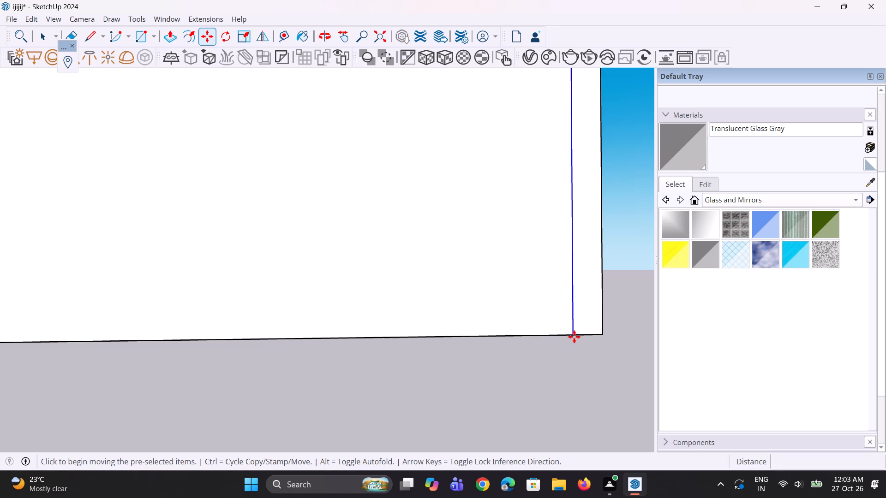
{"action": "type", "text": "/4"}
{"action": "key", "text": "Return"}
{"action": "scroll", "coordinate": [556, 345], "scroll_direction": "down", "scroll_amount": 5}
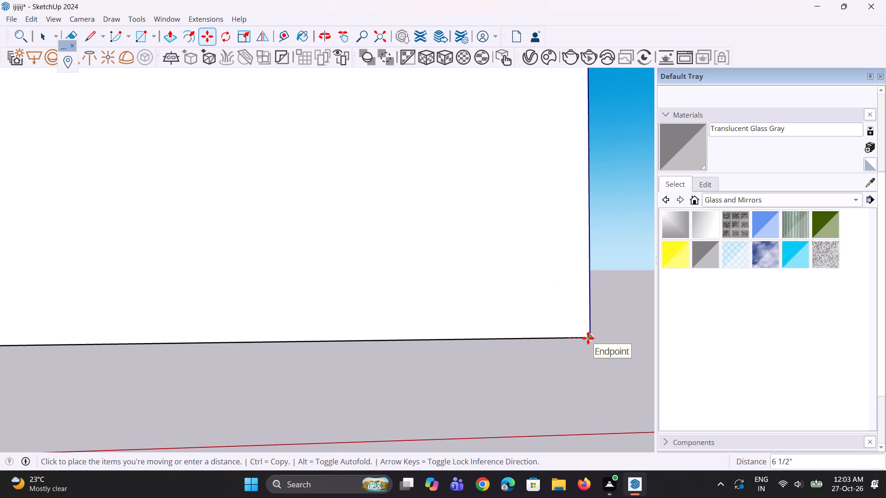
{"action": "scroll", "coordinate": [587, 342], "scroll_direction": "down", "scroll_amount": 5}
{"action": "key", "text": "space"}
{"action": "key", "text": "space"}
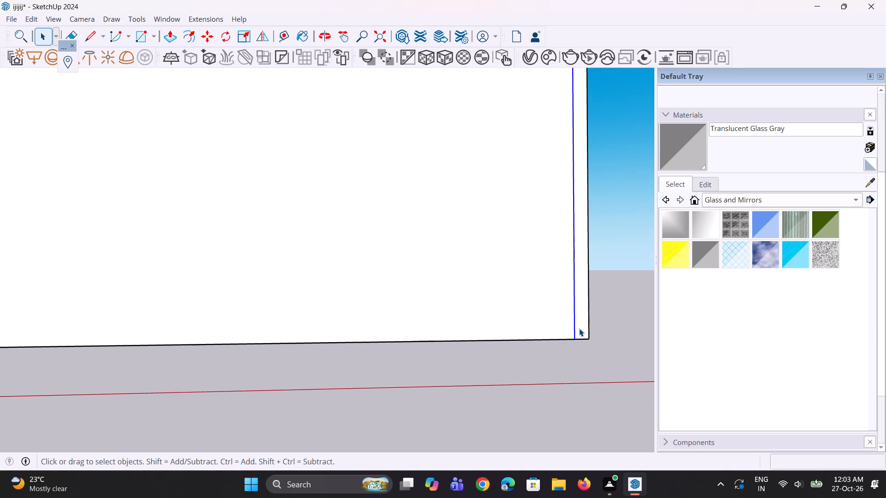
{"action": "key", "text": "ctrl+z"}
Erase the stray line and the short stub on the building's underside near the front wall's right corner.
{"action": "scroll", "coordinate": [575, 329], "scroll_direction": "up", "scroll_amount": 3}
{"action": "middle_click_drag", "start_coordinate": [569, 347], "coordinate": [563, 459]}
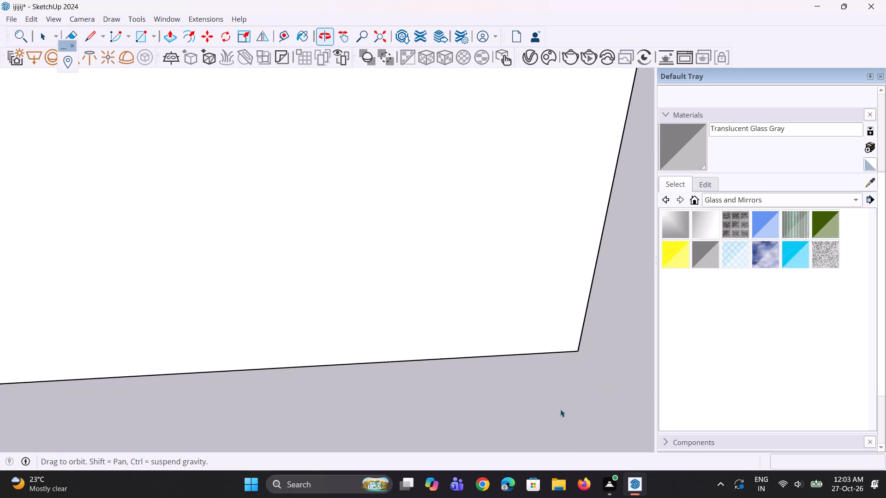
{"action": "scroll", "coordinate": [558, 367], "scroll_direction": "up", "scroll_amount": 10}
{"action": "middle_click_drag", "start_coordinate": [580, 313], "coordinate": [577, 38]}
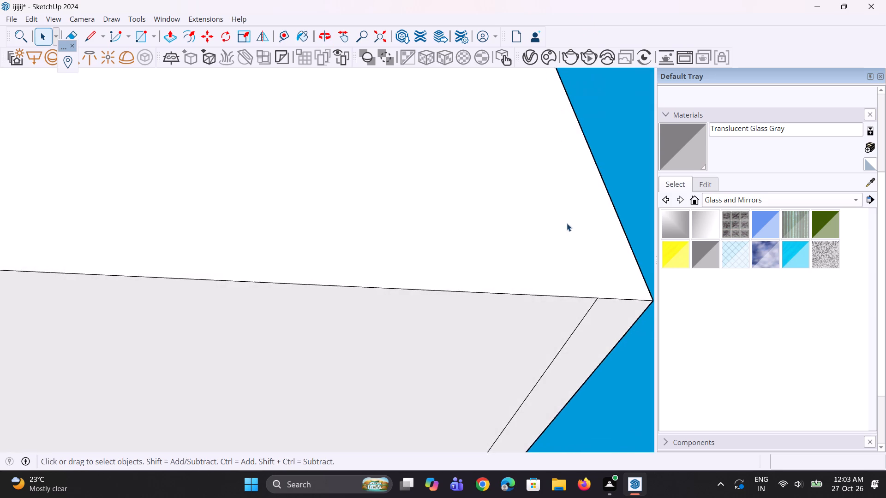
{"action": "scroll", "coordinate": [569, 230], "scroll_direction": "up", "scroll_amount": 4}
{"action": "key", "text": "e"}
{"action": "left_click_drag", "start_coordinate": [601, 356], "coordinate": [589, 350]}
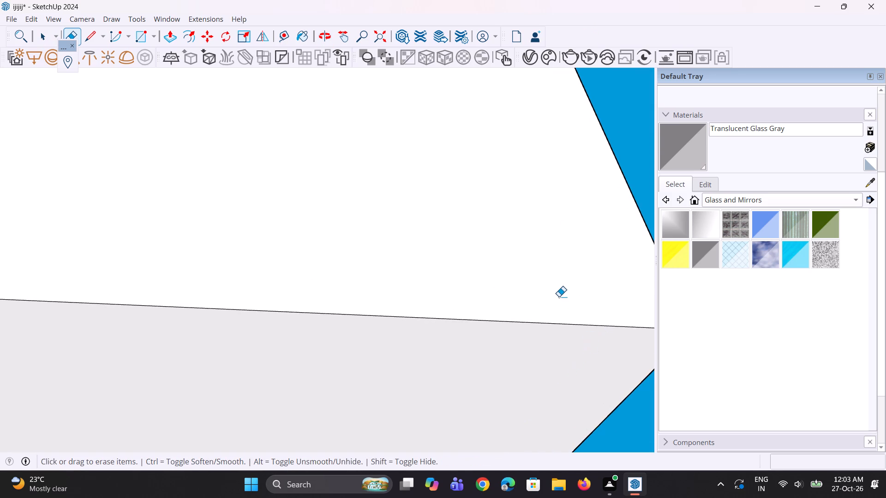
{"action": "scroll", "coordinate": [557, 294], "scroll_direction": "down", "scroll_amount": 6}
{"action": "middle_click_drag", "start_coordinate": [538, 308], "coordinate": [521, 387]}
{"action": "scroll", "coordinate": [465, 420], "scroll_direction": "up", "scroll_amount": 2}
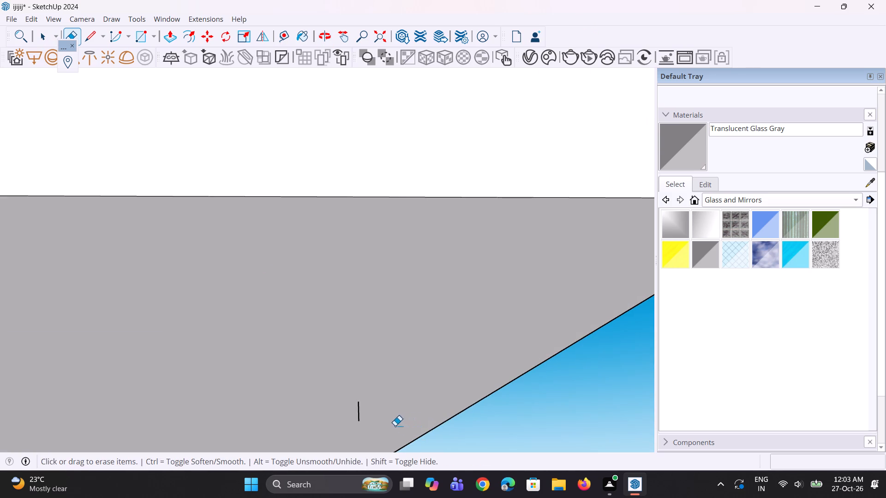
{"action": "left_click", "coordinate": [362, 414]}
Copy the ground-floor front wall's right vertical edge to its left corner and divide the span into four equal bays with /4.
{"action": "scroll", "coordinate": [389, 372], "scroll_direction": "down", "scroll_amount": 5}
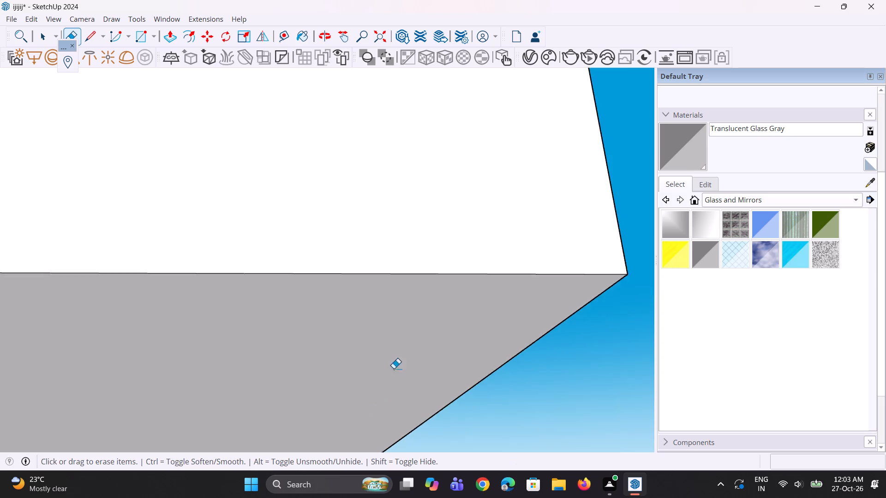
{"action": "scroll", "coordinate": [394, 368], "scroll_direction": "down", "scroll_amount": 6}
{"action": "scroll", "coordinate": [443, 338], "scroll_direction": "down", "scroll_amount": 6}
{"action": "scroll", "coordinate": [443, 389], "scroll_direction": "down", "scroll_amount": 12}
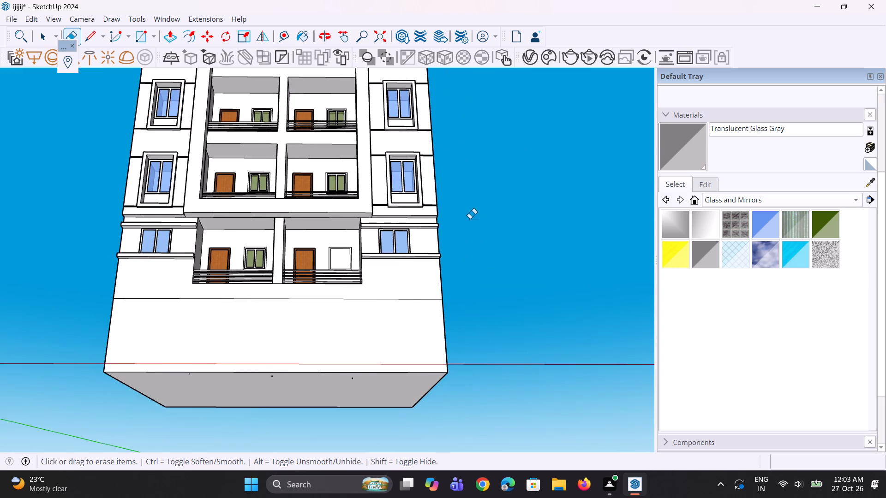
{"action": "middle_click_drag", "start_coordinate": [446, 204], "coordinate": [531, 217]}
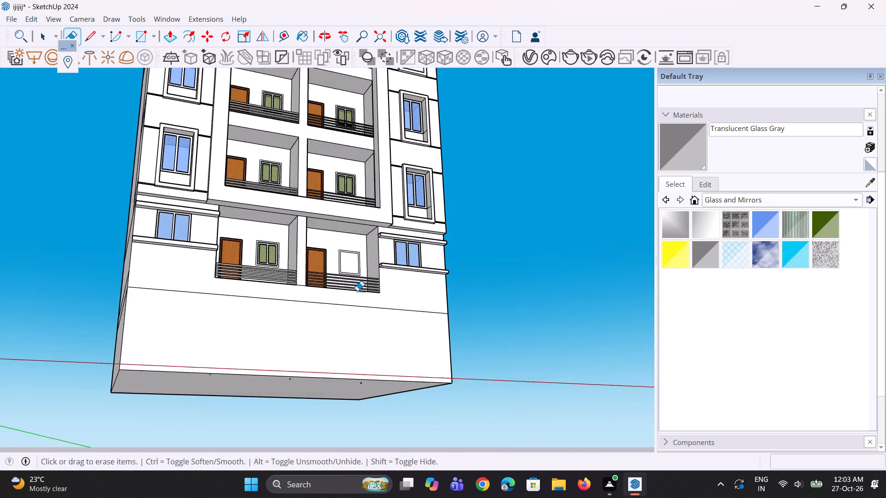
{"action": "middle_click_drag", "start_coordinate": [357, 291], "coordinate": [404, 276]}
{"action": "key", "text": "space"}
{"action": "scroll", "coordinate": [456, 327], "scroll_direction": "up", "scroll_amount": 2}
{"action": "key", "text": "space"}
{"action": "left_click", "coordinate": [444, 345]}
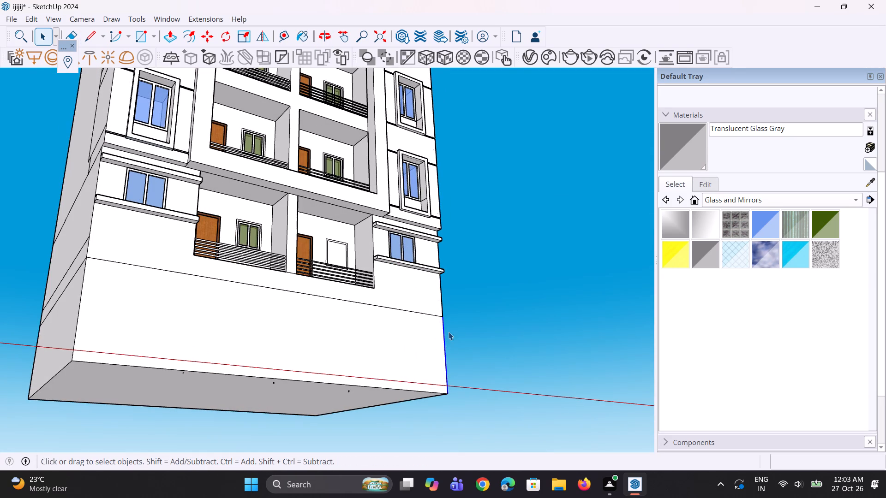
{"action": "scroll", "coordinate": [445, 350], "scroll_direction": "up", "scroll_amount": 2}
{"action": "key", "text": "m"}
{"action": "scroll", "coordinate": [448, 408], "scroll_direction": "up", "scroll_amount": 2}
{"action": "left_click_drag", "start_coordinate": [450, 407], "coordinate": [445, 407]}
{"action": "scroll", "coordinate": [410, 391], "scroll_direction": "down", "scroll_amount": 5}
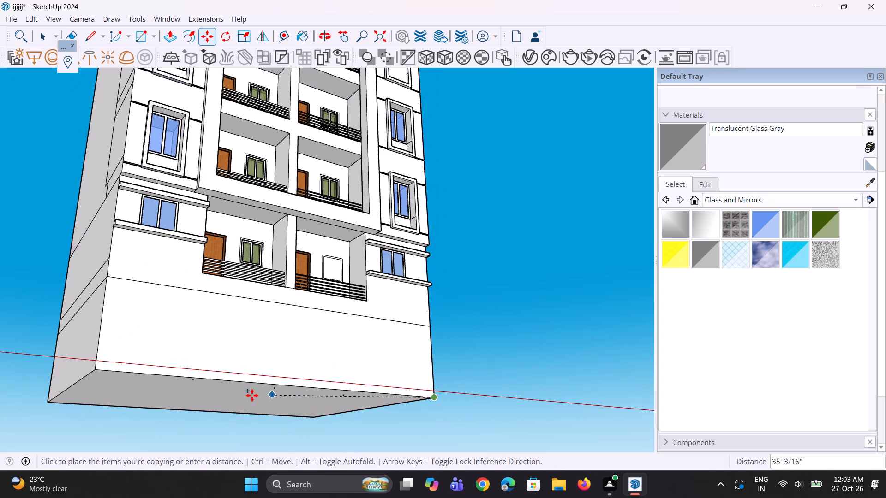
{"action": "left_click", "coordinate": [99, 370]}
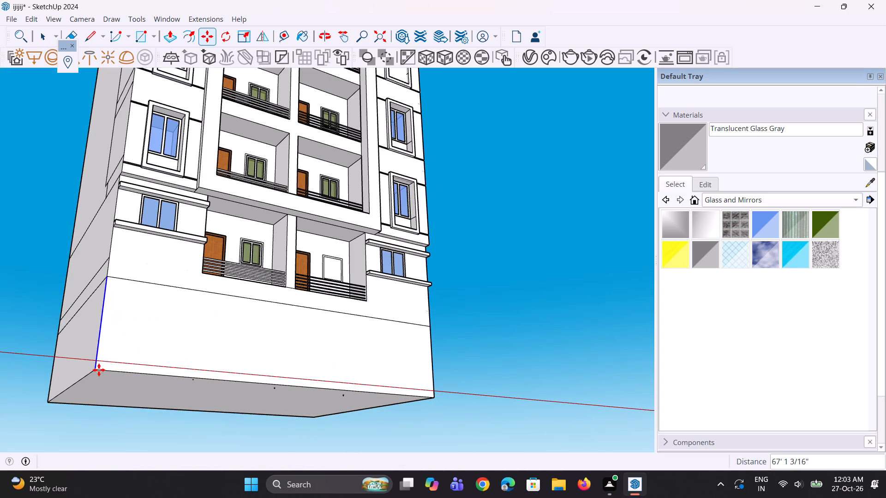
{"action": "type", "text": "/4"}
{"action": "key", "text": "Return"}
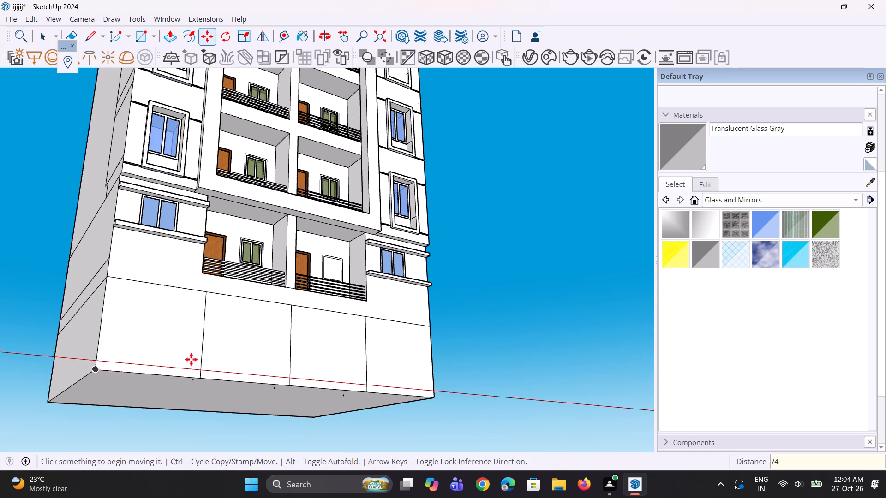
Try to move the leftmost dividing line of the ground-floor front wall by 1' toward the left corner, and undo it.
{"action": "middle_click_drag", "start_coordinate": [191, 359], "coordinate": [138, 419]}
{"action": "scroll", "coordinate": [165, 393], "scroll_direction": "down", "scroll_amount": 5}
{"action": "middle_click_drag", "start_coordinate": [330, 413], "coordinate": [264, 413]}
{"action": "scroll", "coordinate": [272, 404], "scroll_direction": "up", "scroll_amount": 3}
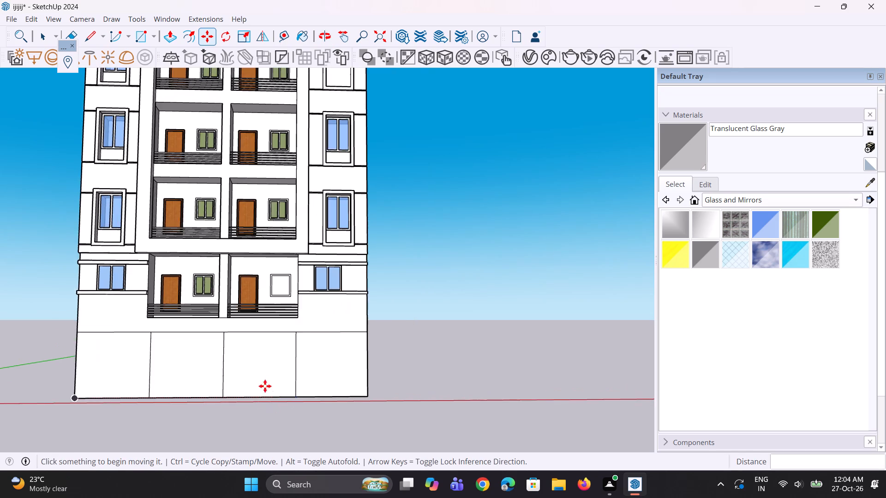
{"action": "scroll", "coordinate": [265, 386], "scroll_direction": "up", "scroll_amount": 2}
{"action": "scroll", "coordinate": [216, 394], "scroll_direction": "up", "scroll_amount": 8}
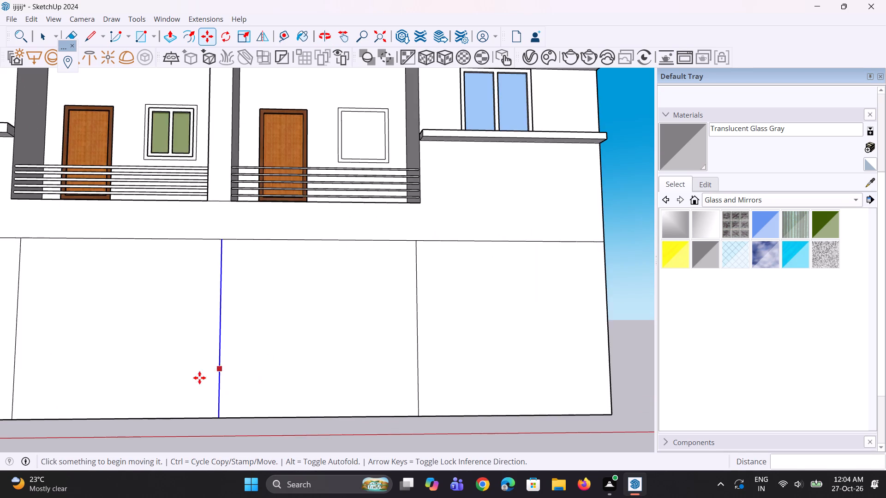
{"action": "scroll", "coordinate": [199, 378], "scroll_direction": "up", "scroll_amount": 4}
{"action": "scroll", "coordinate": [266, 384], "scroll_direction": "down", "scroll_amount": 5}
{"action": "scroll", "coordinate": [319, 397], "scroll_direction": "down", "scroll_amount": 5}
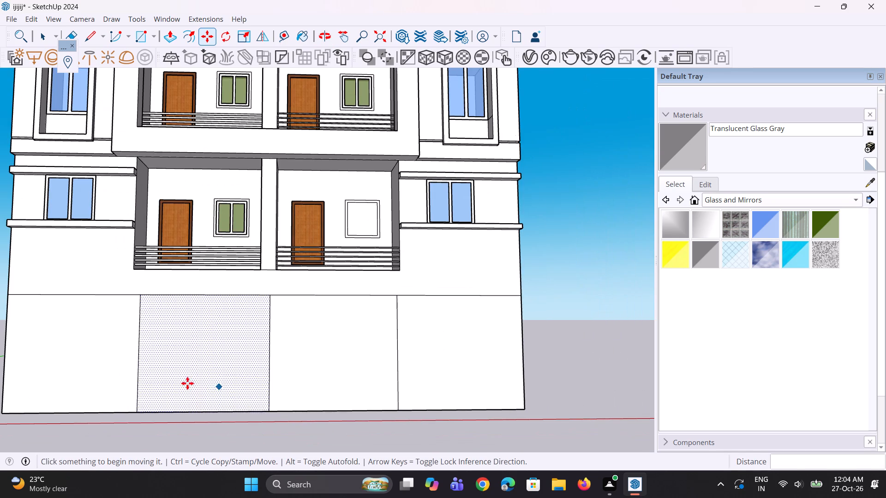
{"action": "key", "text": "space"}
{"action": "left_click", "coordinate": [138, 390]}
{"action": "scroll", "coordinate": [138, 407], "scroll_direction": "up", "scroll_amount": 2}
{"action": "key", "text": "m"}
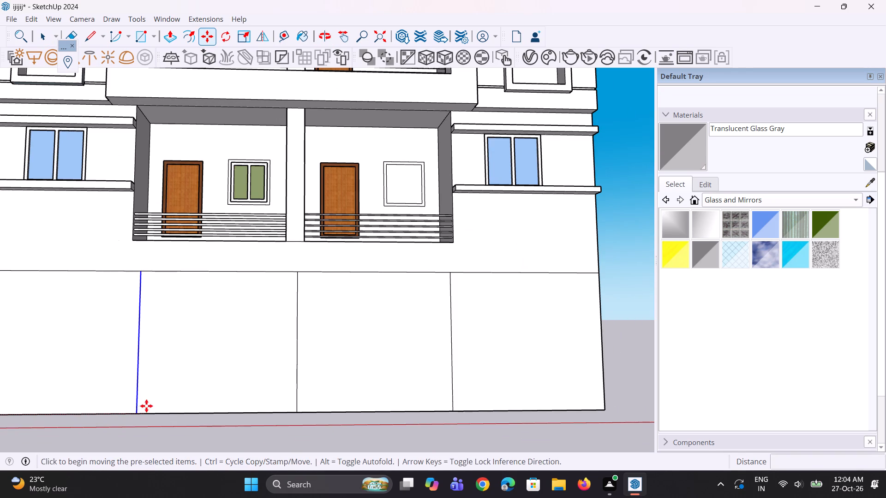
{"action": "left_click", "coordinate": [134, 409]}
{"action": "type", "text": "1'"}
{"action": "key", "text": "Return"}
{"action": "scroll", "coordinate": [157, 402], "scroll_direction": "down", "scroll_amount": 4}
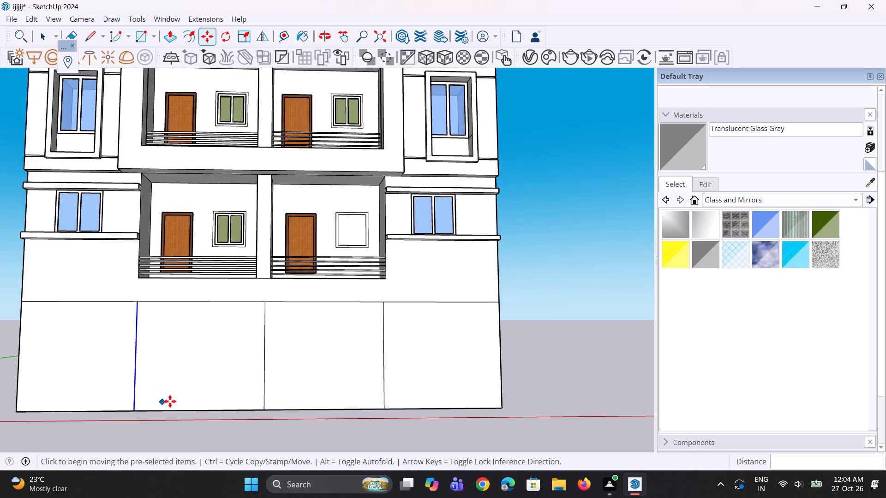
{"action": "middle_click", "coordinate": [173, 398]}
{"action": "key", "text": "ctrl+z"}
Move the leftmost dividing line of the ground-floor front wall about 1' toward the left corner.
{"action": "scroll", "coordinate": [157, 411], "scroll_direction": "up", "scroll_amount": 2}
{"action": "key", "text": "space"}
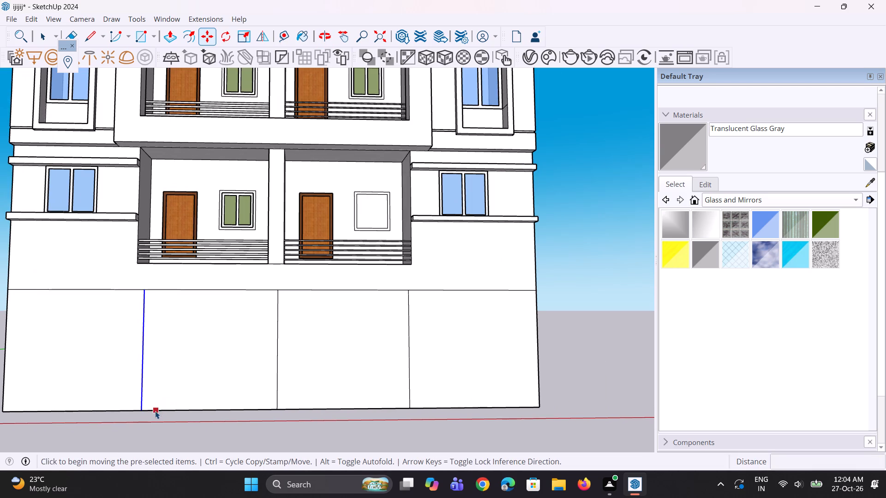
{"action": "key", "text": "m"}
{"action": "left_click", "coordinate": [141, 411]}
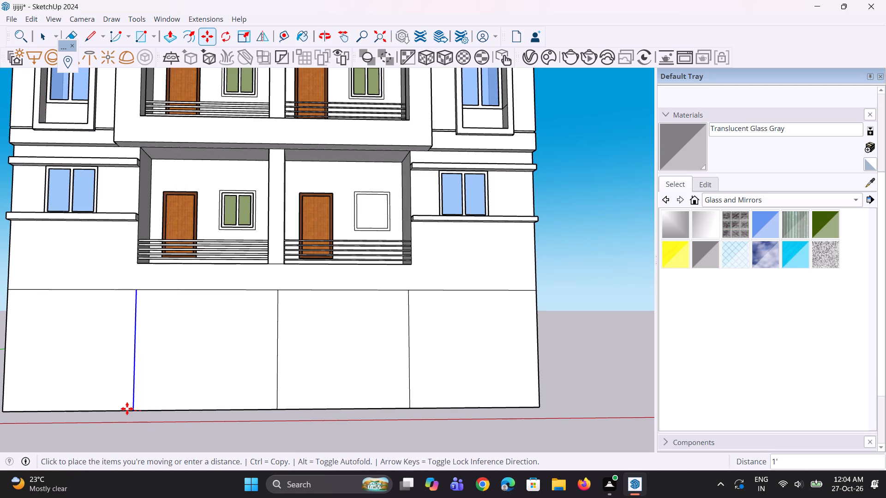
{"action": "left_click", "coordinate": [127, 409]}
{"action": "key", "text": "space"}
{"action": "key", "text": "space"}
Move the rightmost dividing line of the ground-floor front wall slightly toward the right corner.
{"action": "scroll", "coordinate": [131, 406], "scroll_direction": "down", "scroll_amount": 8}
{"action": "scroll", "coordinate": [257, 400], "scroll_direction": "up", "scroll_amount": 2}
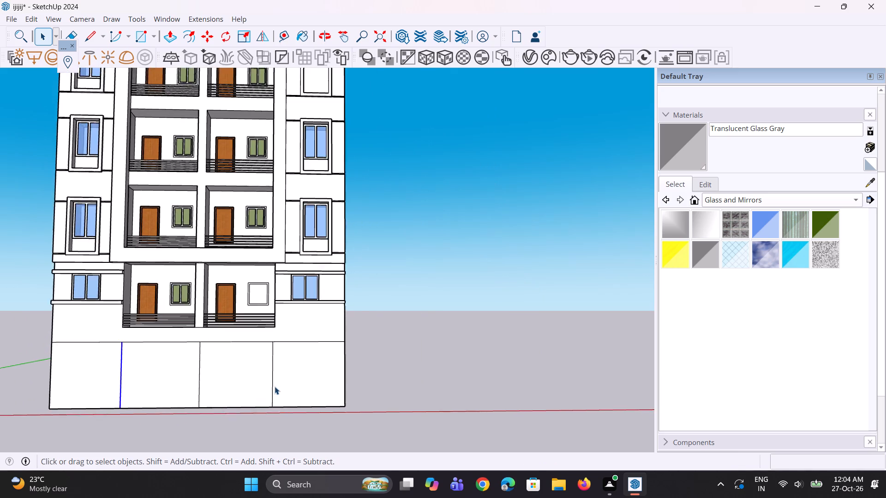
{"action": "scroll", "coordinate": [275, 386], "scroll_direction": "up", "scroll_amount": 1}
{"action": "left_click", "coordinate": [273, 402]}
{"action": "scroll", "coordinate": [275, 418], "scroll_direction": "up", "scroll_amount": 5}
{"action": "key", "text": "m"}
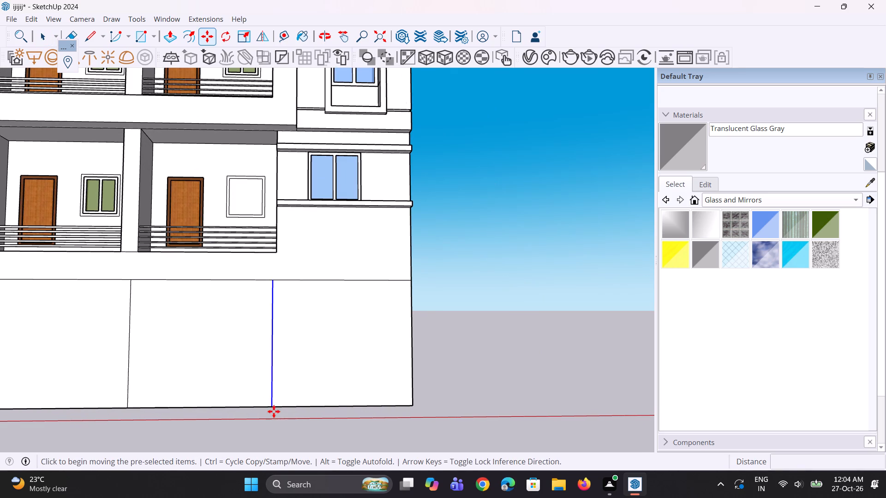
{"action": "left_click", "coordinate": [273, 409]}
{"action": "left_click", "coordinate": [278, 409]}
{"action": "key", "text": "space"}
Copy the rightmost dividing line 2' inward toward the wall's centre, outlining a narrow vertical strip.
{"action": "key", "text": "m"}
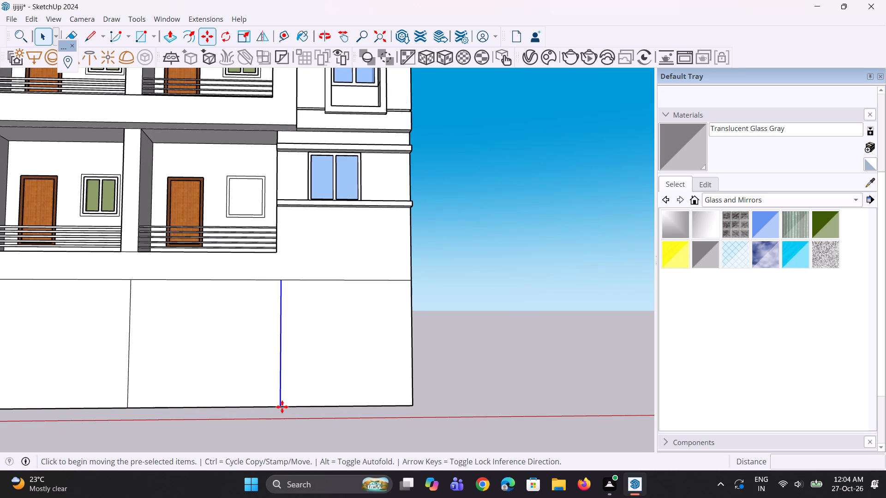
{"action": "scroll", "coordinate": [282, 407], "scroll_direction": "up", "scroll_amount": 3}
{"action": "left_click", "coordinate": [282, 407]}
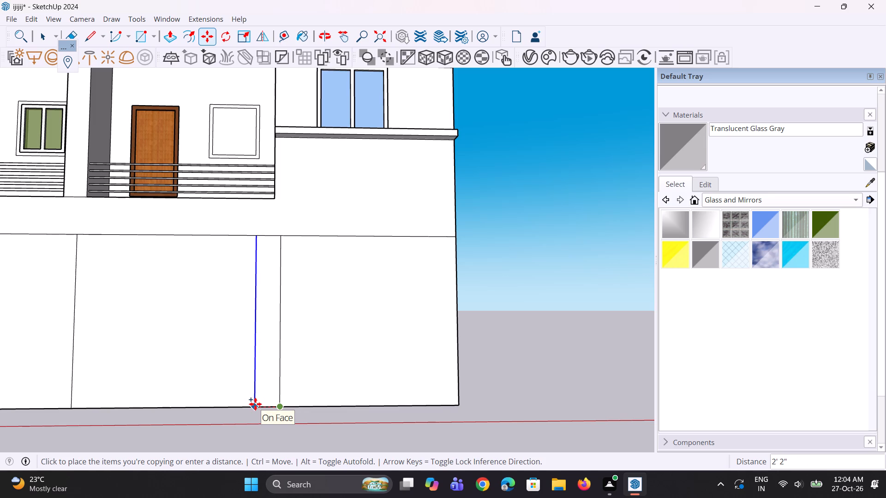
{"action": "type", "text": "2'"}
{"action": "key", "text": "Return"}
{"action": "middle_click_drag", "start_coordinate": [269, 397], "coordinate": [274, 398]}
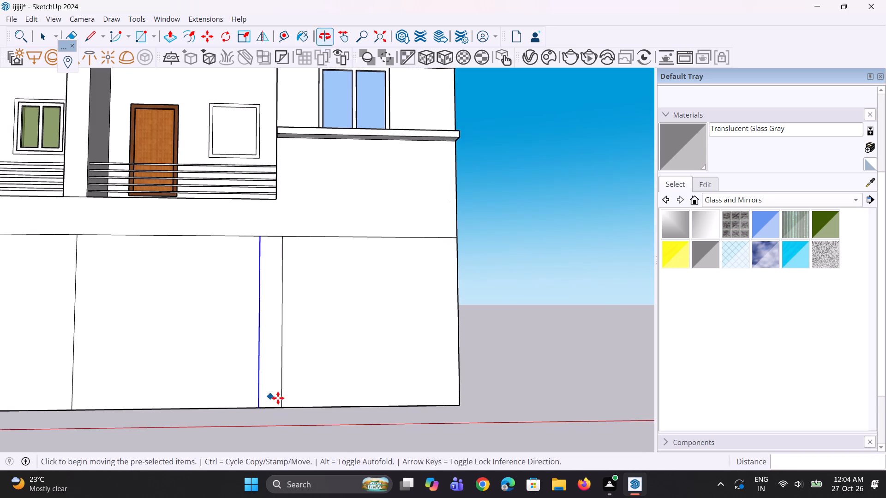
{"action": "key", "text": "space"}
Copy the middle dividing line of the ground-floor front wall about 2' toward the left corner, outlining a central strip.
{"action": "scroll", "coordinate": [287, 391], "scroll_direction": "down", "scroll_amount": 5}
{"action": "key", "text": "space"}
{"action": "key", "text": "space"}
{"action": "scroll", "coordinate": [201, 402], "scroll_direction": "up", "scroll_amount": 2}
{"action": "left_click", "coordinate": [144, 386]}
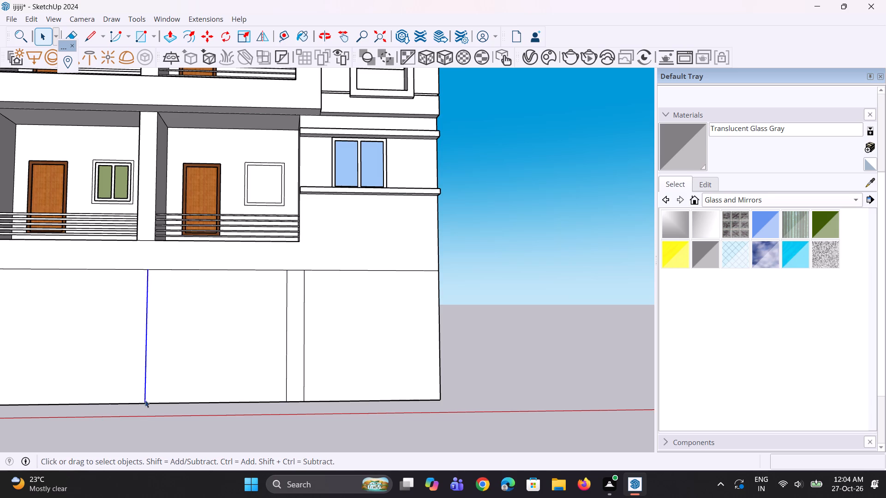
{"action": "scroll", "coordinate": [146, 407], "scroll_direction": "up", "scroll_amount": 1}
{"action": "key", "text": "m"}
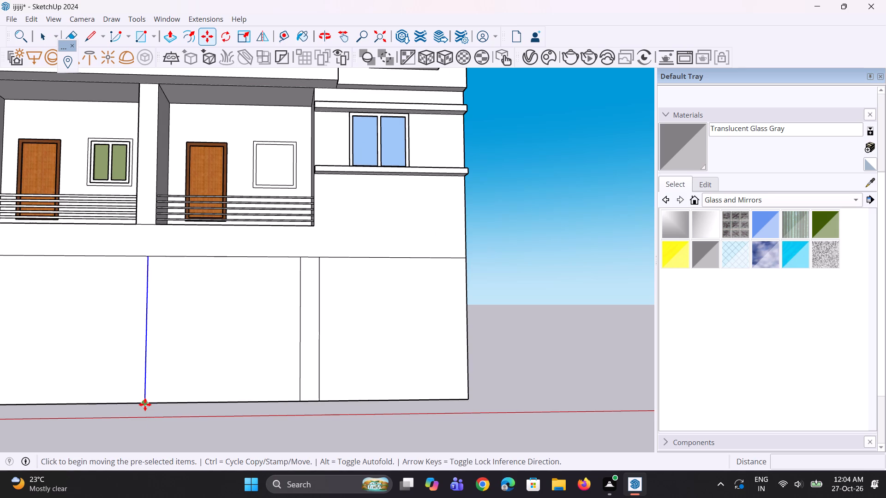
{"action": "left_click", "coordinate": [145, 404]}
{"action": "left_click", "coordinate": [122, 399]}
{"action": "scroll", "coordinate": [227, 391], "scroll_direction": "down", "scroll_amount": 6}
{"action": "middle_click_drag", "start_coordinate": [239, 379], "coordinate": [202, 443]}
{"action": "key", "text": "space"}
{"action": "key", "text": "space"}
Push the two bays on either side of the central strip about 26' into the ground floor, both to equal depth.
{"action": "scroll", "coordinate": [200, 413], "scroll_direction": "up", "scroll_amount": 2}
{"action": "key", "text": "p"}
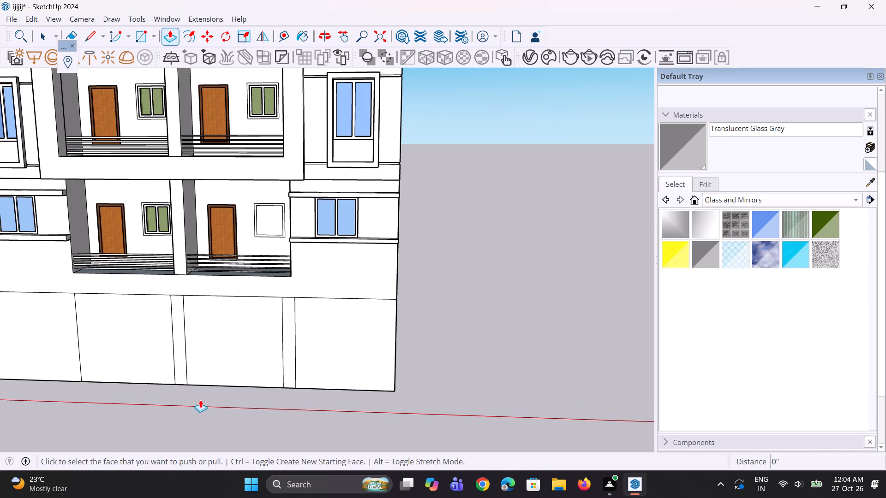
{"action": "left_click", "coordinate": [218, 373]}
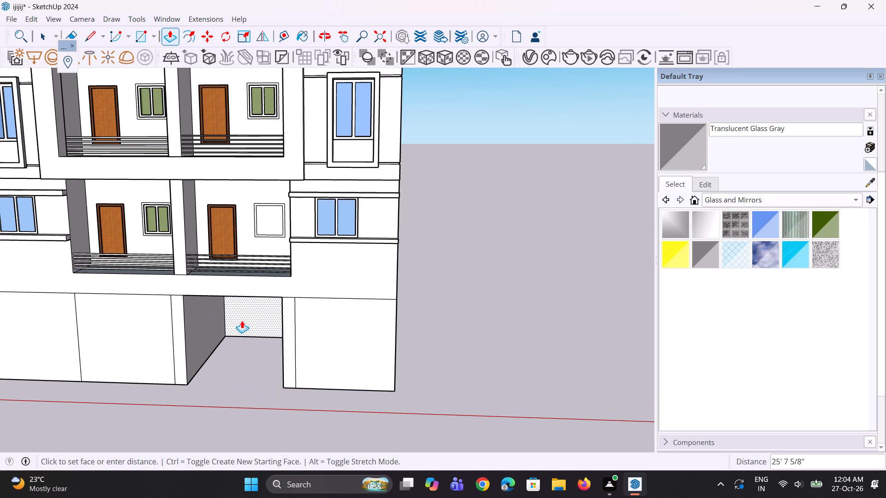
{"action": "left_click", "coordinate": [242, 320]}
{"action": "double_click", "coordinate": [143, 355]}
Copy the front vertical edge of the wall between the two open bays a little over 1' 6" back along its side face.
{"action": "scroll", "coordinate": [217, 368], "scroll_direction": "up", "scroll_amount": 1}
{"action": "middle_click_drag", "start_coordinate": [218, 368], "coordinate": [127, 368]}
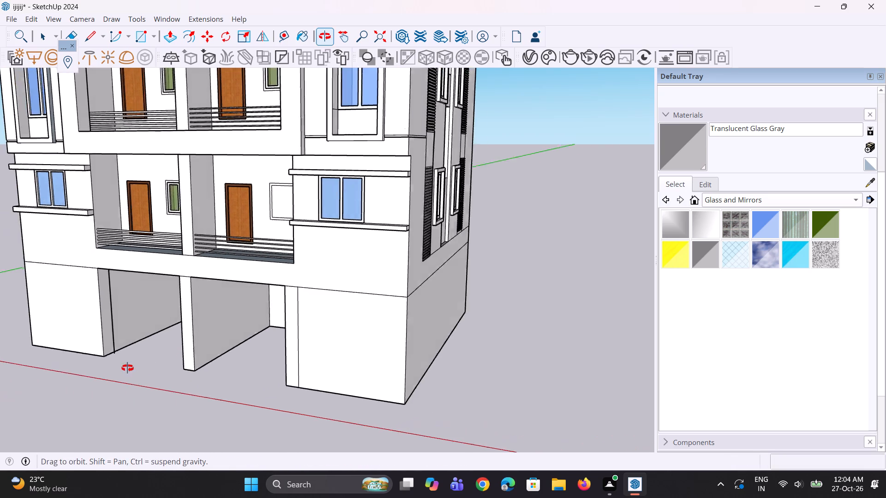
{"action": "middle_click_drag", "start_coordinate": [127, 368], "coordinate": [129, 367]}
{"action": "scroll", "coordinate": [217, 350], "scroll_direction": "up", "scroll_amount": 9}
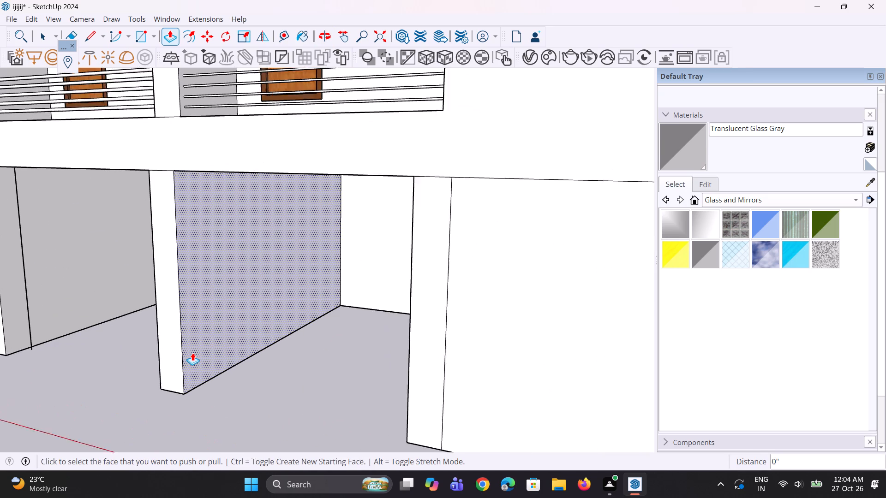
{"action": "key", "text": "space"}
{"action": "left_click", "coordinate": [183, 354]}
{"action": "scroll", "coordinate": [185, 391], "scroll_direction": "up", "scroll_amount": 2}
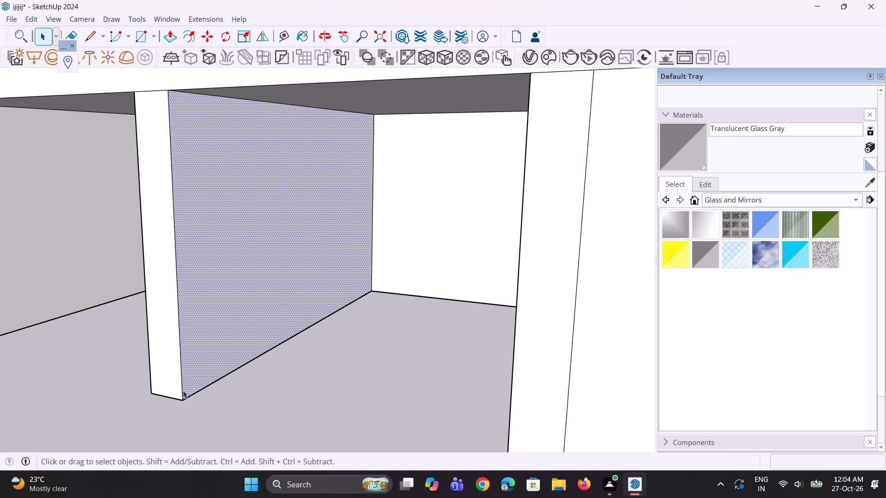
{"action": "left_click", "coordinate": [183, 390]}
{"action": "scroll", "coordinate": [186, 397], "scroll_direction": "up", "scroll_amount": 2}
{"action": "key", "text": "m"}
{"action": "scroll", "coordinate": [187, 398], "scroll_direction": "up", "scroll_amount": 2}
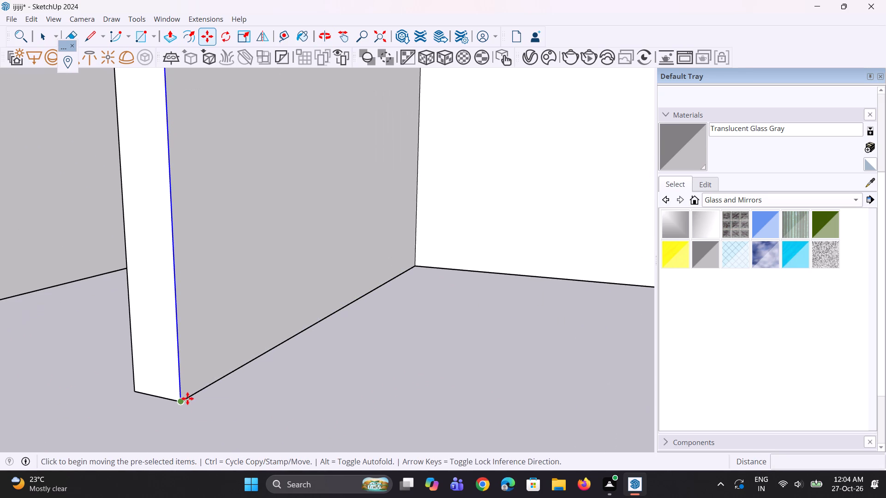
{"action": "left_click", "coordinate": [181, 399]}
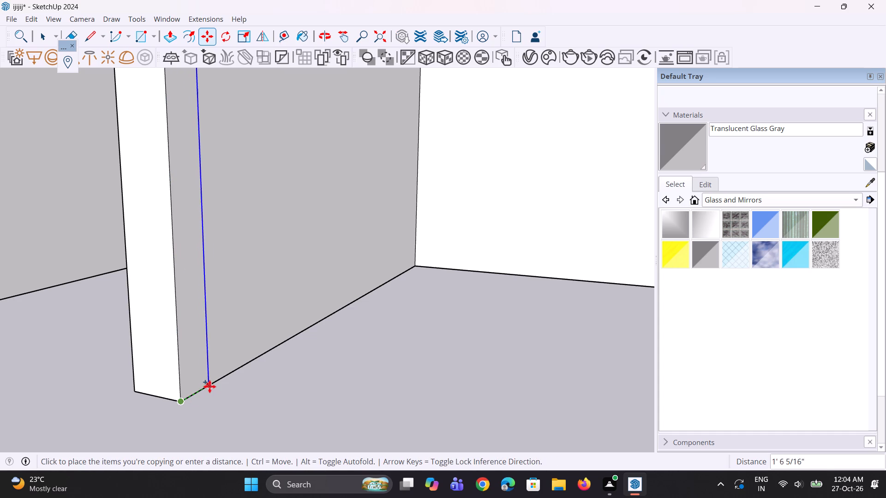
{"action": "left_click", "coordinate": [212, 383]}
{"action": "key", "text": "space"}
Push the dividing wall's side face behind the copied edge through its full 2' thickness, leaving only a front column.
{"action": "scroll", "coordinate": [294, 362], "scroll_direction": "down", "scroll_amount": 2}
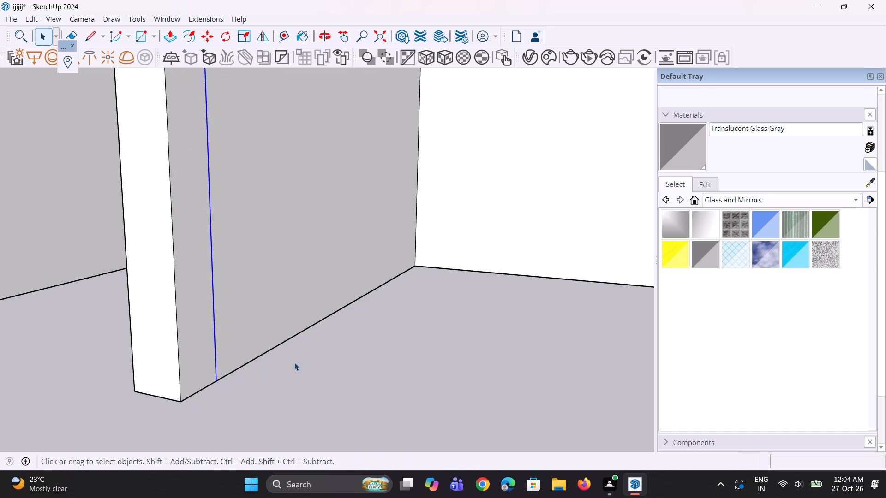
{"action": "scroll", "coordinate": [294, 362], "scroll_direction": "down", "scroll_amount": 1}
{"action": "key", "text": "p"}
{"action": "left_click", "coordinate": [272, 317]}
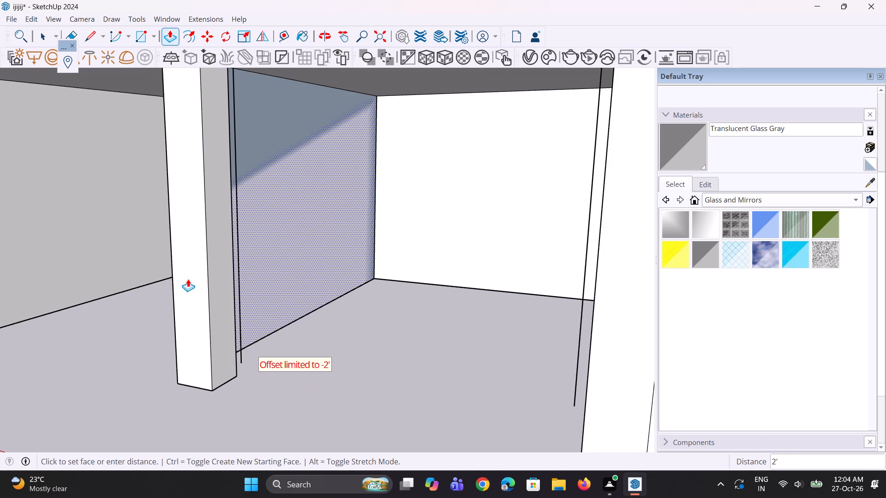
{"action": "left_click", "coordinate": [172, 273]}
Erase the stray vertical line standing beside the inner wall of the right ground-floor block.
{"action": "middle_click_drag", "start_coordinate": [162, 326], "coordinate": [168, 330]}
{"action": "middle_click_drag", "start_coordinate": [267, 333], "coordinate": [175, 352]}
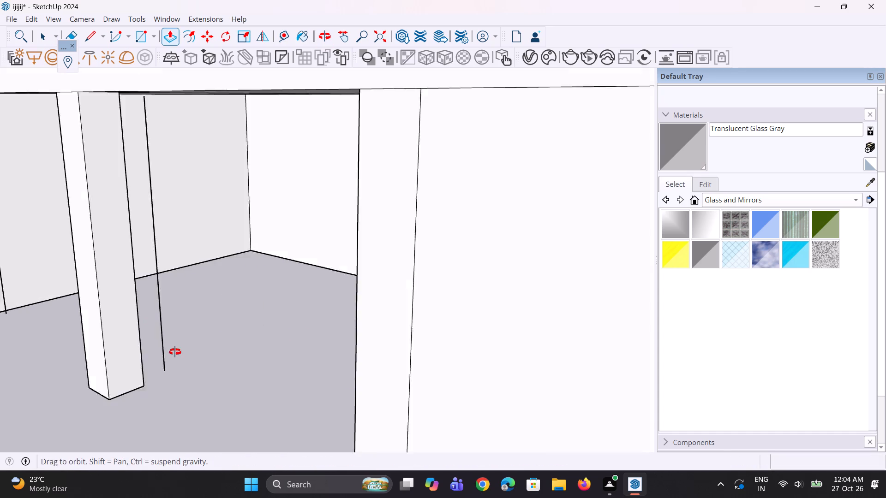
{"action": "middle_click_drag", "start_coordinate": [175, 352], "coordinate": [174, 352]}
{"action": "scroll", "coordinate": [152, 340], "scroll_direction": "up", "scroll_amount": 1}
{"action": "scroll", "coordinate": [155, 346], "scroll_direction": "down", "scroll_amount": 5}
{"action": "middle_click_drag", "start_coordinate": [156, 346], "coordinate": [157, 346]}
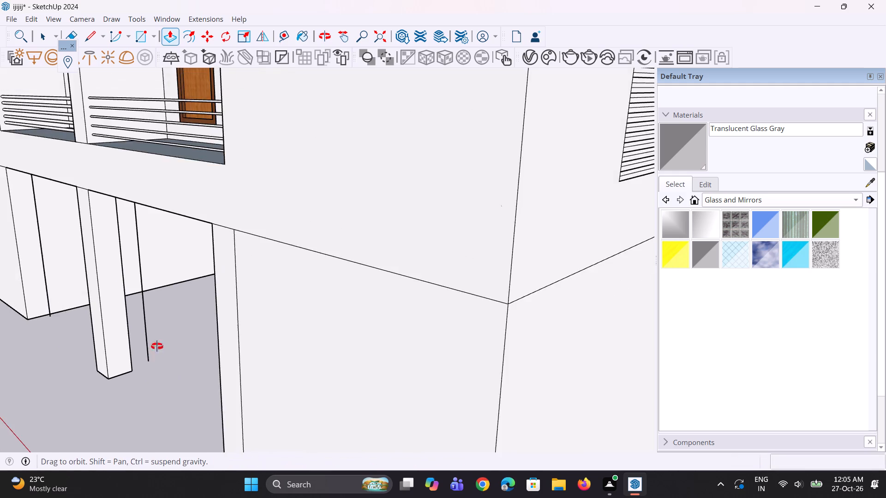
{"action": "middle_click_drag", "start_coordinate": [157, 346], "coordinate": [315, 329]}
{"action": "scroll", "coordinate": [250, 338], "scroll_direction": "down", "scroll_amount": 5}
{"action": "middle_click_drag", "start_coordinate": [279, 364], "coordinate": [444, 308]}
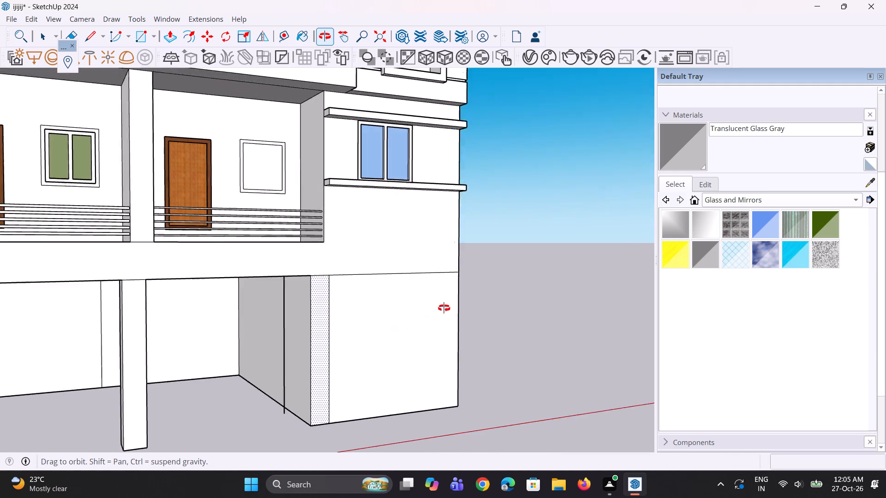
{"action": "middle_click_drag", "start_coordinate": [444, 308], "coordinate": [447, 306]}
{"action": "scroll", "coordinate": [331, 376], "scroll_direction": "up", "scroll_amount": 4}
{"action": "middle_click_drag", "start_coordinate": [413, 398], "coordinate": [320, 398]}
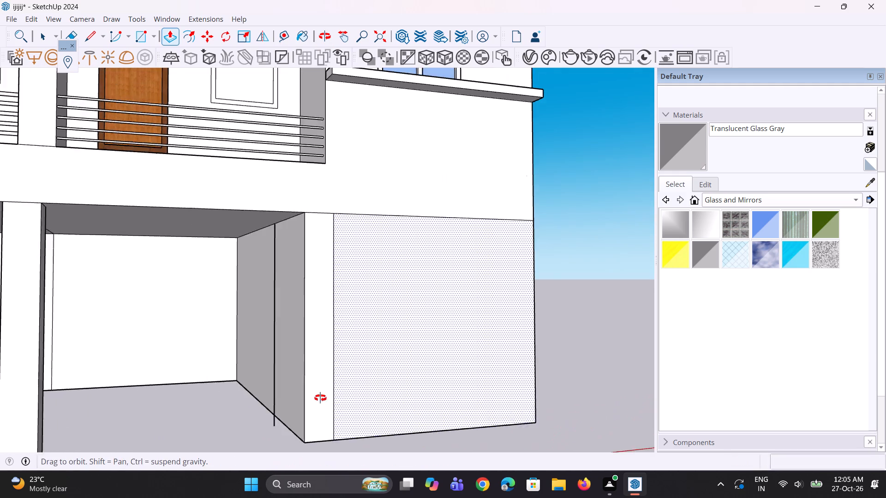
{"action": "middle_click_drag", "start_coordinate": [320, 398], "coordinate": [285, 403]}
{"action": "scroll", "coordinate": [359, 401], "scroll_direction": "down", "scroll_amount": 4}
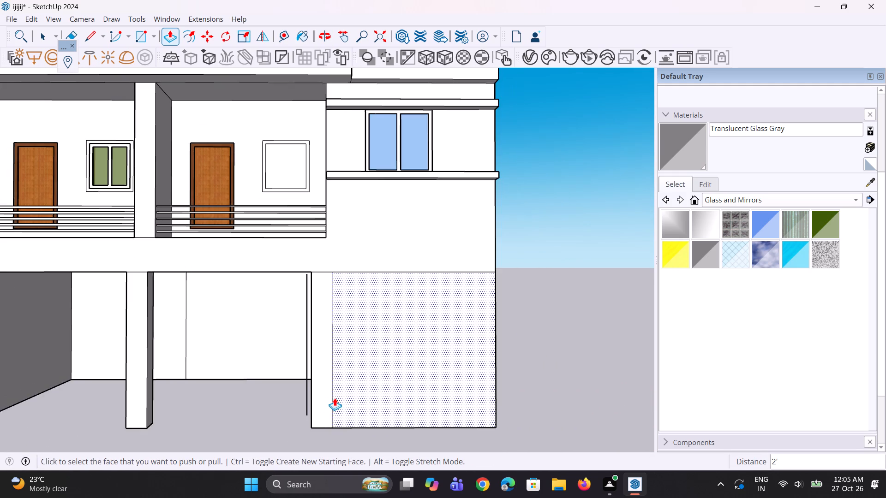
{"action": "scroll", "coordinate": [311, 398], "scroll_direction": "up", "scroll_amount": 5}
{"action": "middle_click_drag", "start_coordinate": [307, 396], "coordinate": [271, 433]}
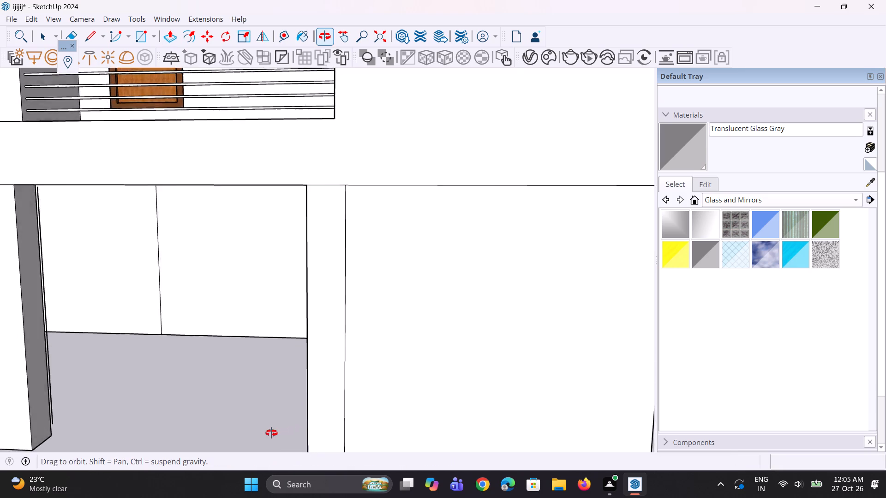
{"action": "middle_click_drag", "start_coordinate": [271, 433], "coordinate": [346, 405]}
{"action": "scroll", "coordinate": [323, 414], "scroll_direction": "up", "scroll_amount": 2}
{"action": "key", "text": "e"}
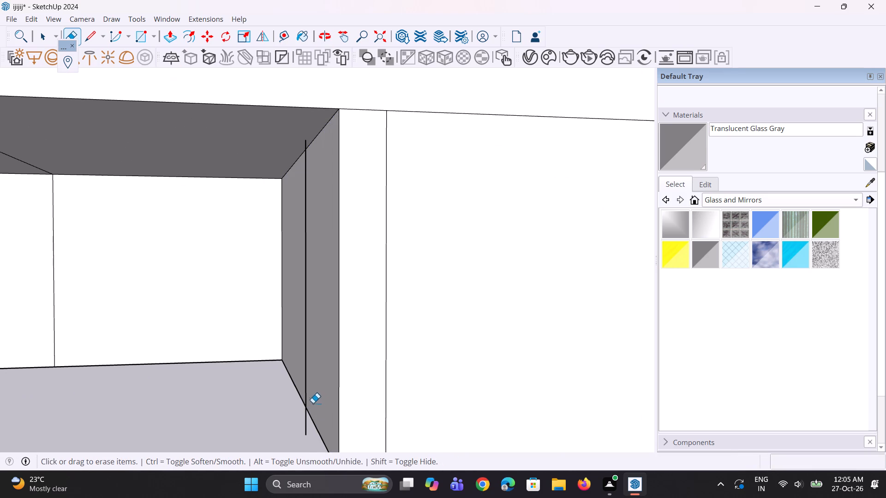
{"action": "left_click", "coordinate": [306, 399]}
Erase the stray vertical line standing just behind the central ground-floor column.
{"action": "scroll", "coordinate": [206, 348], "scroll_direction": "down", "scroll_amount": 5}
{"action": "middle_click_drag", "start_coordinate": [211, 353], "coordinate": [109, 358]}
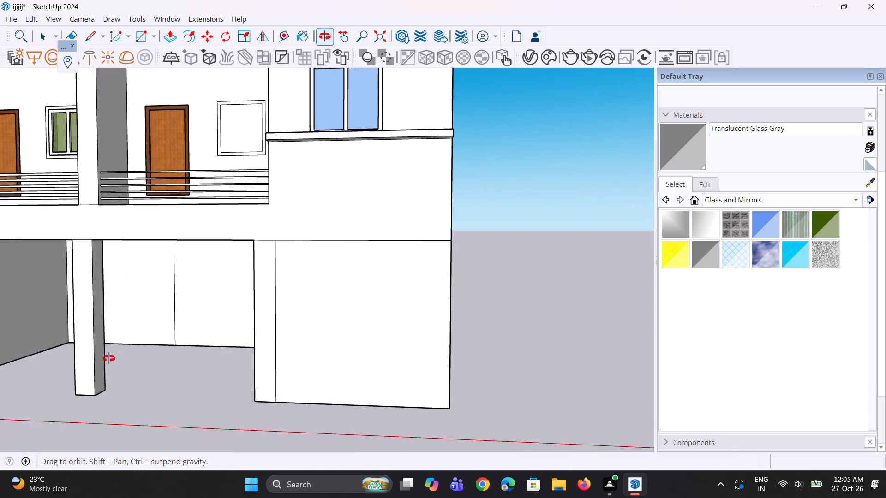
{"action": "middle_click_drag", "start_coordinate": [109, 358], "coordinate": [66, 341]}
{"action": "scroll", "coordinate": [152, 330], "scroll_direction": "up", "scroll_amount": 3}
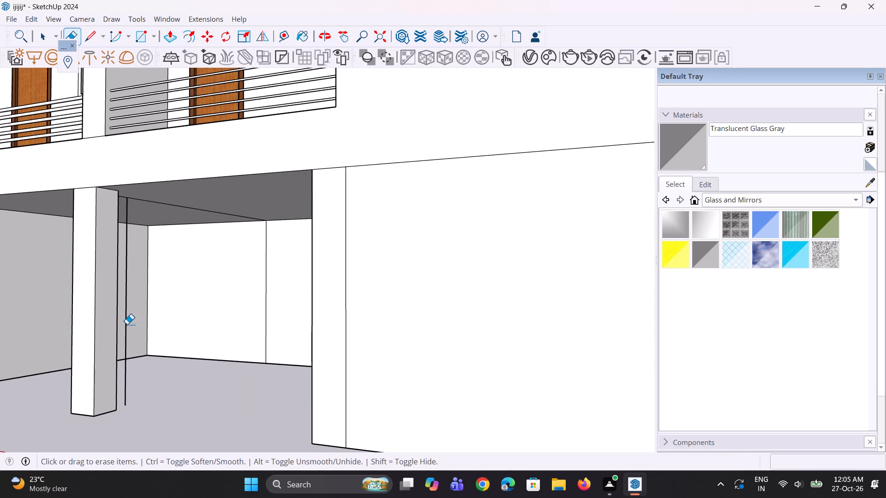
{"action": "left_click", "coordinate": [127, 324]}
Examine the opened ground floor and its central column from below and against the whole front facade.
{"action": "middle_click_drag", "start_coordinate": [156, 328], "coordinate": [246, 342]}
{"action": "scroll", "coordinate": [260, 339], "scroll_direction": "down", "scroll_amount": 6}
{"action": "middle_click_drag", "start_coordinate": [254, 325], "coordinate": [253, 247]}
{"action": "scroll", "coordinate": [252, 257], "scroll_direction": "up", "scroll_amount": 1}
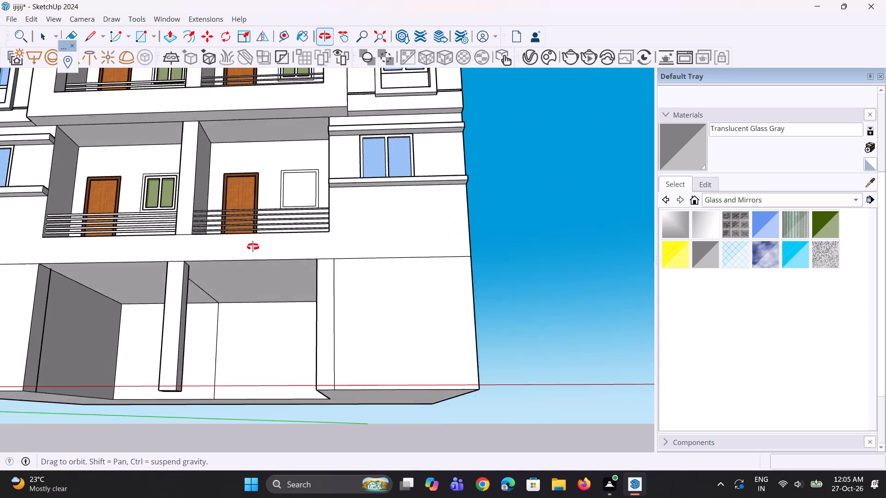
{"action": "middle_click_drag", "start_coordinate": [253, 247], "coordinate": [71, 474]}
{"action": "scroll", "coordinate": [71, 474], "scroll_direction": "up", "scroll_amount": 1}
{"action": "scroll", "coordinate": [125, 361], "scroll_direction": "down", "scroll_amount": 7}
{"action": "scroll", "coordinate": [186, 335], "scroll_direction": "down", "scroll_amount": 12}
{"action": "middle_click_drag", "start_coordinate": [243, 325], "coordinate": [447, 243]}
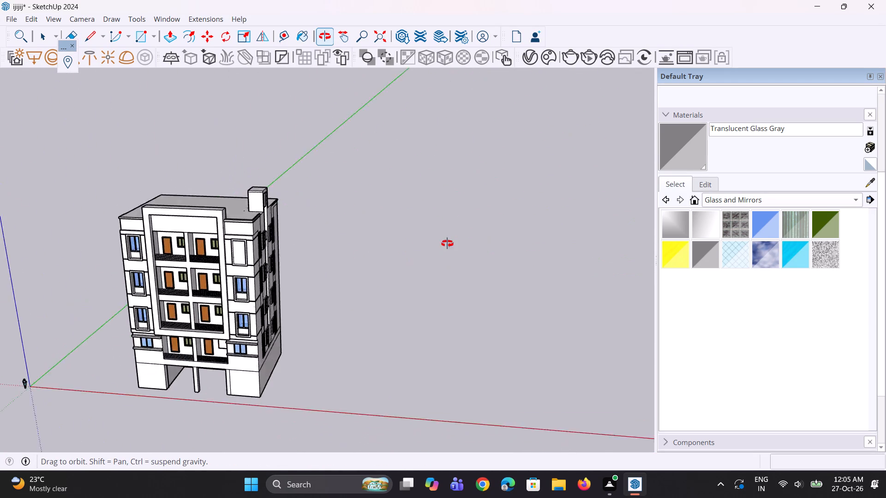
{"action": "middle_click_drag", "start_coordinate": [447, 243], "coordinate": [472, 233]}
{"action": "scroll", "coordinate": [318, 362], "scroll_direction": "up", "scroll_amount": 4}
{"action": "scroll", "coordinate": [200, 415], "scroll_direction": "up", "scroll_amount": 3}
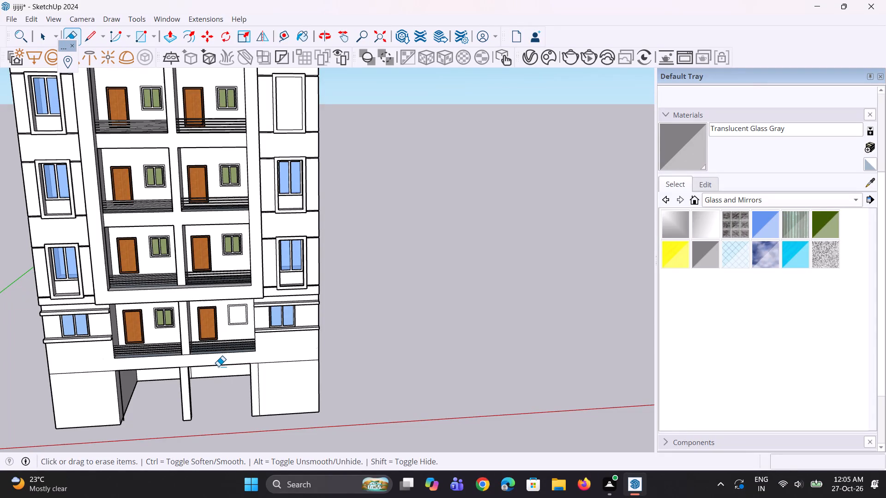
{"action": "scroll", "coordinate": [181, 334], "scroll_direction": "down", "scroll_amount": 2}
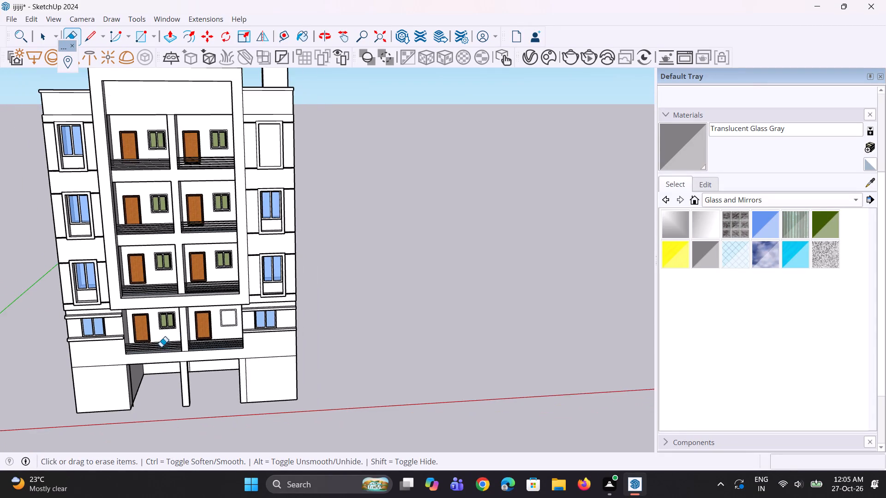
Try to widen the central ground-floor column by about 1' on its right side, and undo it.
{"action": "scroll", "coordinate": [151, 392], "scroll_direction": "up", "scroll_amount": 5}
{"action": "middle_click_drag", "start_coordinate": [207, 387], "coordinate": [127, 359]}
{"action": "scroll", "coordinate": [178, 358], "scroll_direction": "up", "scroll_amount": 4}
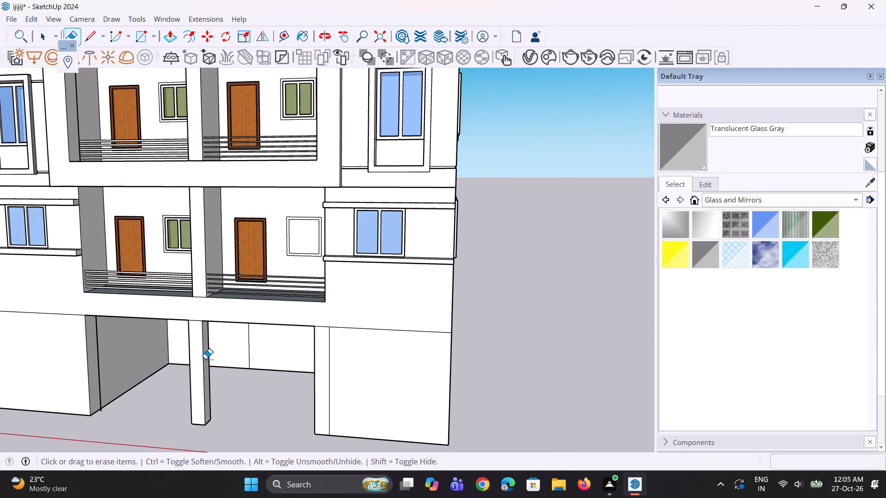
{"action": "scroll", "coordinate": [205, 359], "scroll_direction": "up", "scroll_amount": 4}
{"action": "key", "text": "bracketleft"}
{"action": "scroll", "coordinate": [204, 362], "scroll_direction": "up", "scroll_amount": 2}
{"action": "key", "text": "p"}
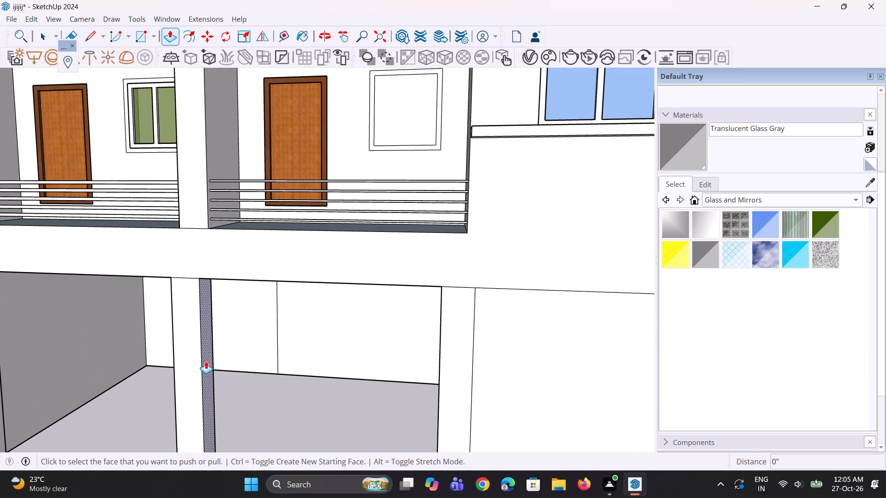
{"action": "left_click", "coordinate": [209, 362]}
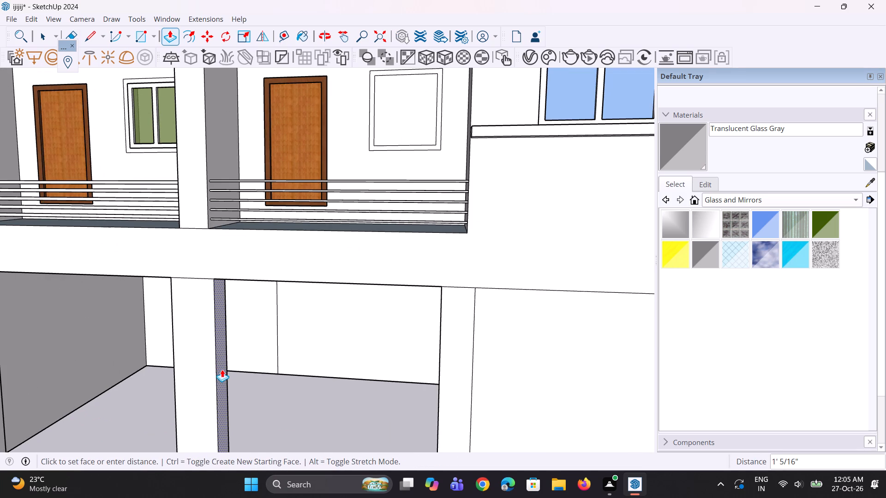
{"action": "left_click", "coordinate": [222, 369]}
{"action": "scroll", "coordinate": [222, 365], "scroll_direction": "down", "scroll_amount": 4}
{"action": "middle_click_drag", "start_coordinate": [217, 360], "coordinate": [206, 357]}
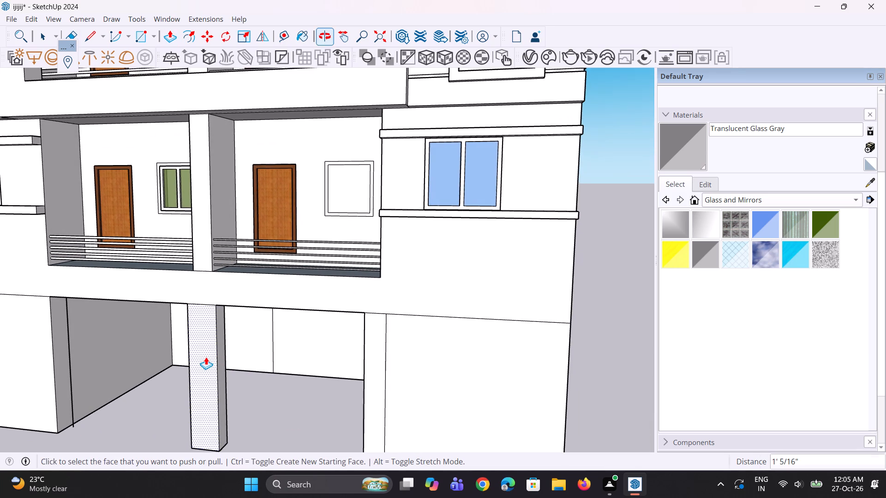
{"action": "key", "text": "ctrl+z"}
Extend the central ground-floor column's rear face about 8 5/8" toward the back wall.
{"action": "scroll", "coordinate": [218, 359], "scroll_direction": "up", "scroll_amount": 3, "text": "ctrl"}
{"action": "middle_click_drag", "start_coordinate": [221, 367], "coordinate": [445, 333]}
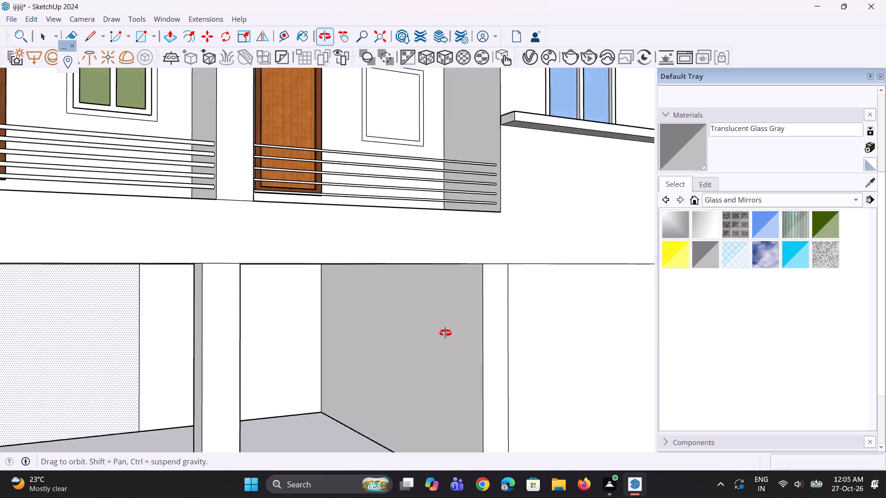
{"action": "middle_click_drag", "start_coordinate": [445, 333], "coordinate": [3, 347]}
{"action": "scroll", "coordinate": [277, 343], "scroll_direction": "up", "scroll_amount": 8}
{"action": "middle_click_drag", "start_coordinate": [243, 349], "coordinate": [203, 352]}
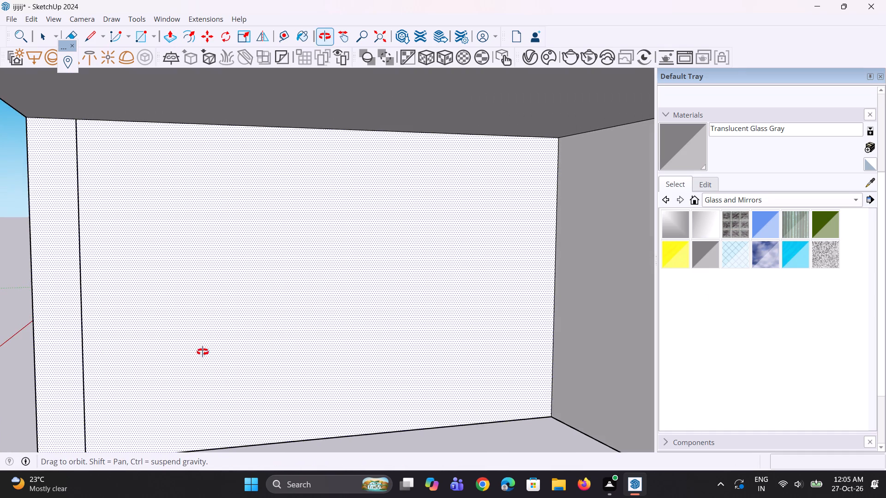
{"action": "middle_click_drag", "start_coordinate": [203, 352], "coordinate": [220, 347]}
{"action": "left_click", "coordinate": [64, 349]}
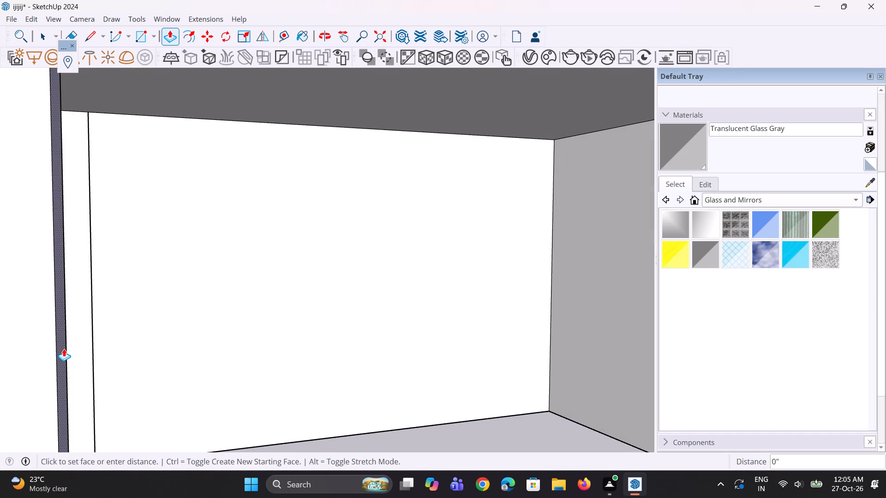
{"action": "left_click", "coordinate": [109, 354]}
Erase the stray vertical line on the inner side wall of the left ground-floor block, near its front corner.
{"action": "scroll", "coordinate": [248, 378], "scroll_direction": "down", "scroll_amount": 3}
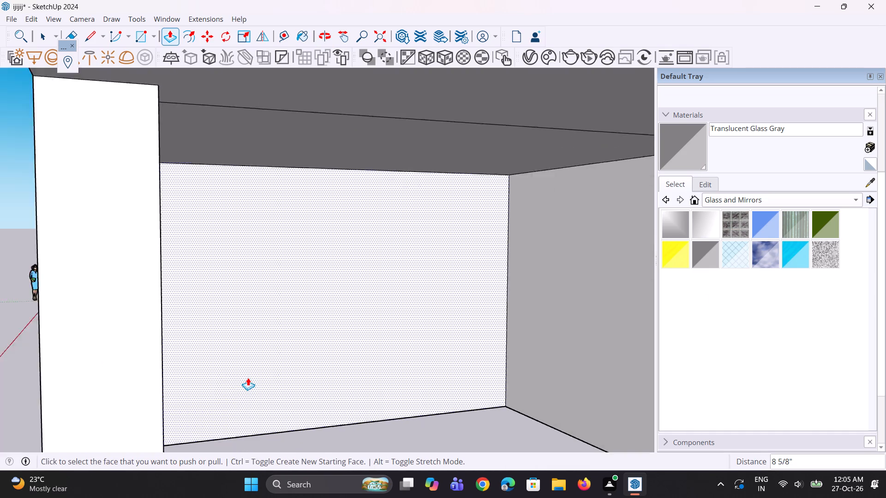
{"action": "scroll", "coordinate": [248, 378], "scroll_direction": "down", "scroll_amount": 1}
{"action": "middle_click_drag", "start_coordinate": [248, 378], "coordinate": [342, 369]}
{"action": "left_click", "coordinate": [373, 39]}
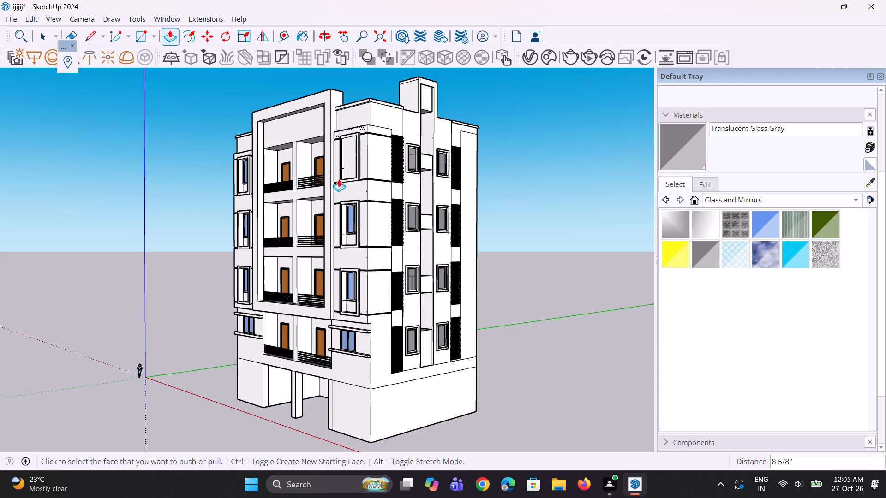
{"action": "scroll", "coordinate": [325, 218], "scroll_direction": "down", "scroll_amount": 4}
{"action": "scroll", "coordinate": [286, 322], "scroll_direction": "up", "scroll_amount": 1}
{"action": "middle_click_drag", "start_coordinate": [291, 325], "coordinate": [401, 320]}
{"action": "scroll", "coordinate": [271, 365], "scroll_direction": "up", "scroll_amount": 6}
{"action": "middle_click_drag", "start_coordinate": [238, 342], "coordinate": [293, 333]}
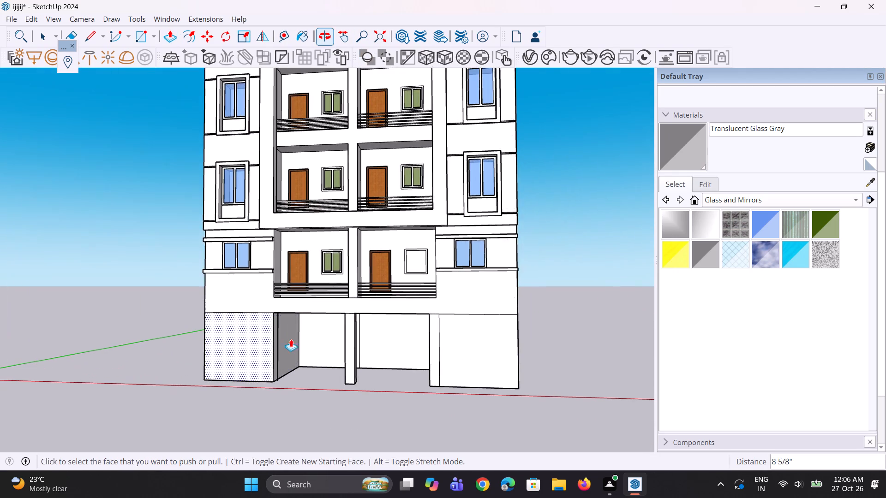
{"action": "scroll", "coordinate": [248, 377], "scroll_direction": "up", "scroll_amount": 3}
{"action": "middle_click_drag", "start_coordinate": [359, 359], "coordinate": [287, 368]}
{"action": "scroll", "coordinate": [287, 367], "scroll_direction": "up", "scroll_amount": 10}
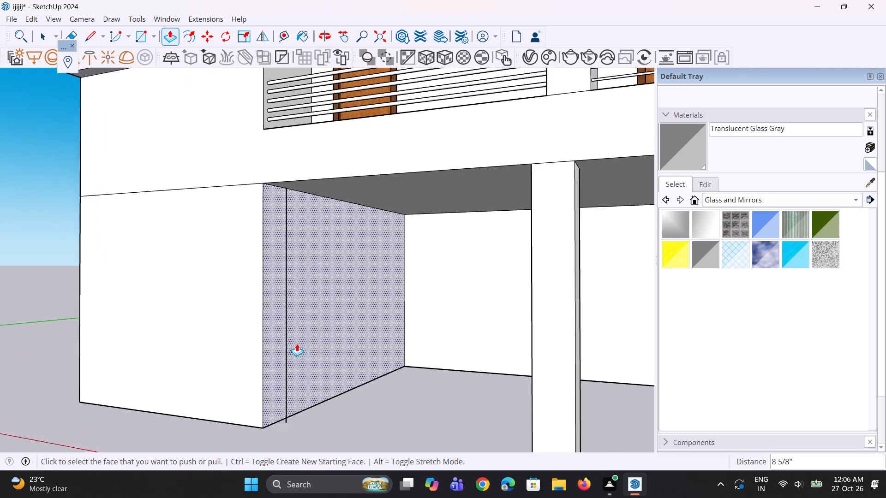
{"action": "key", "text": "e"}
{"action": "left_click", "coordinate": [288, 338]}
{"action": "left_click", "coordinate": [283, 338]}
{"action": "left_click", "coordinate": [286, 338]}
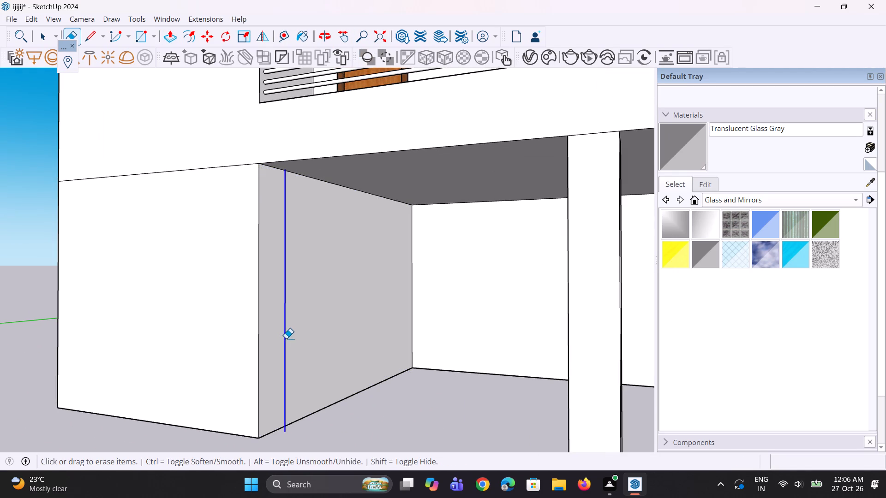
Offset the outline of the left ground-floor block's front face inward by about 1' 9 5/8".
{"action": "middle_click_drag", "start_coordinate": [264, 349], "coordinate": [277, 342]}
{"action": "key", "text": "space"}
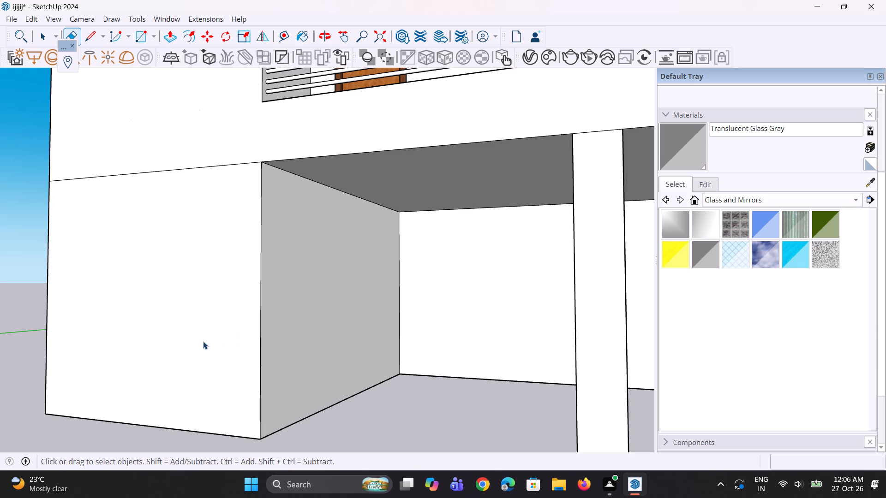
{"action": "left_click", "coordinate": [200, 343]}
{"action": "key", "text": "f"}
{"action": "left_click", "coordinate": [242, 339]}
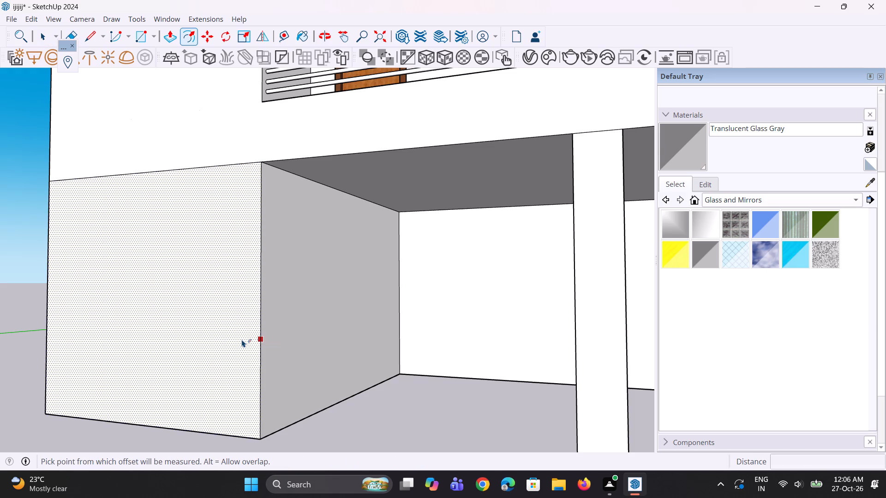
{"action": "left_click", "coordinate": [233, 338]}
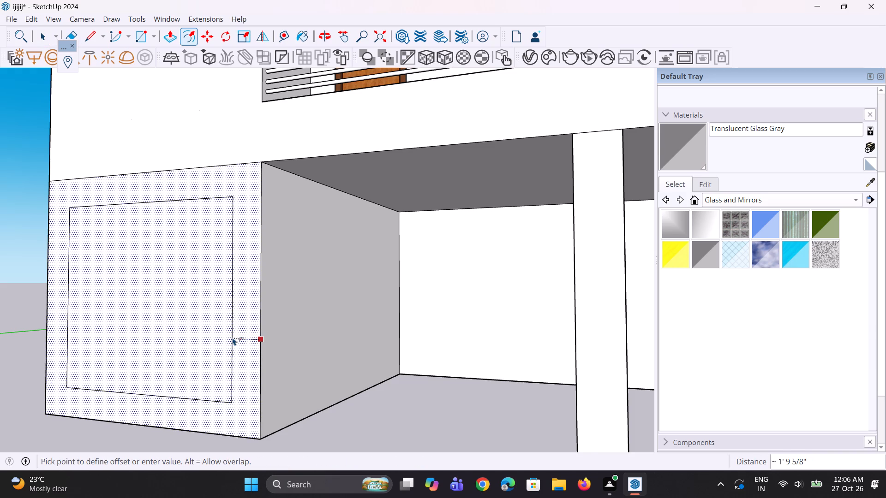
Move the offset rectangle's bottom edge on the left block down to the base of the wall.
{"action": "middle_click_drag", "start_coordinate": [215, 354], "coordinate": [251, 349]}
{"action": "key", "text": "space"}
{"action": "key", "text": "space"}
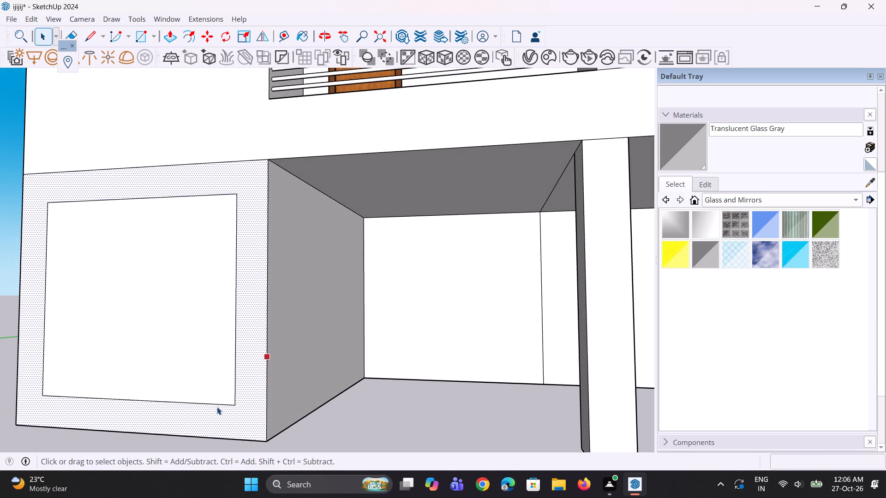
{"action": "left_click", "coordinate": [219, 402]}
{"action": "left_click", "coordinate": [212, 403]}
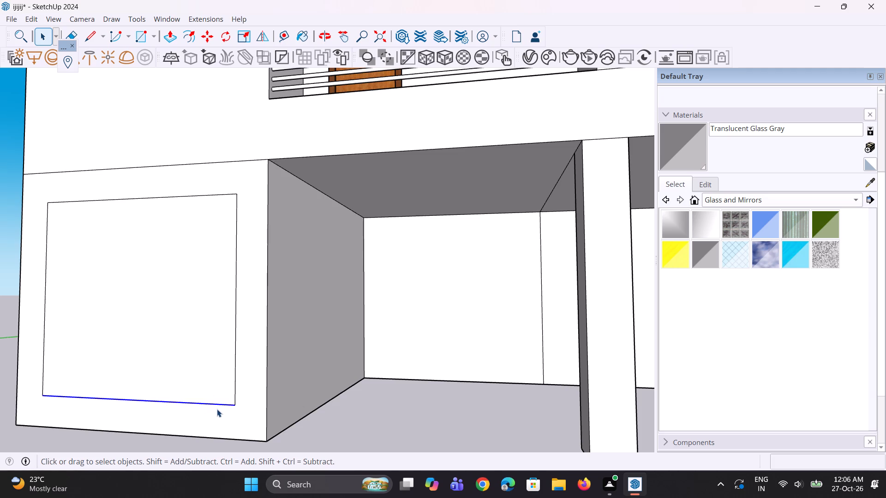
{"action": "scroll", "coordinate": [217, 409], "scroll_direction": "up", "scroll_amount": 2}
{"action": "key", "text": "m"}
{"action": "scroll", "coordinate": [228, 402], "scroll_direction": "up", "scroll_amount": 1}
{"action": "left_click", "coordinate": [234, 402]}
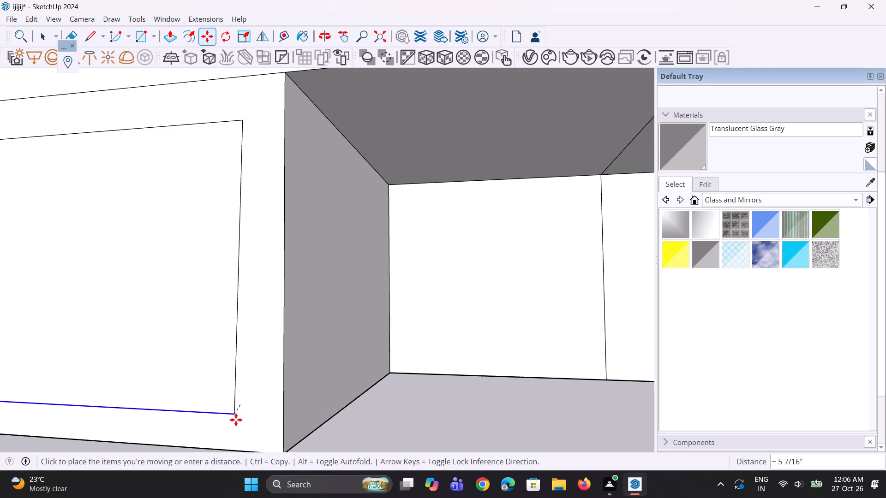
{"action": "left_click", "coordinate": [236, 450]}
{"action": "scroll", "coordinate": [246, 400], "scroll_direction": "down", "scroll_amount": 5}
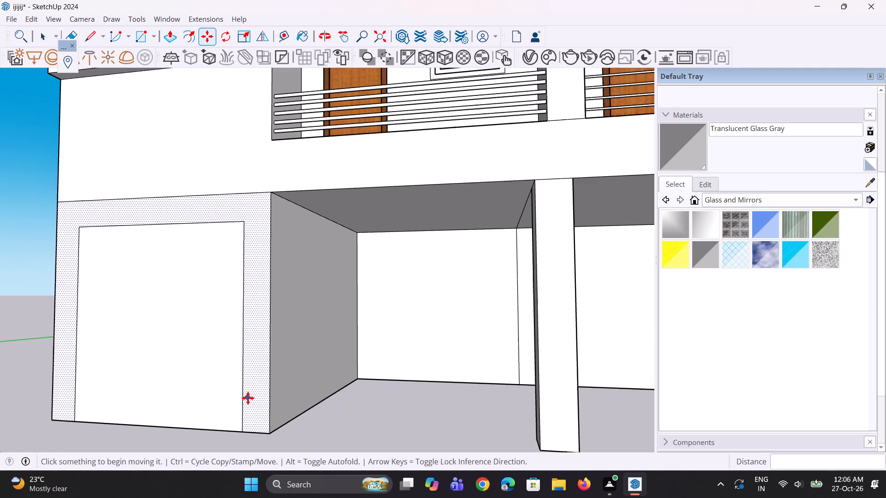
Lower the top edge of the left block's offset rectangle by about 1' 1 3/4".
{"action": "middle_click_drag", "start_coordinate": [248, 398], "coordinate": [247, 385]}
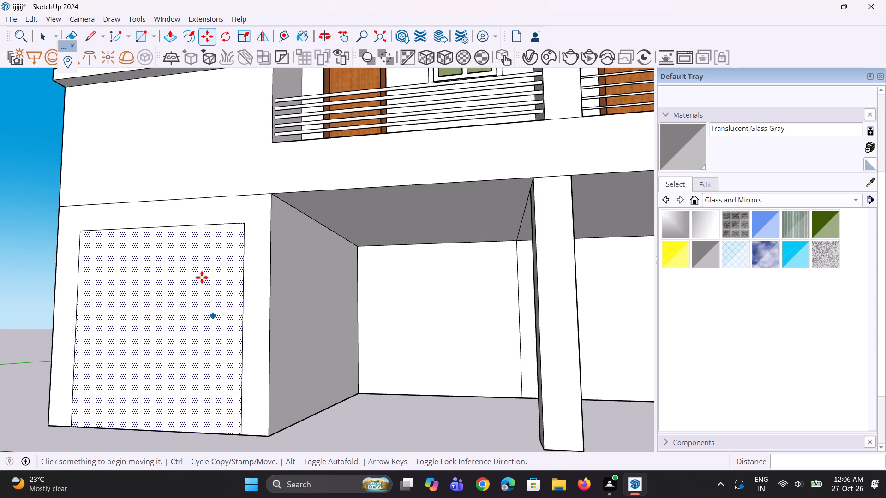
{"action": "scroll", "coordinate": [189, 261], "scroll_direction": "up", "scroll_amount": 1}
{"action": "scroll", "coordinate": [187, 263], "scroll_direction": "down", "scroll_amount": 4}
{"action": "key", "text": "space"}
{"action": "key", "text": "space"}
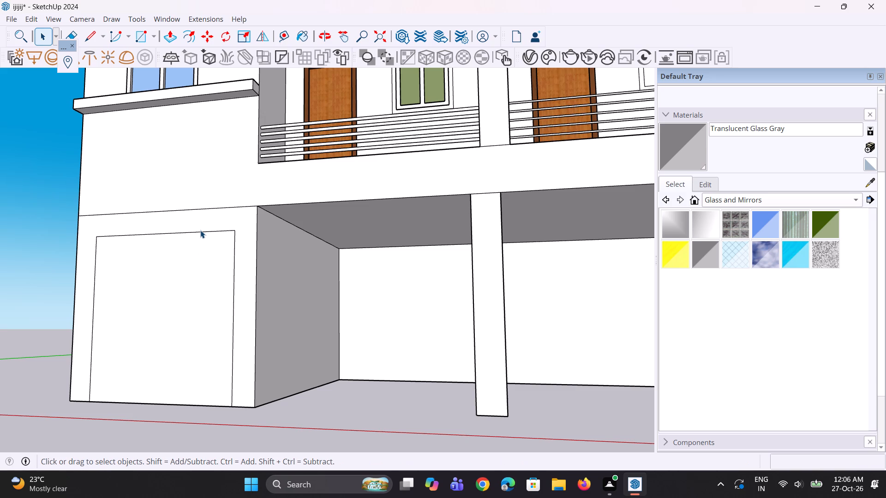
{"action": "left_click", "coordinate": [198, 233]}
{"action": "scroll", "coordinate": [199, 233], "scroll_direction": "up", "scroll_amount": 2}
{"action": "key", "text": "m"}
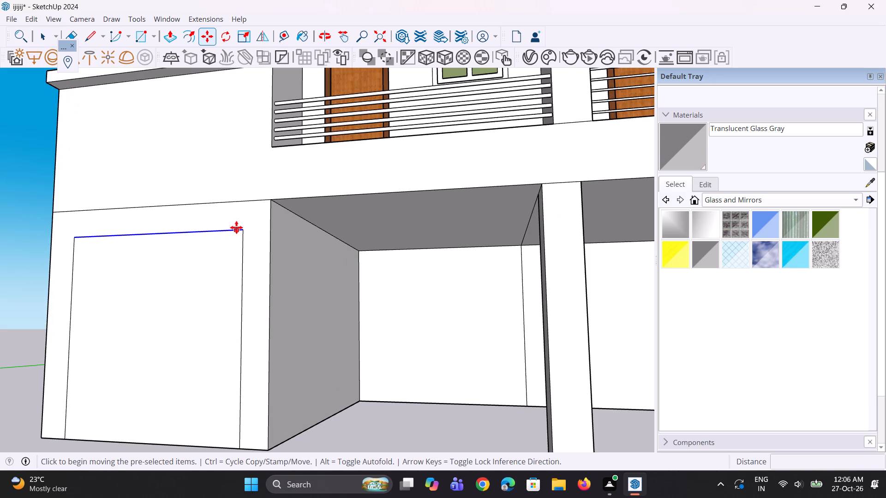
{"action": "left_click", "coordinate": [239, 231]}
{"action": "left_click", "coordinate": [242, 248]}
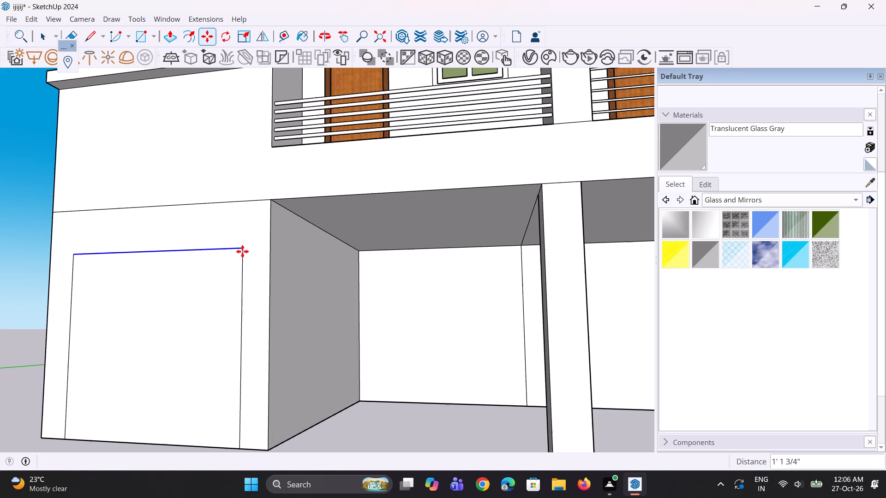
{"action": "key", "text": "space"}
{"action": "key", "text": "space"}
Push the left block's opening face inward about 10 3/4" to form a recess.
{"action": "middle_click_drag", "start_coordinate": [196, 327], "coordinate": [188, 337]}
{"action": "key", "text": "p"}
{"action": "left_click", "coordinate": [177, 373]}
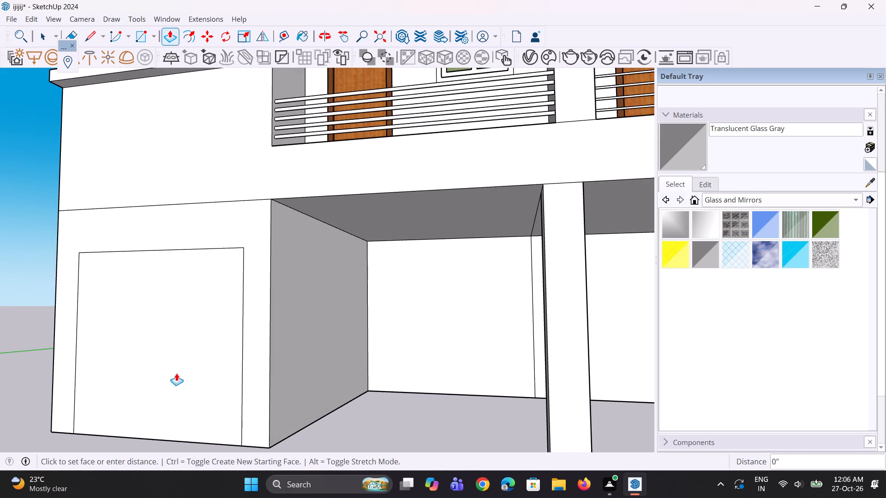
{"action": "left_click", "coordinate": [182, 362]}
{"action": "scroll", "coordinate": [171, 355], "scroll_direction": "down", "scroll_amount": 5}
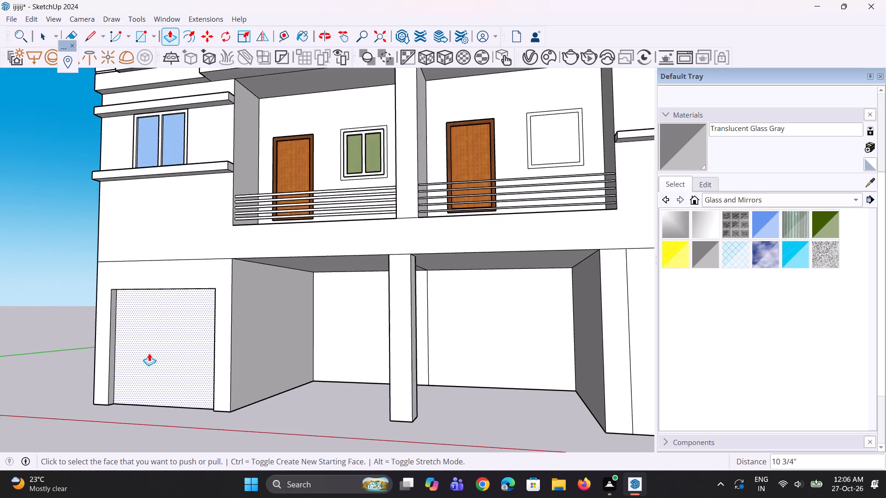
Offset the right ground-floor block's wide front face inward by the same distance as on the left block.
{"action": "middle_click_drag", "start_coordinate": [133, 351], "coordinate": [204, 413]}
{"action": "scroll", "coordinate": [193, 396], "scroll_direction": "down", "scroll_amount": 6}
{"action": "middle_click_drag", "start_coordinate": [190, 396], "coordinate": [198, 371]}
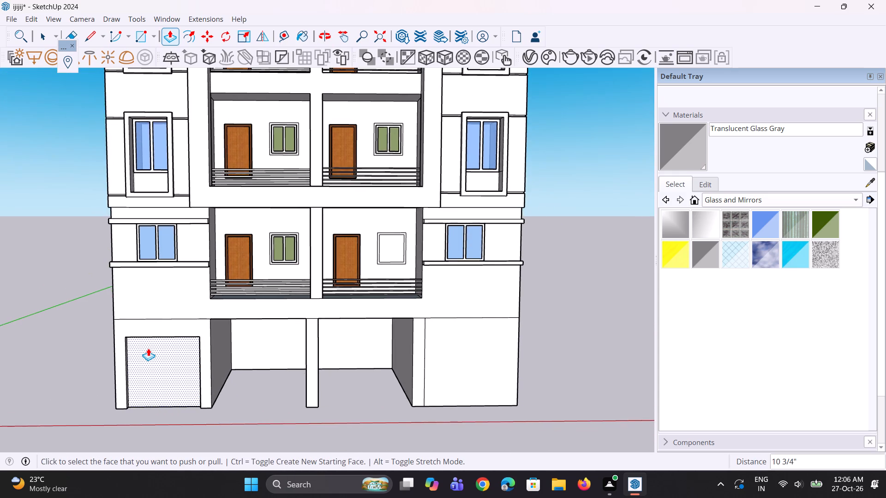
{"action": "scroll", "coordinate": [148, 348], "scroll_direction": "down", "scroll_amount": 10}
{"action": "scroll", "coordinate": [273, 361], "scroll_direction": "up", "scroll_amount": 5}
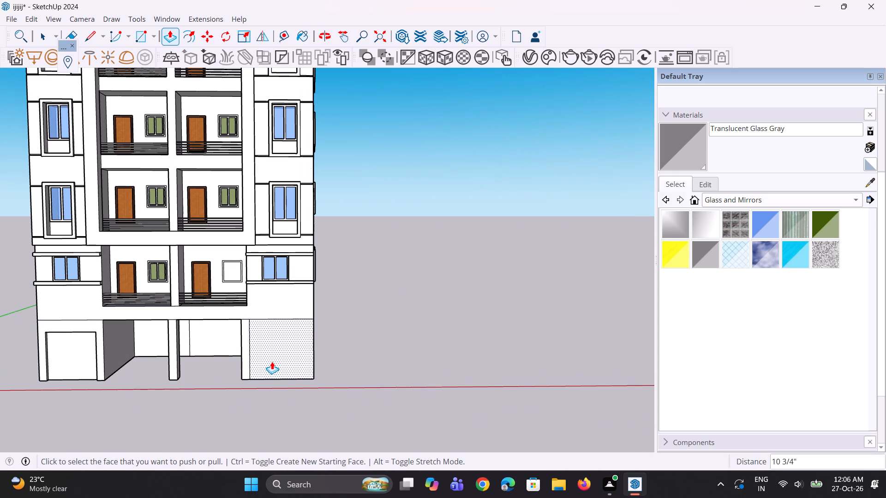
{"action": "key", "text": "space"}
{"action": "scroll", "coordinate": [257, 365], "scroll_direction": "up", "scroll_amount": 2}
{"action": "left_click", "coordinate": [256, 363]}
{"action": "scroll", "coordinate": [256, 362], "scroll_direction": "up", "scroll_amount": 3}
{"action": "key", "text": "f"}
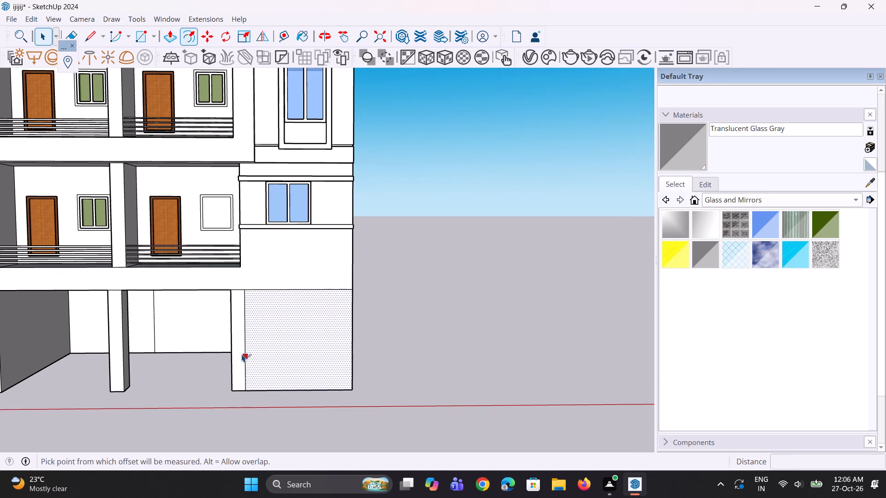
{"action": "double_click", "coordinate": [239, 348]}
Move the offset rectangle's bottom edge on the right block down to the base of the wall.
{"action": "key", "text": "space"}
{"action": "key", "text": "space"}
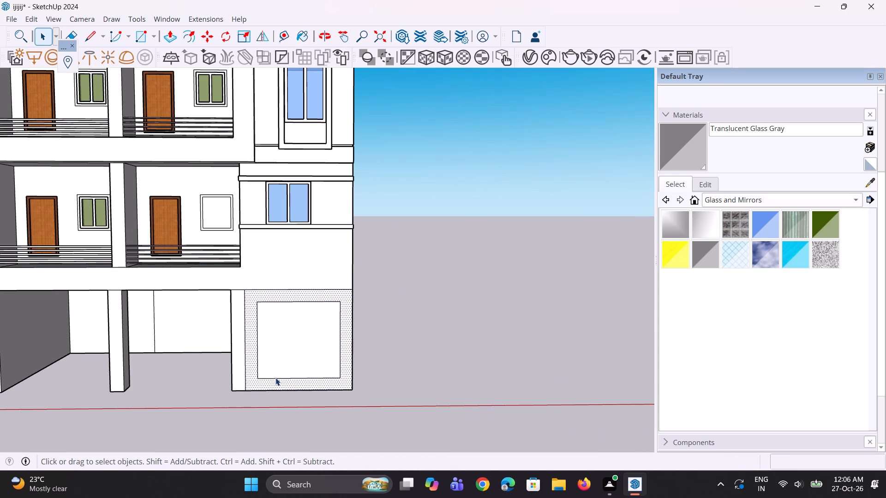
{"action": "left_click", "coordinate": [275, 379]}
{"action": "scroll", "coordinate": [261, 383], "scroll_direction": "up", "scroll_amount": 8}
{"action": "key", "text": "m"}
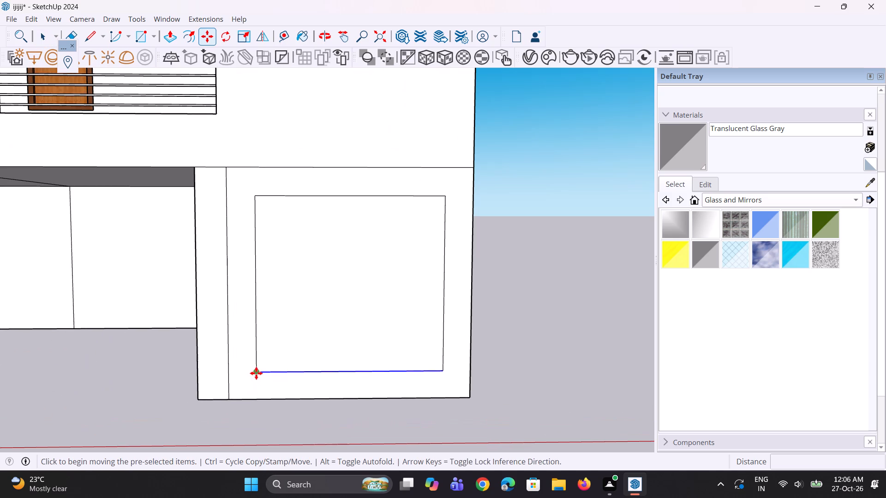
{"action": "left_click", "coordinate": [256, 373]}
{"action": "left_click", "coordinate": [257, 398]}
{"action": "key", "text": "space"}
Push the right block's opening face inward by the same 10 3/4" depth as the left recess.
{"action": "scroll", "coordinate": [198, 376], "scroll_direction": "down", "scroll_amount": 5}
{"action": "middle_click_drag", "start_coordinate": [217, 372], "coordinate": [203, 390]}
{"action": "scroll", "coordinate": [272, 359], "scroll_direction": "up", "scroll_amount": 4}
{"action": "key", "text": "p"}
{"action": "double_click", "coordinate": [274, 358]}
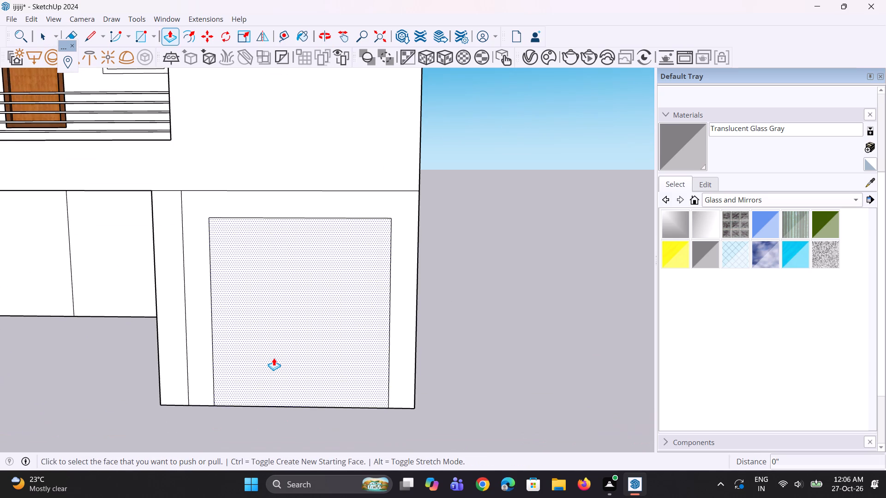
Extend the building's underside downward about 1' 9 3/16" from a new starting face, forming a separate base band.
{"action": "middle_click_drag", "start_coordinate": [280, 353], "coordinate": [211, 367]}
{"action": "scroll", "coordinate": [256, 351], "scroll_direction": "down", "scroll_amount": 6}
{"action": "middle_click_drag", "start_coordinate": [207, 335], "coordinate": [268, 309]}
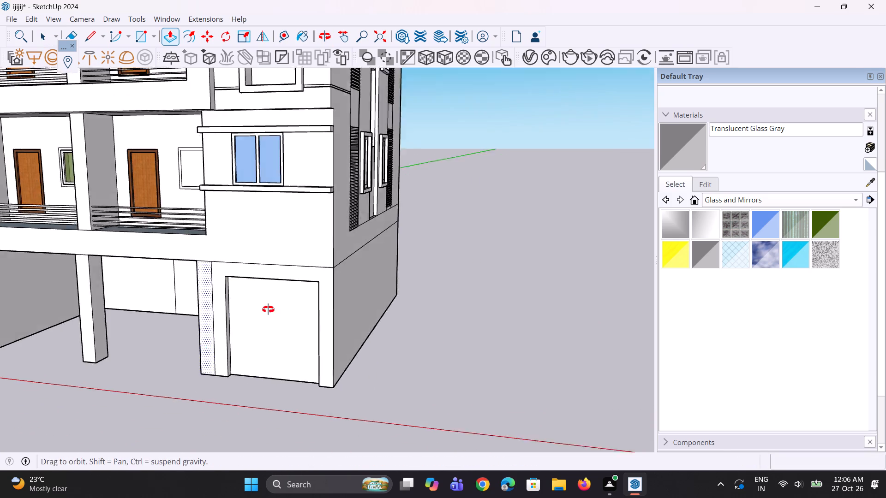
{"action": "middle_click_drag", "start_coordinate": [268, 309], "coordinate": [277, 298]}
{"action": "scroll", "coordinate": [387, 240], "scroll_direction": "down", "scroll_amount": 11}
{"action": "middle_click_drag", "start_coordinate": [369, 286], "coordinate": [405, 278]}
{"action": "scroll", "coordinate": [405, 278], "scroll_direction": "up", "scroll_amount": 1}
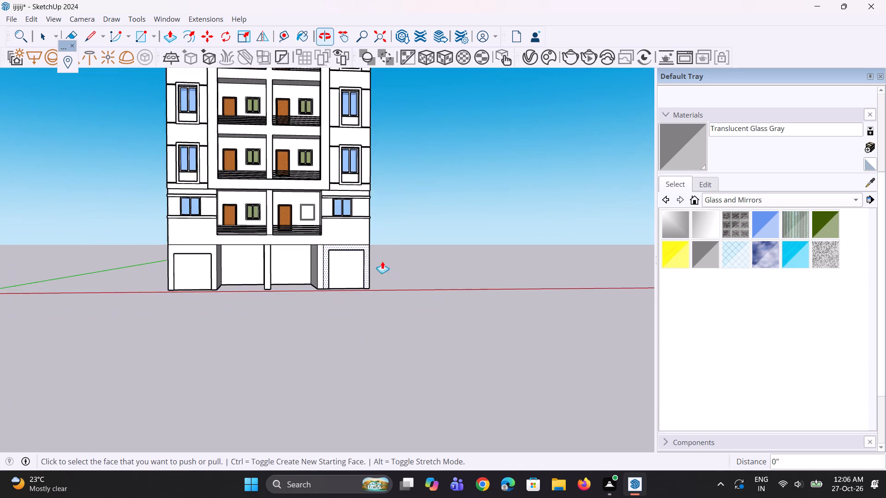
{"action": "scroll", "coordinate": [372, 252], "scroll_direction": "down", "scroll_amount": 6}
{"action": "middle_click_drag", "start_coordinate": [371, 275], "coordinate": [359, 187]}
{"action": "scroll", "coordinate": [371, 275], "scroll_direction": "up", "scroll_amount": 1}
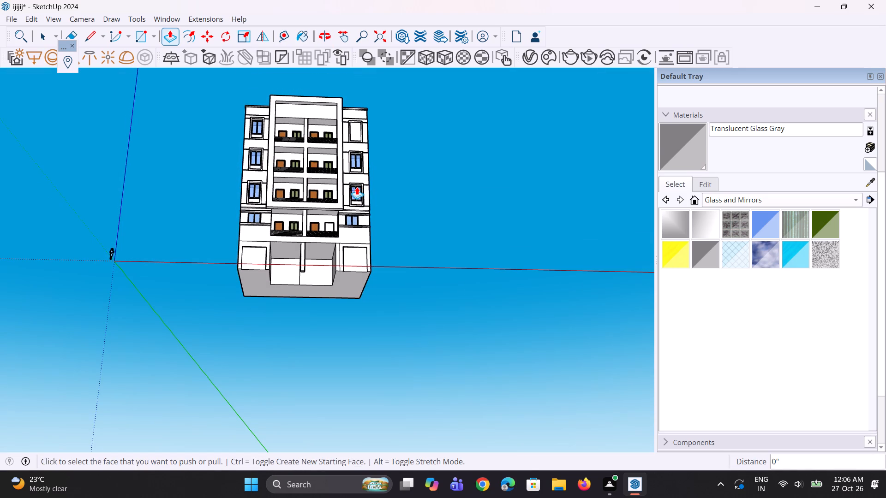
{"action": "scroll", "coordinate": [353, 187], "scroll_direction": "down", "scroll_amount": 4}
{"action": "middle_click_drag", "start_coordinate": [345, 219], "coordinate": [352, 193]}
{"action": "scroll", "coordinate": [345, 262], "scroll_direction": "up", "scroll_amount": 3}
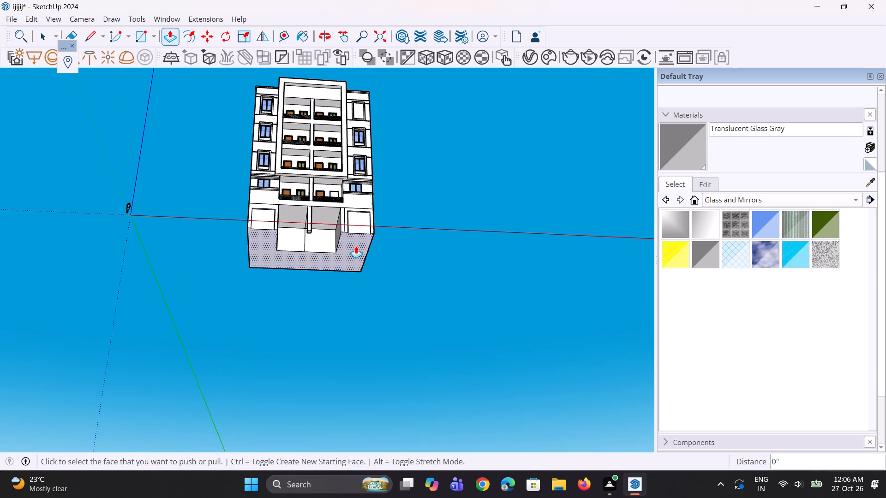
{"action": "left_click", "coordinate": [356, 246]}
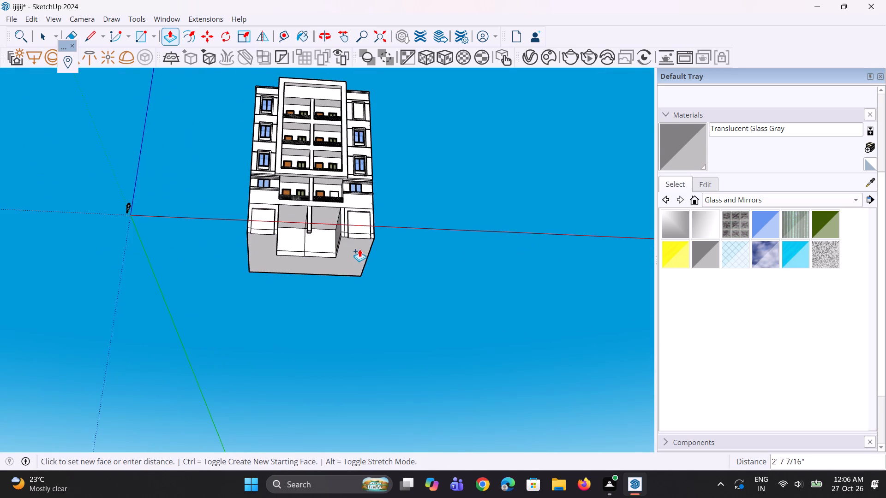
{"action": "left_click", "coordinate": [359, 249]}
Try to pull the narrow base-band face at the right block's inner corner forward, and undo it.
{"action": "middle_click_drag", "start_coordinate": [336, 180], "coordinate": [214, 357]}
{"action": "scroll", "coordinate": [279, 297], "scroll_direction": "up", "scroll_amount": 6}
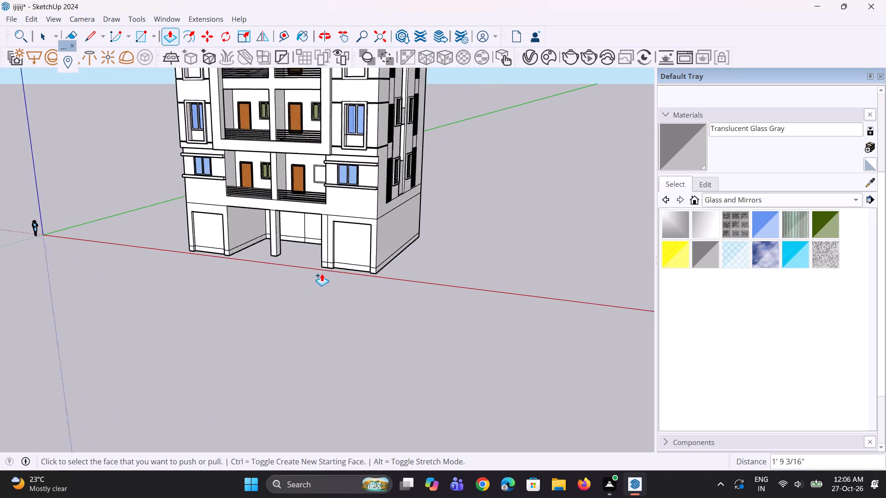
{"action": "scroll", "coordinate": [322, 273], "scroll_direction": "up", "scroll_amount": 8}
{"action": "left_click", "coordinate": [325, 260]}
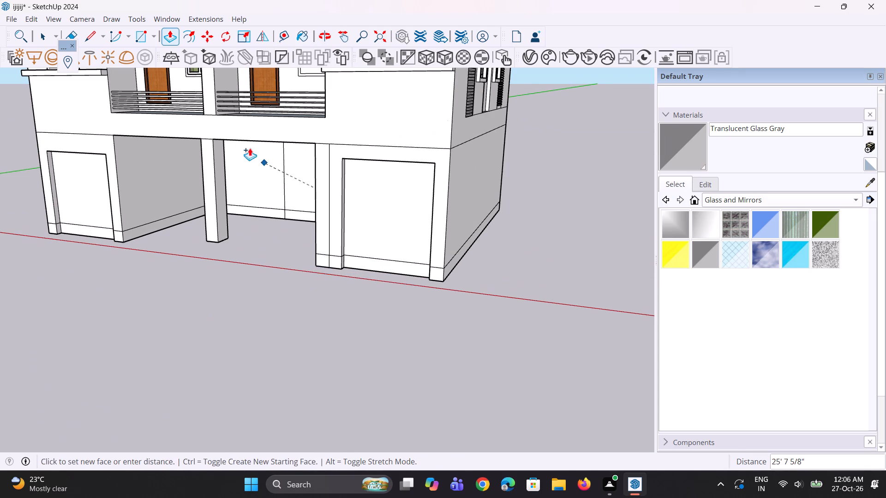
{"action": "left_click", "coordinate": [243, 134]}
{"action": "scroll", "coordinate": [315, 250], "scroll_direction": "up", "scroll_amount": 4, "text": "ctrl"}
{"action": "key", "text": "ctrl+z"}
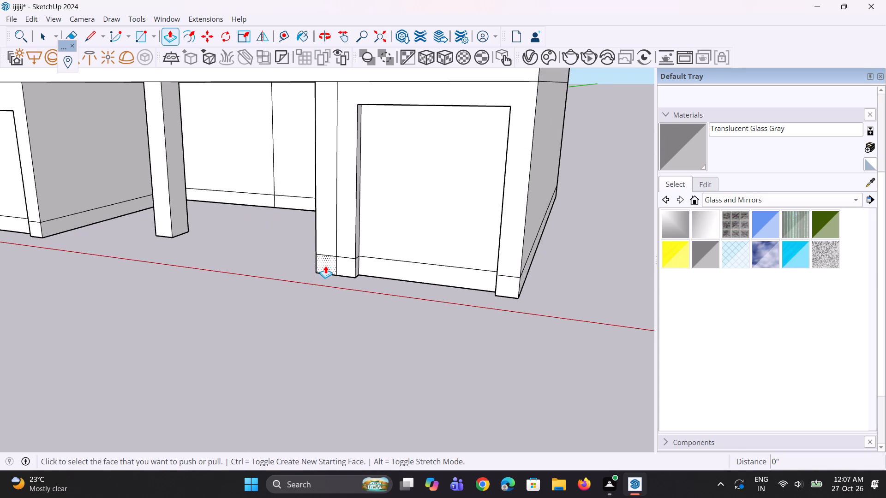
Pull the two narrow base-band faces on the right block's inner pier forward about 3' 15/16".
{"action": "left_click", "coordinate": [325, 265]}
{"action": "scroll", "coordinate": [277, 218], "scroll_direction": "down", "scroll_amount": 4}
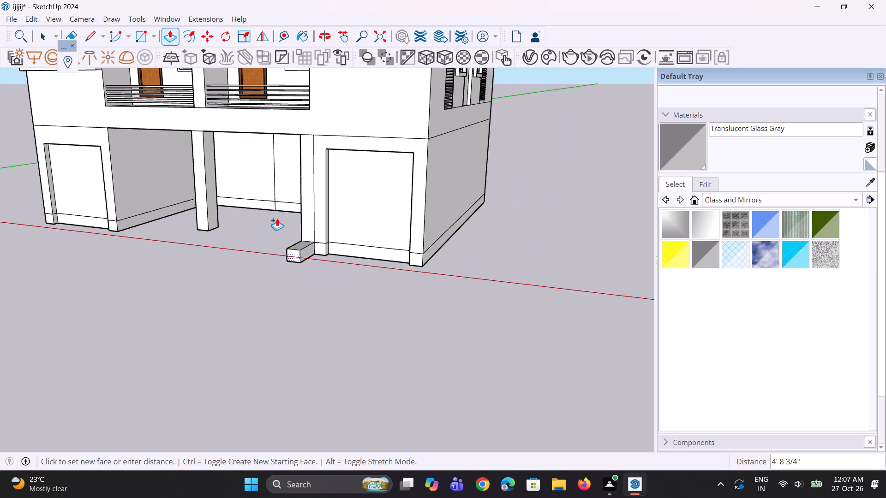
{"action": "left_click", "coordinate": [279, 130]}
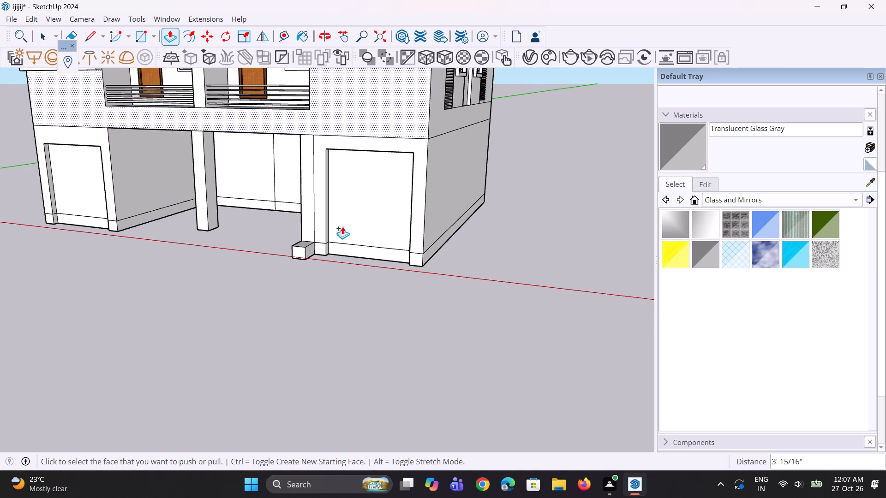
{"action": "scroll", "coordinate": [342, 249], "scroll_direction": "up", "scroll_amount": 2}
{"action": "double_click", "coordinate": [315, 255]}
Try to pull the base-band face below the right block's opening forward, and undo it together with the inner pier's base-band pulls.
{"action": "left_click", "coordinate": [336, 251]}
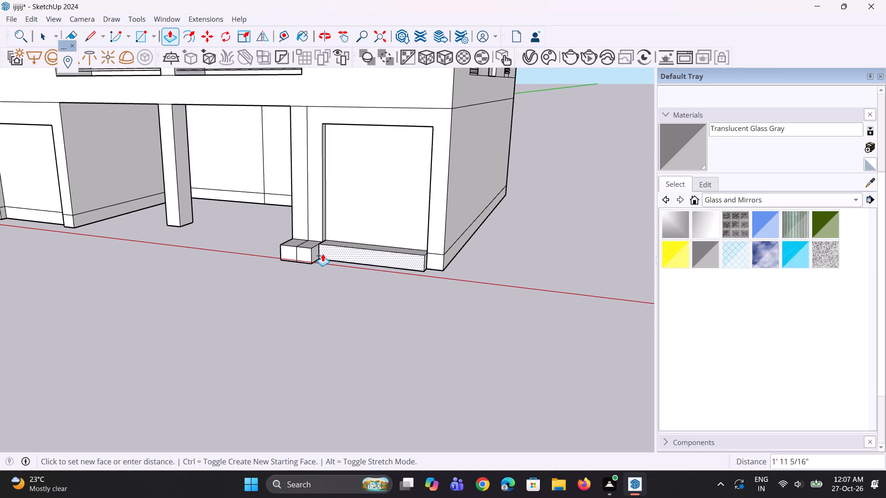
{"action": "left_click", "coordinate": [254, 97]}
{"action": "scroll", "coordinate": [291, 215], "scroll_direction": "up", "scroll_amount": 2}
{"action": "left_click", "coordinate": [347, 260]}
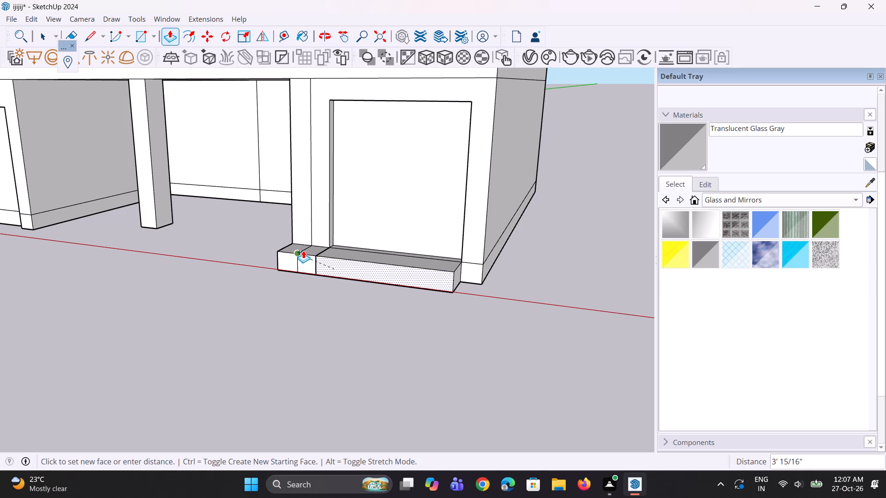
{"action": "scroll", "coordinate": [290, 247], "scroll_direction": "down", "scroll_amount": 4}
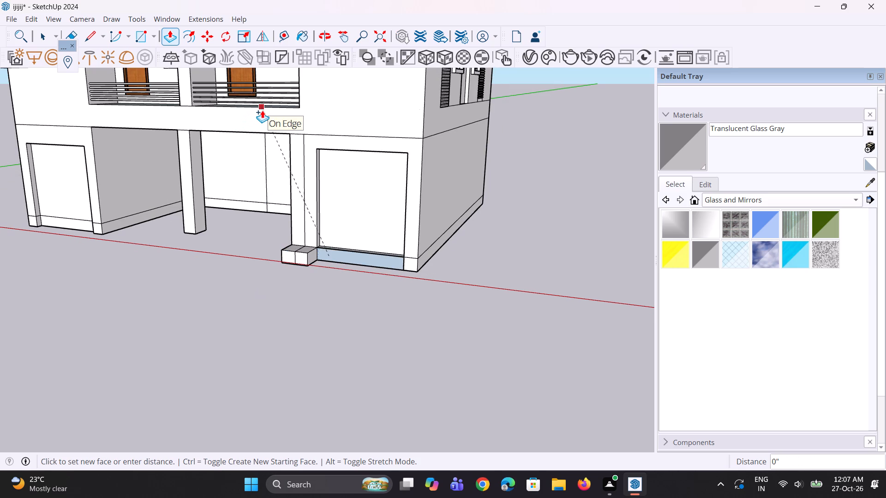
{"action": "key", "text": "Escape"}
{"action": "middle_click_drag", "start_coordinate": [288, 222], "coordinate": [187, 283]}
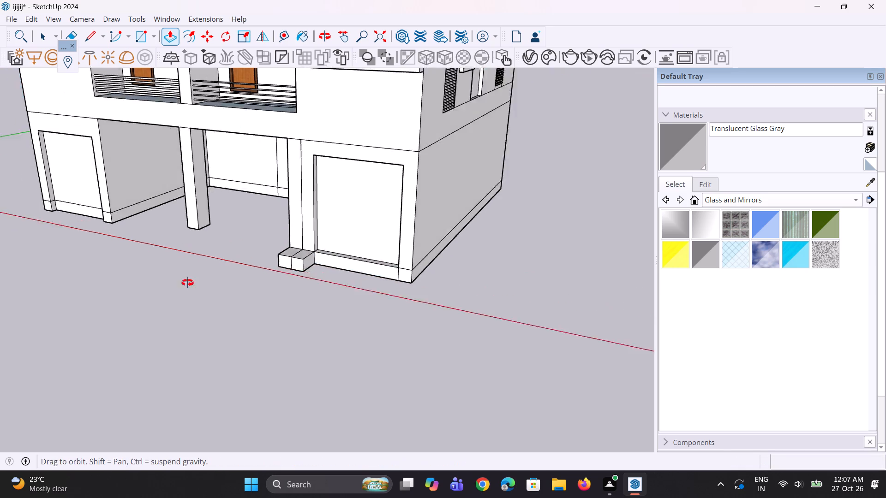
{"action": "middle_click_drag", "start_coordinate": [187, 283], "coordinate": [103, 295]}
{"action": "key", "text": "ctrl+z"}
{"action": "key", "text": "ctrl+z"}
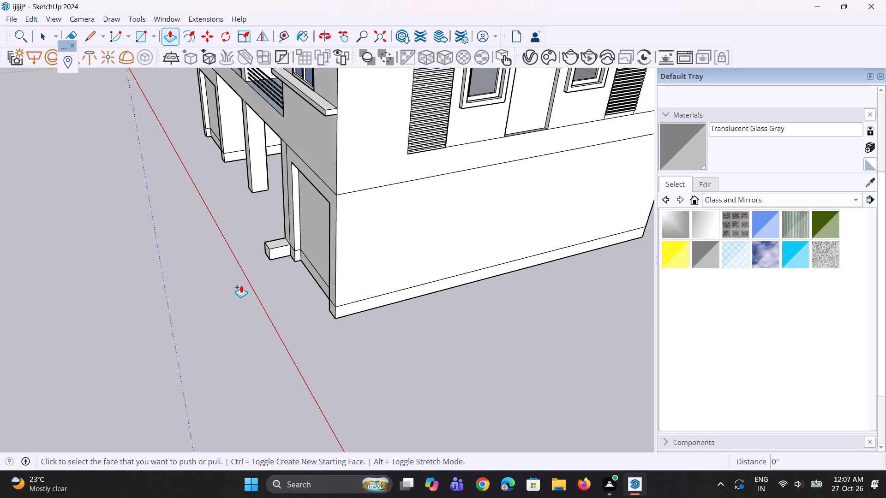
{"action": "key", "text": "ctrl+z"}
Pull the base-band faces on the rear walls of both central bays forward to the front wall plane, forming the bay floors.
{"action": "middle_click_drag", "start_coordinate": [283, 281], "coordinate": [414, 238]}
{"action": "scroll", "coordinate": [337, 293], "scroll_direction": "down", "scroll_amount": 5}
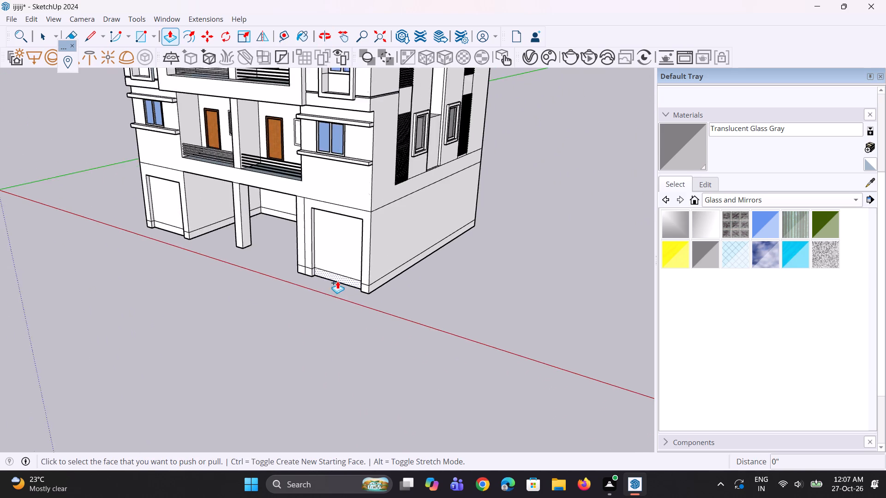
{"action": "scroll", "coordinate": [337, 281], "scroll_direction": "up", "scroll_amount": 1}
{"action": "middle_click_drag", "start_coordinate": [337, 281], "coordinate": [363, 243]}
{"action": "scroll", "coordinate": [329, 273], "scroll_direction": "up", "scroll_amount": 3}
{"action": "scroll", "coordinate": [292, 265], "scroll_direction": "up", "scroll_amount": 6}
{"action": "middle_click_drag", "start_coordinate": [282, 269], "coordinate": [329, 305]}
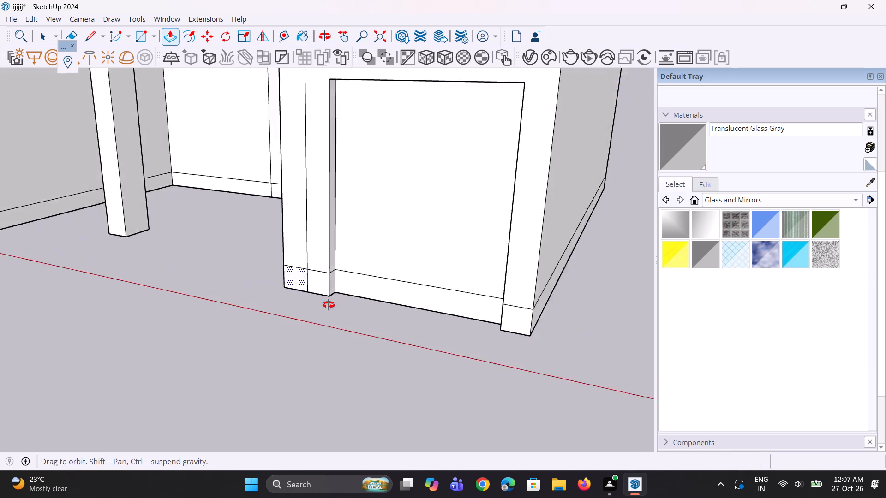
{"action": "middle_click_drag", "start_coordinate": [329, 305], "coordinate": [443, 306]}
{"action": "scroll", "coordinate": [357, 355], "scroll_direction": "down", "scroll_amount": 11}
{"action": "middle_click_drag", "start_coordinate": [357, 350], "coordinate": [357, 347]}
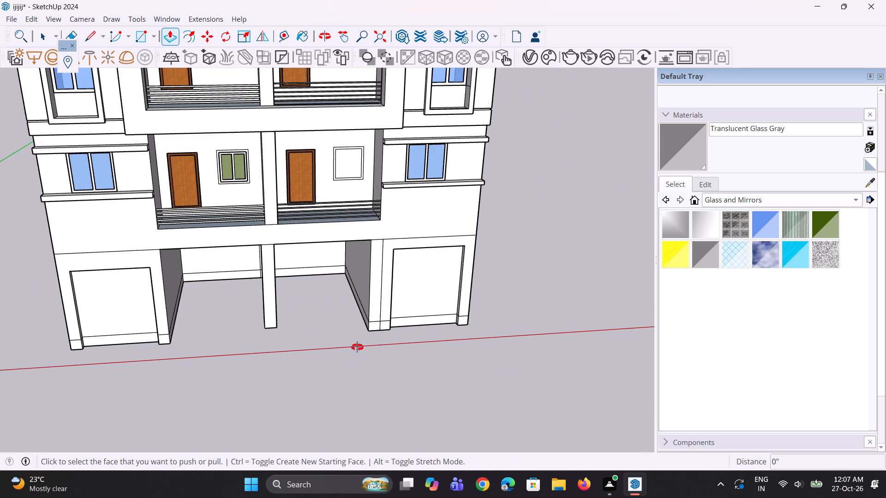
{"action": "middle_click_drag", "start_coordinate": [357, 347], "coordinate": [344, 308]}
{"action": "scroll", "coordinate": [331, 372], "scroll_direction": "down", "scroll_amount": 5}
{"action": "middle_click_drag", "start_coordinate": [336, 362], "coordinate": [310, 294]}
{"action": "scroll", "coordinate": [281, 302], "scroll_direction": "up", "scroll_amount": 2}
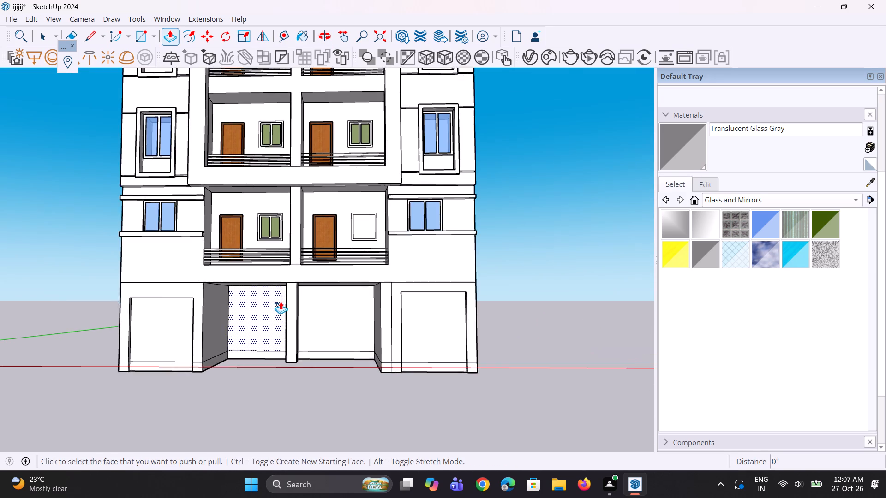
{"action": "scroll", "coordinate": [281, 302], "scroll_direction": "up", "scroll_amount": 3}
{"action": "middle_click_drag", "start_coordinate": [284, 345], "coordinate": [339, 209]}
{"action": "scroll", "coordinate": [284, 397], "scroll_direction": "up", "scroll_amount": 1}
{"action": "scroll", "coordinate": [286, 359], "scroll_direction": "down", "scroll_amount": 4}
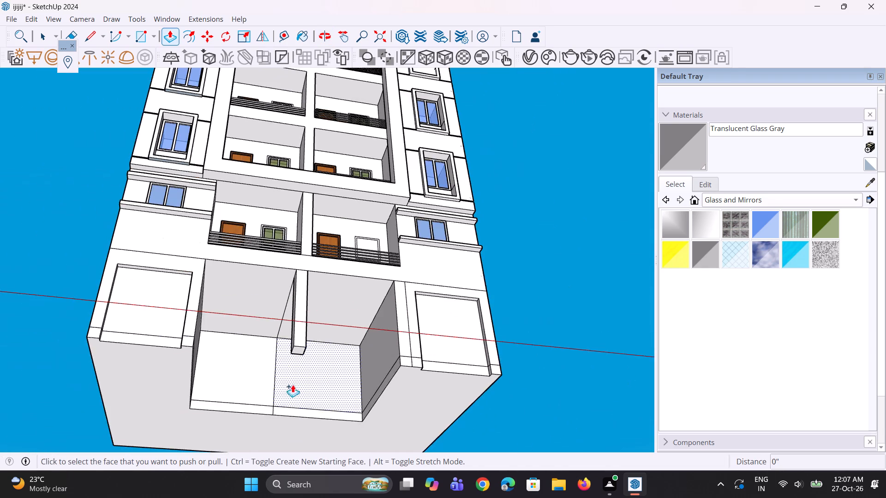
{"action": "middle_click_drag", "start_coordinate": [296, 406], "coordinate": [284, 497]}
{"action": "left_click", "coordinate": [335, 410]}
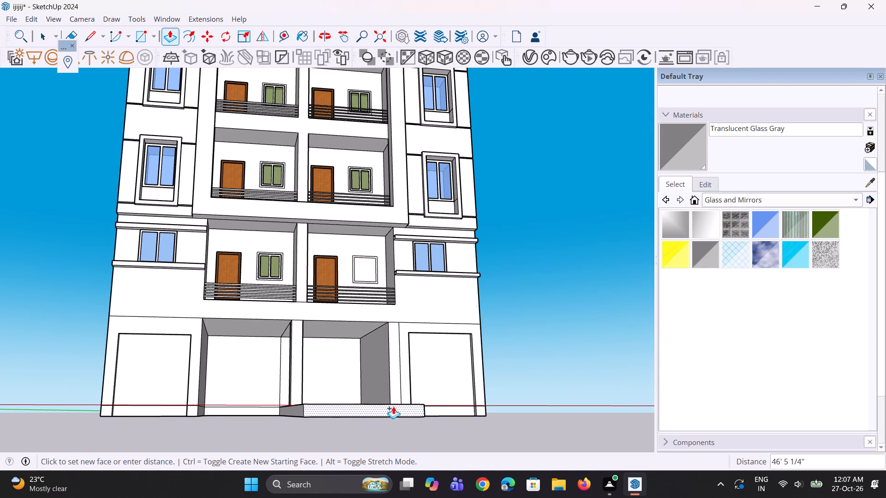
{"action": "left_click", "coordinate": [403, 366]}
{"action": "double_click", "coordinate": [266, 410]}
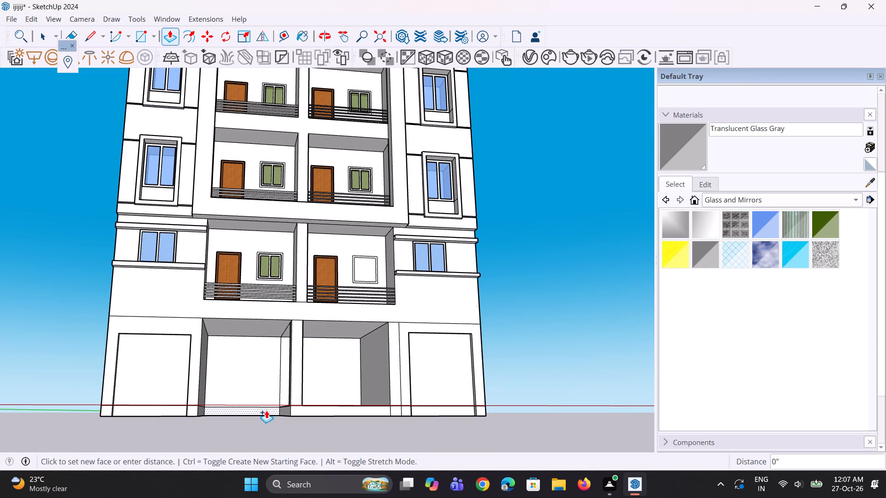
Pull the narrow base-band face at the left block's outer corner forward 6' 6 1/16".
{"action": "middle_click_drag", "start_coordinate": [345, 377], "coordinate": [309, 497]}
{"action": "scroll", "coordinate": [264, 415], "scroll_direction": "down", "scroll_amount": 5}
{"action": "middle_click_drag", "start_coordinate": [244, 427], "coordinate": [214, 409]}
{"action": "scroll", "coordinate": [244, 427], "scroll_direction": "up", "scroll_amount": 1}
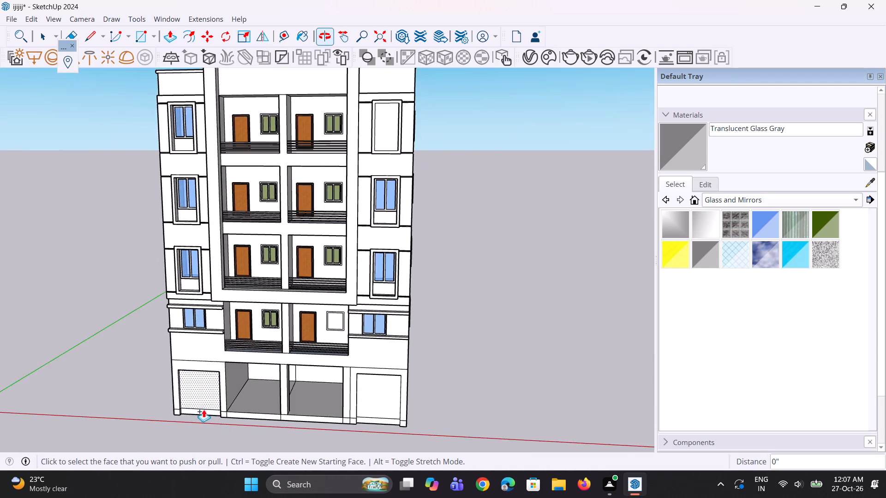
{"action": "scroll", "coordinate": [196, 411], "scroll_direction": "up", "scroll_amount": 7}
{"action": "left_click", "coordinate": [162, 411]}
{"action": "left_click", "coordinate": [145, 433]}
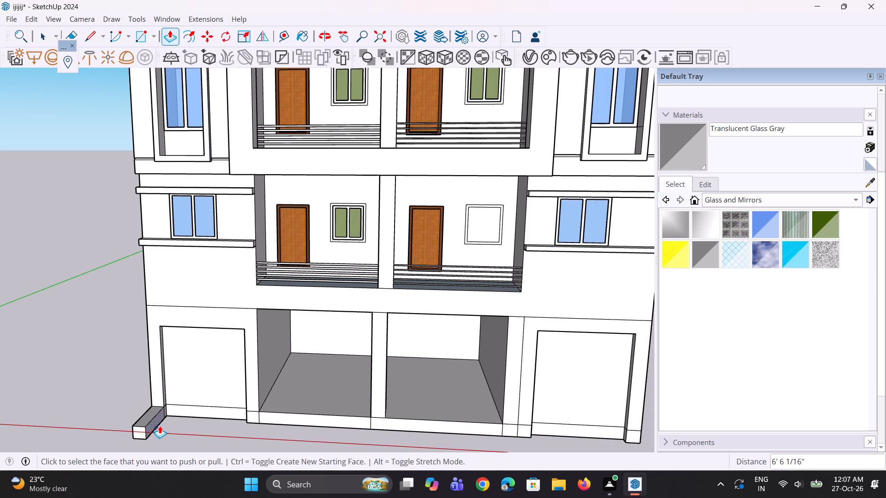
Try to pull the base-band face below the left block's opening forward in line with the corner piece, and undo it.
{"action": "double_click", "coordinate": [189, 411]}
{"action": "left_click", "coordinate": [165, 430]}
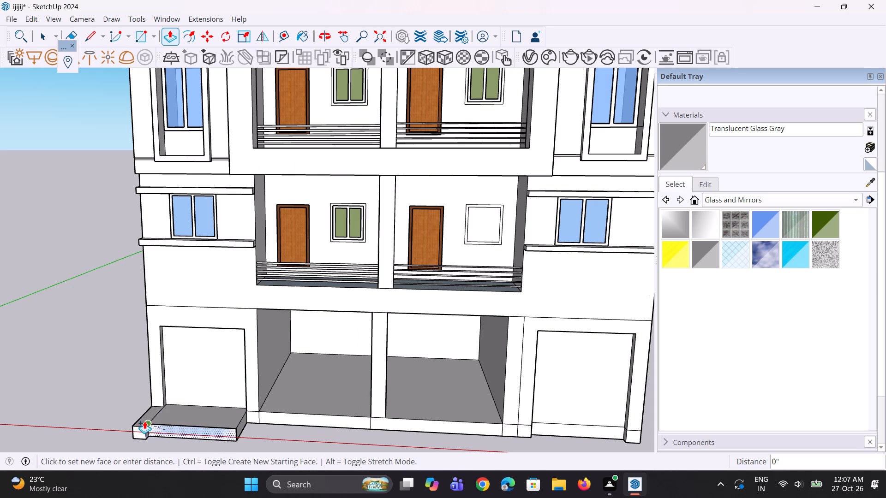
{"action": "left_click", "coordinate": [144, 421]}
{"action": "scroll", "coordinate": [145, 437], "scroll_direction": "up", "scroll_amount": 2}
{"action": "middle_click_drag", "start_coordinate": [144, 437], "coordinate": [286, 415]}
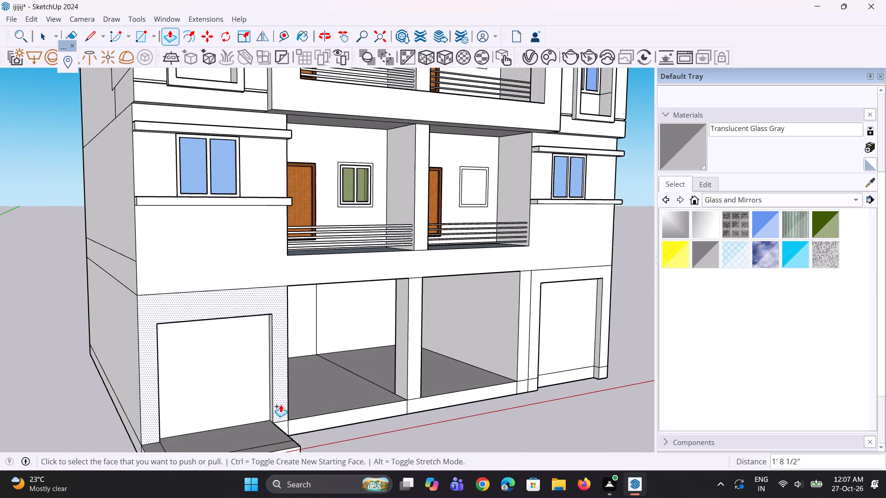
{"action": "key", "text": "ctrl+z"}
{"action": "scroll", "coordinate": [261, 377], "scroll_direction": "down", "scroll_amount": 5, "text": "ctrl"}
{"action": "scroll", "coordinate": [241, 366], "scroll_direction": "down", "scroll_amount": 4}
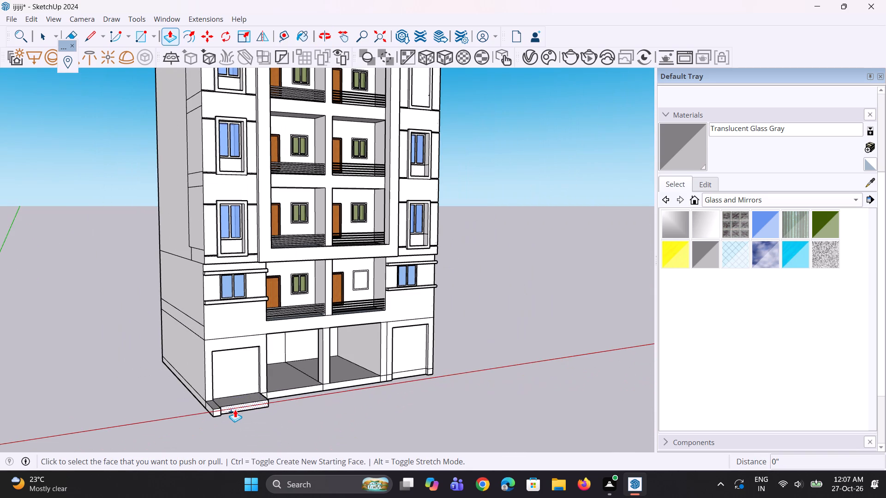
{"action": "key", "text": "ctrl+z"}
Pull the base-band faces below the left block's opening, under its inner pier and along the left bay forward 7' 4 13/16".
{"action": "scroll", "coordinate": [233, 412], "scroll_direction": "up", "scroll_amount": 2, "text": "ctrl"}
{"action": "left_click", "coordinate": [240, 398]}
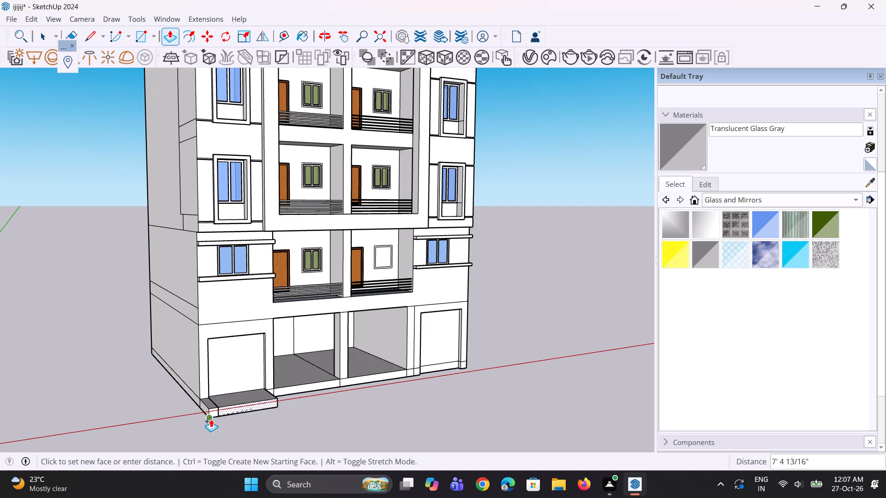
{"action": "left_click", "coordinate": [211, 419]}
{"action": "scroll", "coordinate": [301, 398], "scroll_direction": "up", "scroll_amount": 3}
{"action": "double_click", "coordinate": [263, 392]}
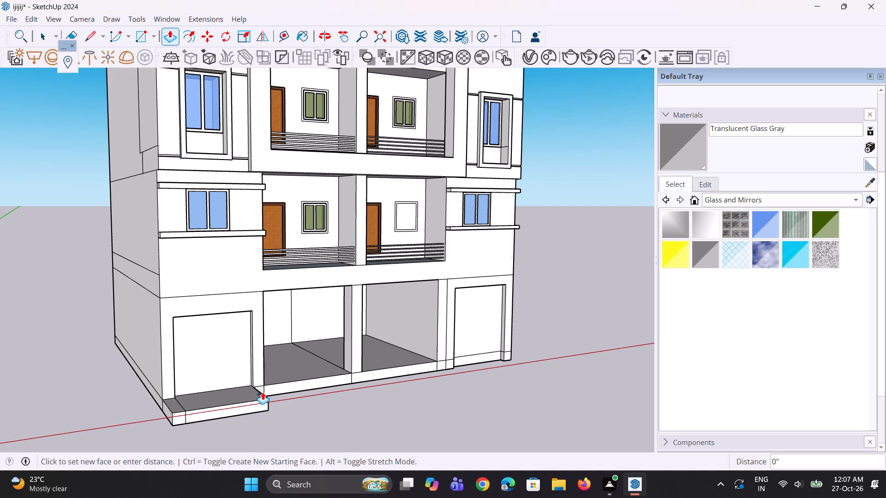
{"action": "double_click", "coordinate": [293, 393]}
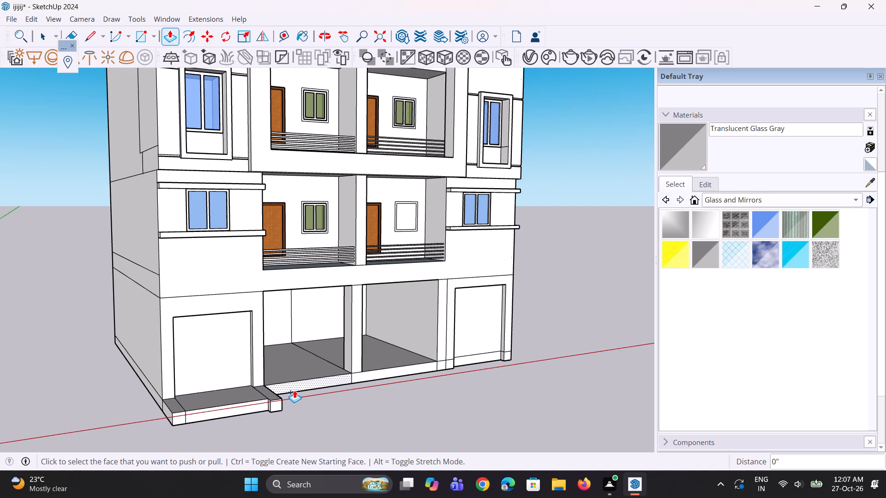
{"action": "double_click", "coordinate": [298, 387]}
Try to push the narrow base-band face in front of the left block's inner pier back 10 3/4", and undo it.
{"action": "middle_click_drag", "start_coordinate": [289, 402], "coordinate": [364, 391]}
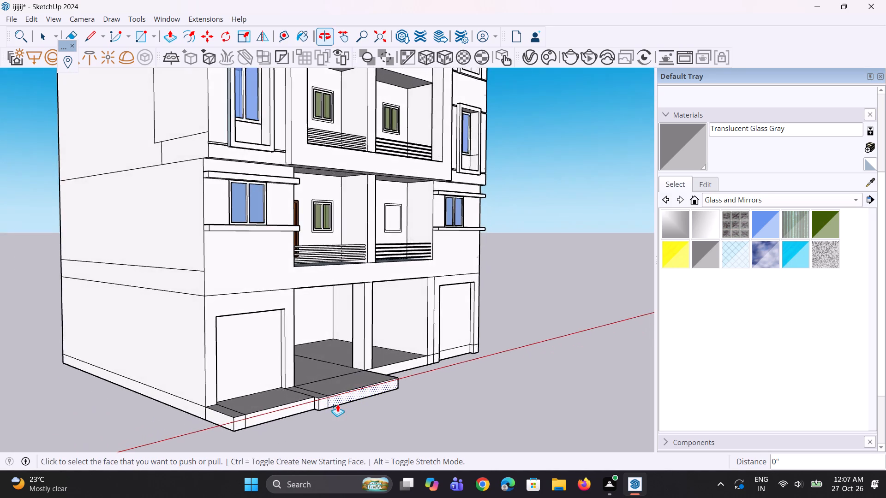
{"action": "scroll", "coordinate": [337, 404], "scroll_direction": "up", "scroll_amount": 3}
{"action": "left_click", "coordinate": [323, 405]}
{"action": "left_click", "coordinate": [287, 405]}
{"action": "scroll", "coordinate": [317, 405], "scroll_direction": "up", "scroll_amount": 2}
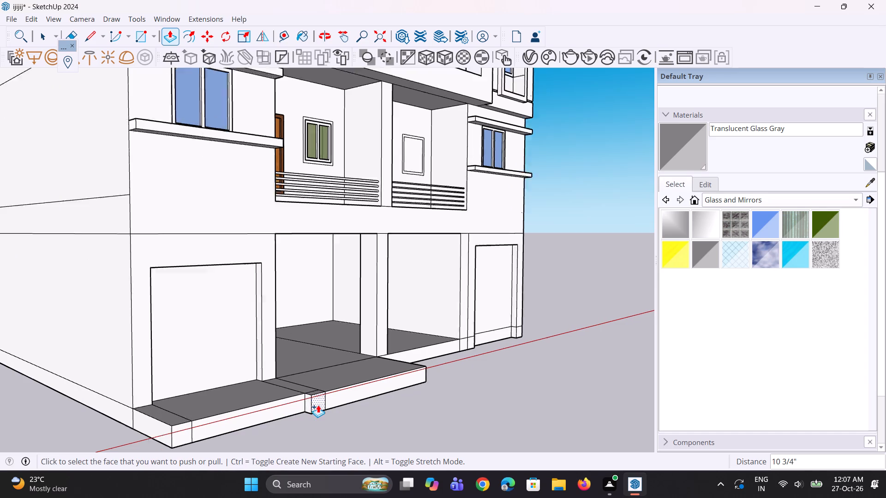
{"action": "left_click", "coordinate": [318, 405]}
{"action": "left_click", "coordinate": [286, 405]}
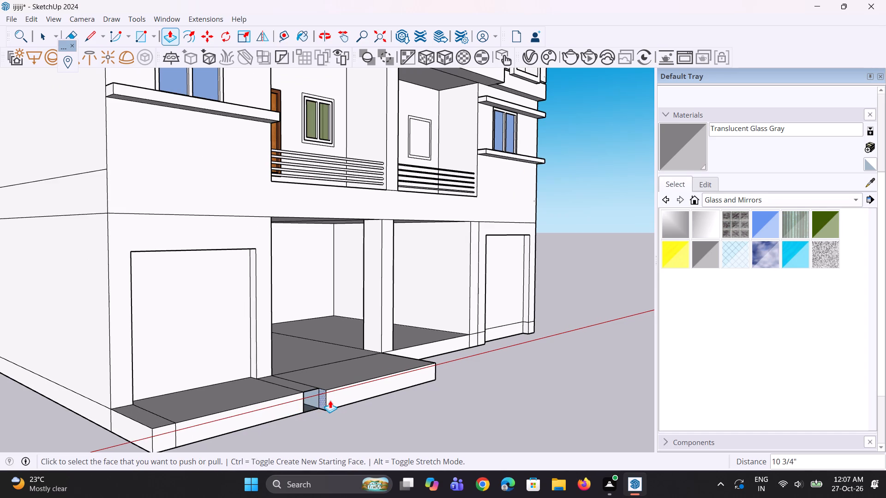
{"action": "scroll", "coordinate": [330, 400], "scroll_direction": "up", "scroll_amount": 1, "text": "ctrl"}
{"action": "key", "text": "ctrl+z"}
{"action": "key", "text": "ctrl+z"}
Push the inner pier's and left bay's base-band faces back 10 3/4", flush with the left block's platform front.
{"action": "left_click", "coordinate": [317, 404]}
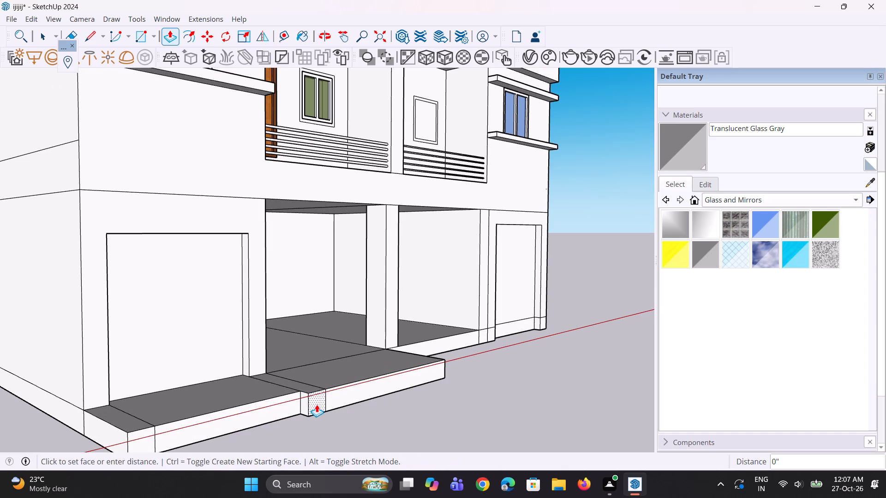
{"action": "left_click", "coordinate": [297, 405]}
{"action": "left_click", "coordinate": [358, 398]}
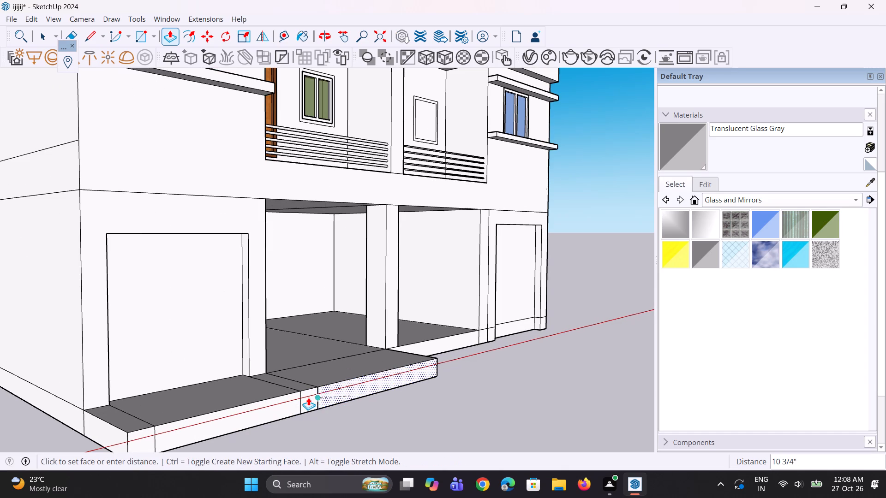
{"action": "left_click", "coordinate": [308, 397]}
Pull the right bay's base-band face and the two narrow faces under the right block's inner pier forward 6' 6 1/16".
{"action": "middle_click_drag", "start_coordinate": [410, 372], "coordinate": [241, 382]}
{"action": "left_click", "coordinate": [341, 367]}
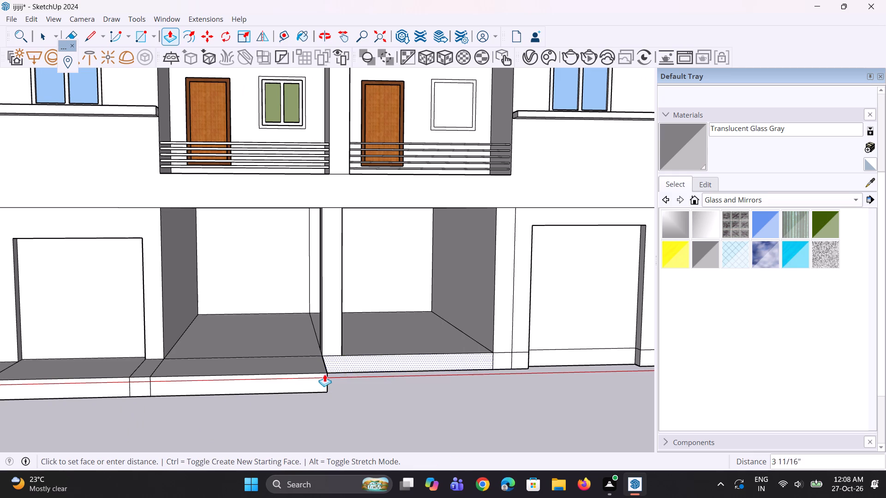
{"action": "left_click", "coordinate": [307, 381]}
{"action": "scroll", "coordinate": [307, 379], "scroll_direction": "down", "scroll_amount": 4}
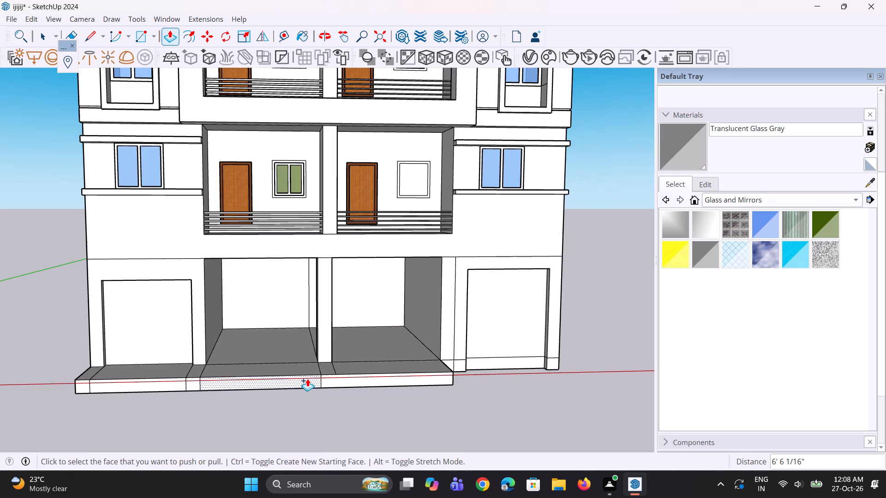
{"action": "scroll", "coordinate": [449, 368], "scroll_direction": "up", "scroll_amount": 2}
{"action": "left_click", "coordinate": [453, 366]}
{"action": "left_click", "coordinate": [445, 384]}
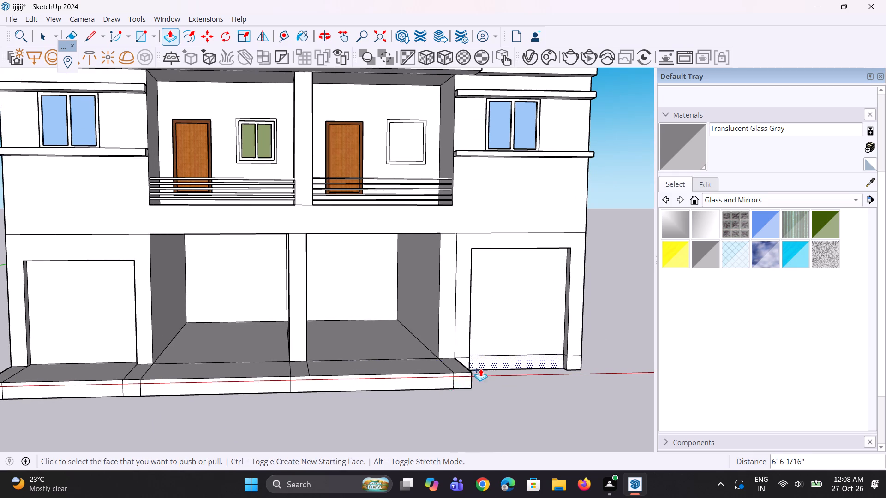
{"action": "scroll", "coordinate": [480, 368], "scroll_direction": "up", "scroll_amount": 2}
{"action": "left_click", "coordinate": [464, 363]}
{"action": "left_click", "coordinate": [452, 385]}
Pull the base-band face below the right block's opening forward, adding a final 10 3/4" to align it with the platform front.
{"action": "double_click", "coordinate": [493, 366]}
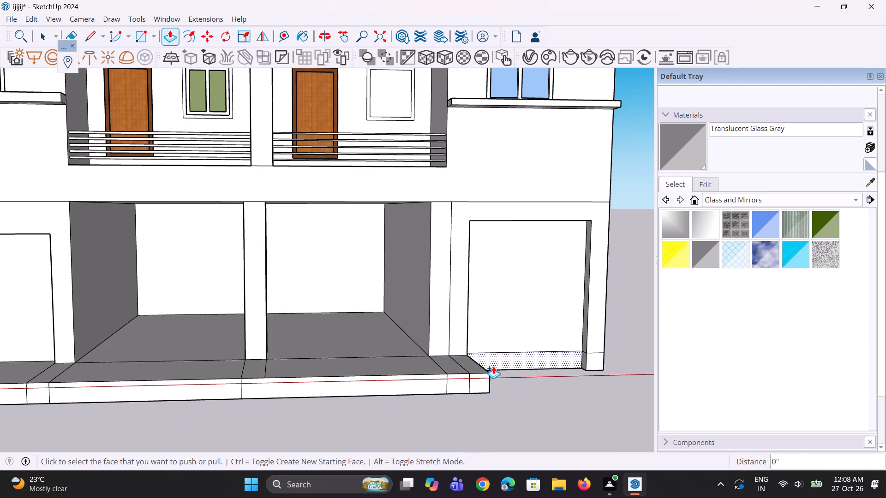
{"action": "scroll", "coordinate": [422, 395], "scroll_direction": "down", "scroll_amount": 4}
{"action": "middle_click_drag", "start_coordinate": [463, 392], "coordinate": [443, 406]}
{"action": "left_click", "coordinate": [473, 387]}
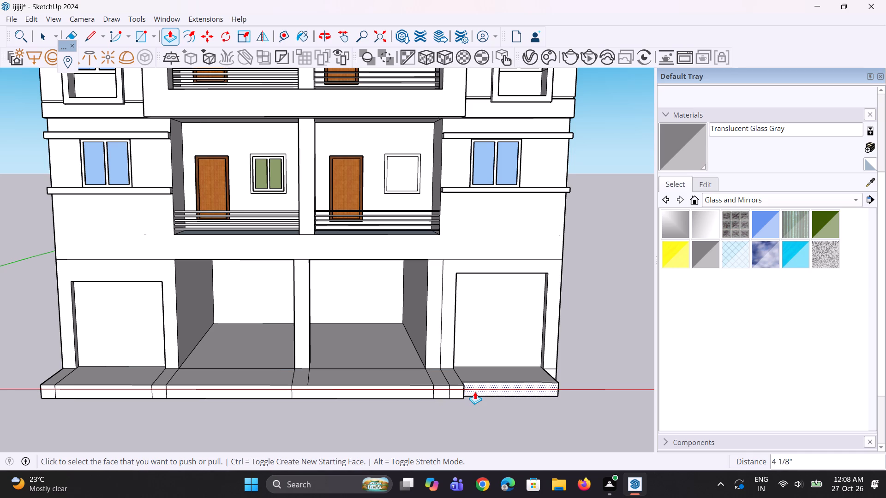
{"action": "left_click", "coordinate": [477, 388]}
{"action": "left_click", "coordinate": [455, 395]}
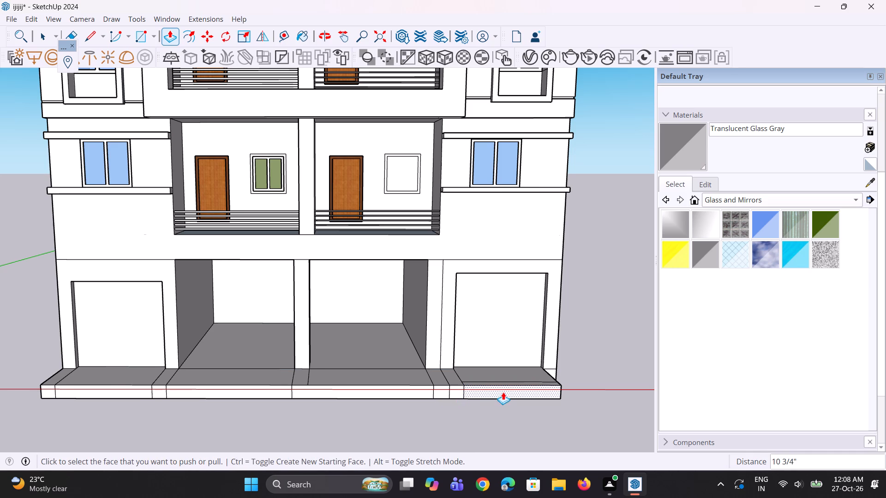
Pull the narrow base-band face at the right block's outer corner forward 6' 6 1/16", completing the platform front.
{"action": "middle_click_drag", "start_coordinate": [498, 393], "coordinate": [386, 391]}
{"action": "scroll", "coordinate": [386, 391], "scroll_direction": "up", "scroll_amount": 1}
{"action": "scroll", "coordinate": [425, 387], "scroll_direction": "down", "scroll_amount": 1}
{"action": "scroll", "coordinate": [574, 425], "scroll_direction": "up", "scroll_amount": 2}
{"action": "left_click", "coordinate": [564, 412]}
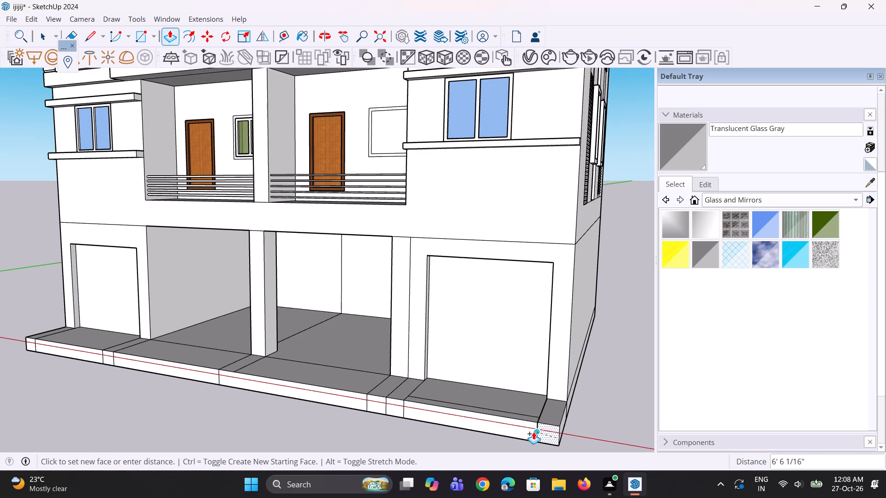
{"action": "left_click", "coordinate": [527, 432]}
Erase the leftover seam lines on the platform top in front of the right block's opening and at its outer corner.
{"action": "middle_click_drag", "start_coordinate": [485, 408], "coordinate": [526, 451]}
{"action": "scroll", "coordinate": [522, 443], "scroll_direction": "up", "scroll_amount": 5}
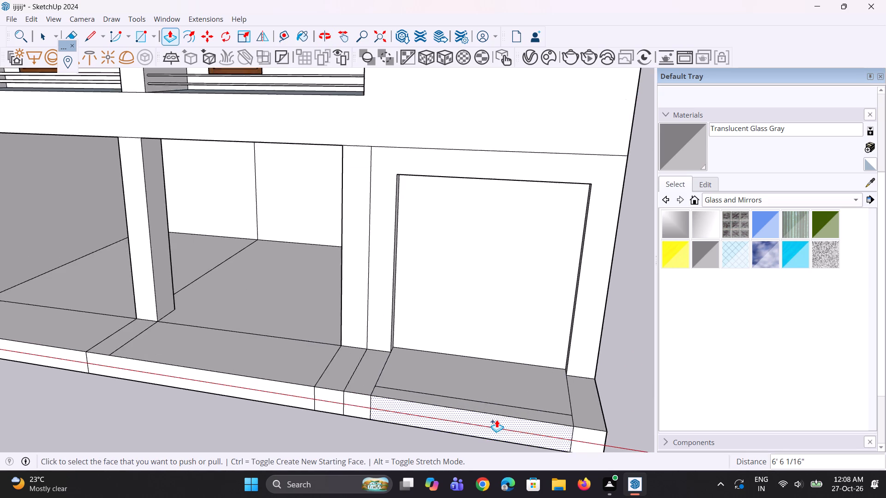
{"action": "scroll", "coordinate": [497, 420], "scroll_direction": "up", "scroll_amount": 2}
{"action": "key", "text": "e"}
{"action": "left_click", "coordinate": [499, 398]}
{"action": "left_click", "coordinate": [497, 401]}
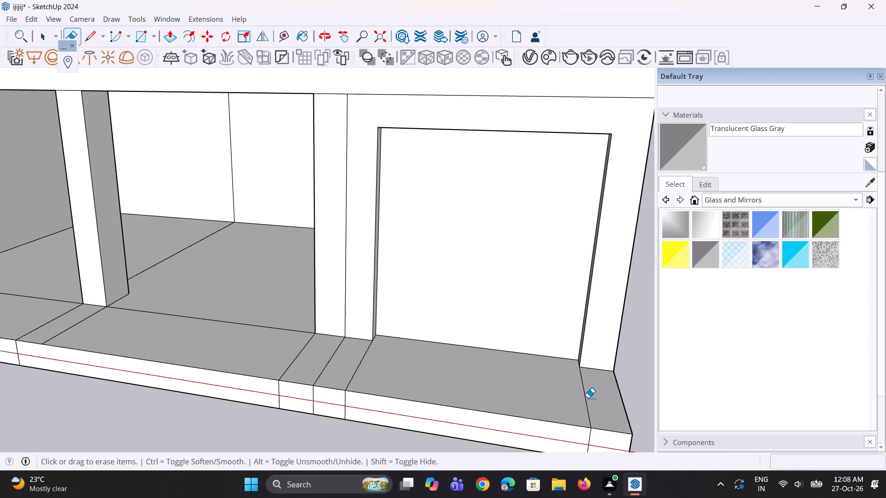
{"action": "left_click_drag", "start_coordinate": [588, 398], "coordinate": [587, 405]}
{"action": "scroll", "coordinate": [422, 390], "scroll_direction": "up", "scroll_amount": 2}
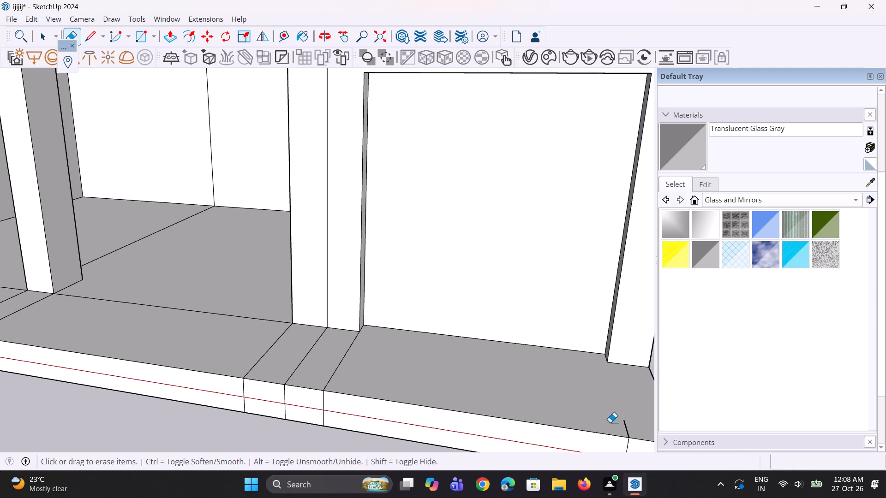
{"action": "left_click_drag", "start_coordinate": [620, 430], "coordinate": [628, 431]}
Erase the three seam lines crossing the platform top in front of the right block's inner pier.
{"action": "scroll", "coordinate": [456, 394], "scroll_direction": "up", "scroll_amount": 2}
{"action": "left_click_drag", "start_coordinate": [309, 366], "coordinate": [310, 367]}
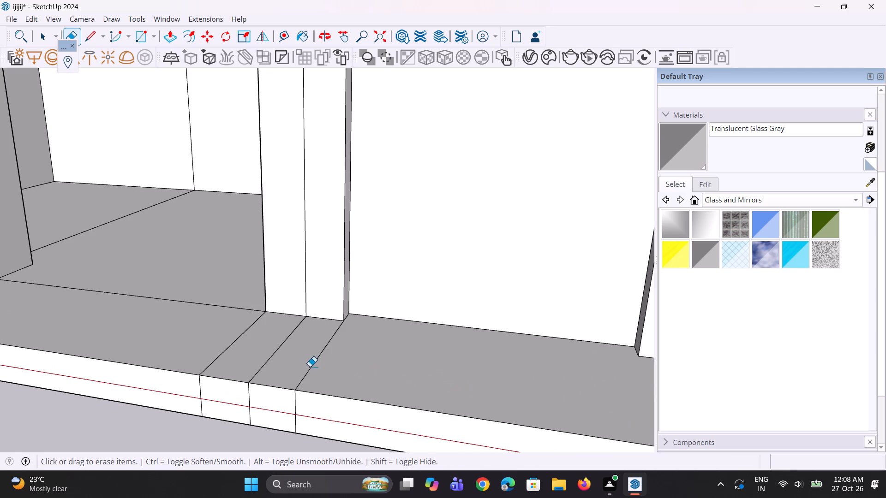
{"action": "left_click_drag", "start_coordinate": [310, 367], "coordinate": [315, 370]}
{"action": "left_click_drag", "start_coordinate": [264, 353], "coordinate": [269, 358]}
{"action": "left_click_drag", "start_coordinate": [230, 338], "coordinate": [238, 342]}
Erase the vertical seams on the platform's front face below the right block's inner pier and near its outer corner.
{"action": "left_click_drag", "start_coordinate": [299, 378], "coordinate": [308, 386]}
{"action": "middle_click_drag", "start_coordinate": [289, 412], "coordinate": [310, 386]}
{"action": "left_click_drag", "start_coordinate": [308, 387], "coordinate": [313, 404]}
{"action": "left_click_drag", "start_coordinate": [251, 391], "coordinate": [264, 401]}
{"action": "left_click_drag", "start_coordinate": [203, 382], "coordinate": [211, 387]}
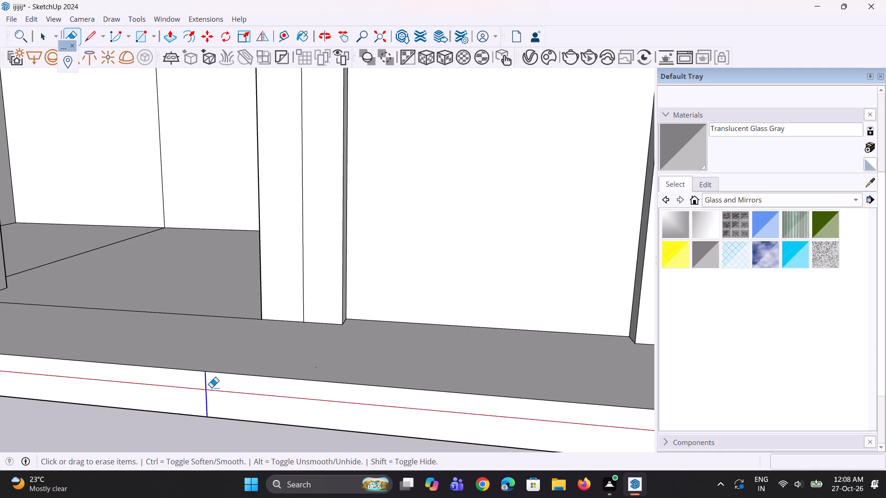
{"action": "scroll", "coordinate": [202, 344], "scroll_direction": "down", "scroll_amount": 4}
{"action": "scroll", "coordinate": [533, 430], "scroll_direction": "up", "scroll_amount": 2}
{"action": "left_click_drag", "start_coordinate": [505, 403], "coordinate": [523, 409]}
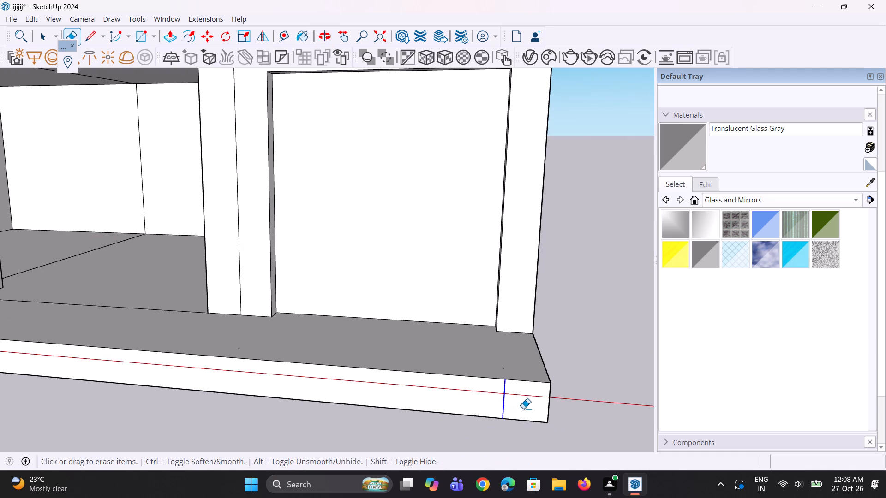
Erase the vertical seams on the platform's front face below the central column and the left block's inner pier.
{"action": "scroll", "coordinate": [523, 394], "scroll_direction": "down", "scroll_amount": 15}
{"action": "middle_click_drag", "start_coordinate": [373, 385], "coordinate": [373, 427]}
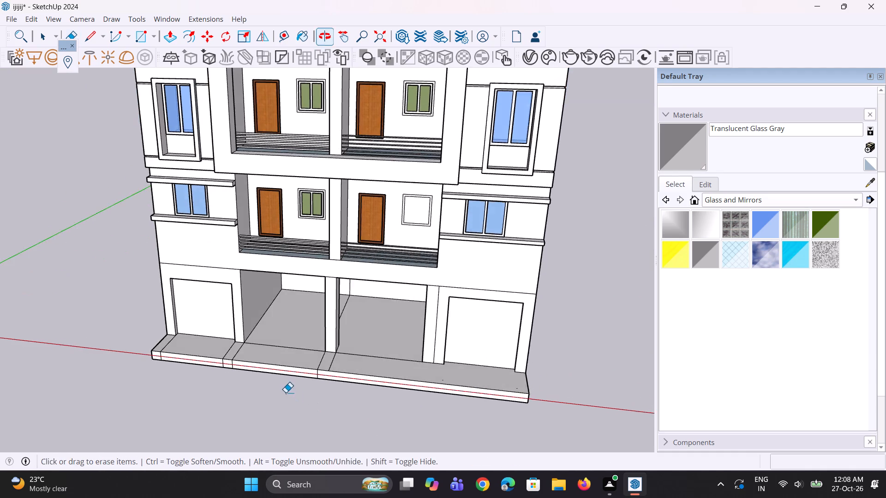
{"action": "scroll", "coordinate": [286, 389], "scroll_direction": "up", "scroll_amount": 11}
{"action": "left_click_drag", "start_coordinate": [334, 366], "coordinate": [341, 373]}
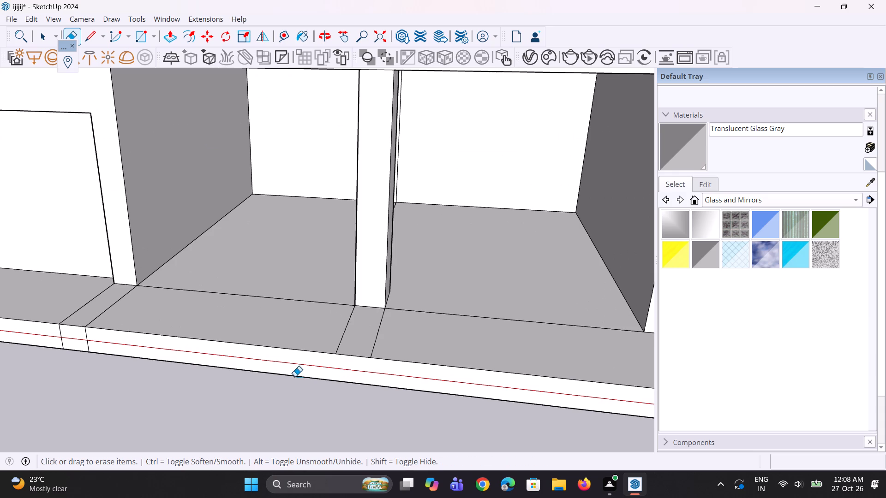
{"action": "scroll", "coordinate": [294, 377], "scroll_direction": "down", "scroll_amount": 4}
{"action": "scroll", "coordinate": [136, 351], "scroll_direction": "up", "scroll_amount": 6}
{"action": "left_click_drag", "start_coordinate": [122, 343], "coordinate": [116, 343]}
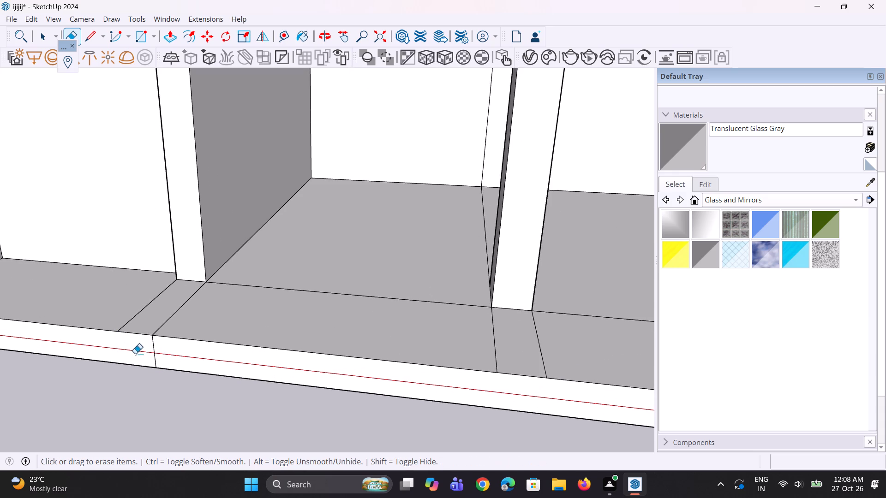
{"action": "left_click_drag", "start_coordinate": [159, 359], "coordinate": [150, 355]}
Erase the platform-top seams at the left block's inner pier and central column, along with both open bays' threshold lines.
{"action": "left_click_drag", "start_coordinate": [144, 308], "coordinate": [151, 313]}
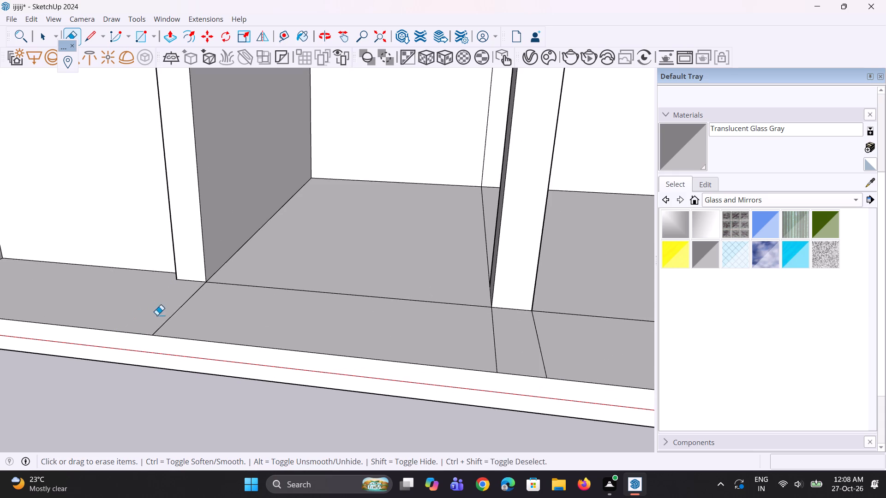
{"action": "left_click_drag", "start_coordinate": [162, 317], "coordinate": [191, 330]}
{"action": "left_click_drag", "start_coordinate": [246, 281], "coordinate": [247, 298]}
{"action": "scroll", "coordinate": [245, 314], "scroll_direction": "down", "scroll_amount": 4}
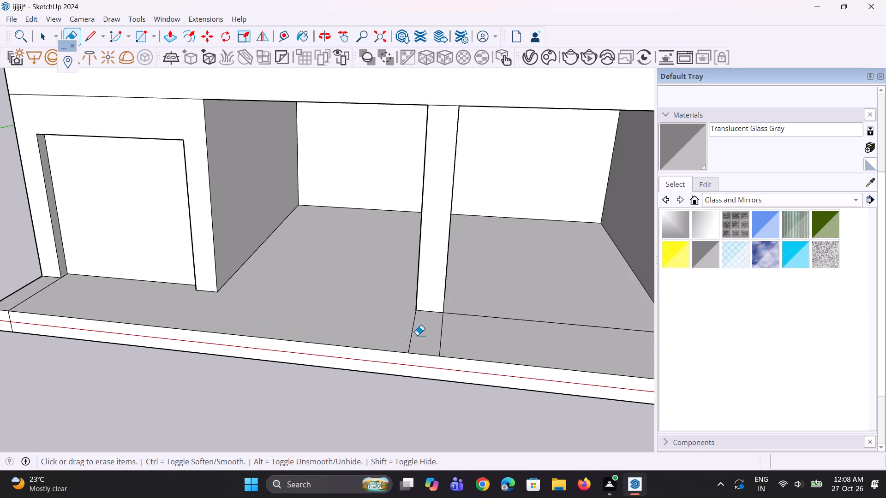
{"action": "scroll", "coordinate": [423, 333], "scroll_direction": "up", "scroll_amount": 2}
{"action": "left_click_drag", "start_coordinate": [414, 332], "coordinate": [407, 330]}
{"action": "left_click_drag", "start_coordinate": [447, 345], "coordinate": [453, 349]}
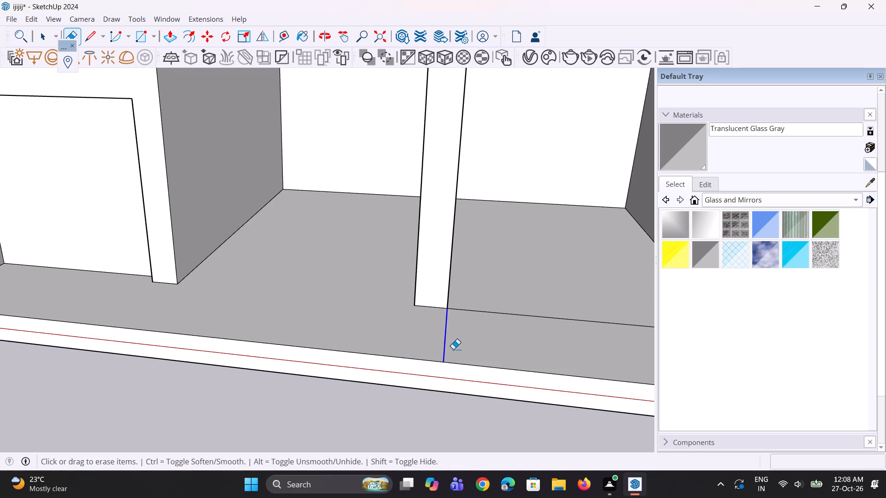
{"action": "left_click_drag", "start_coordinate": [453, 349], "coordinate": [451, 348]}
{"action": "left_click_drag", "start_coordinate": [552, 299], "coordinate": [522, 330]}
Erase the floor line behind the central column and the vertical dividing line on the bays' back wall.
{"action": "middle_click_drag", "start_coordinate": [370, 330], "coordinate": [517, 298]}
{"action": "scroll", "coordinate": [52, 29], "scroll_direction": "up", "scroll_amount": 1}
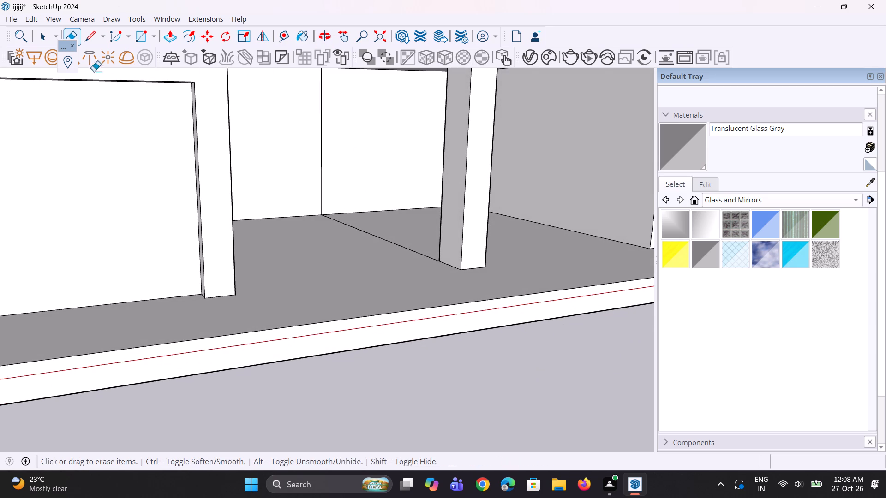
{"action": "left_click_drag", "start_coordinate": [341, 223], "coordinate": [340, 239]}
{"action": "left_click_drag", "start_coordinate": [311, 182], "coordinate": [327, 175]}
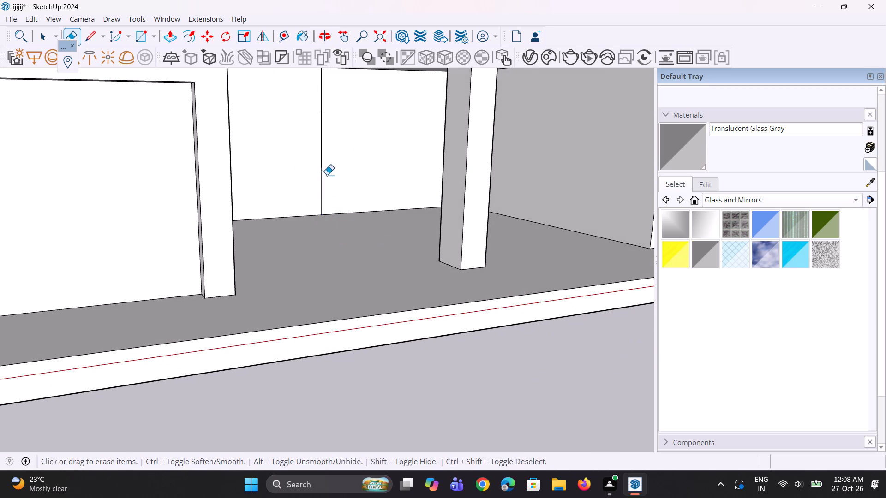
{"action": "left_click_drag", "start_coordinate": [327, 175], "coordinate": [333, 172]}
Erase the front-face and top seams of the platform at the left block's outer corner.
{"action": "scroll", "coordinate": [334, 160], "scroll_direction": "down", "scroll_amount": 11}
{"action": "scroll", "coordinate": [268, 178], "scroll_direction": "up", "scroll_amount": 10}
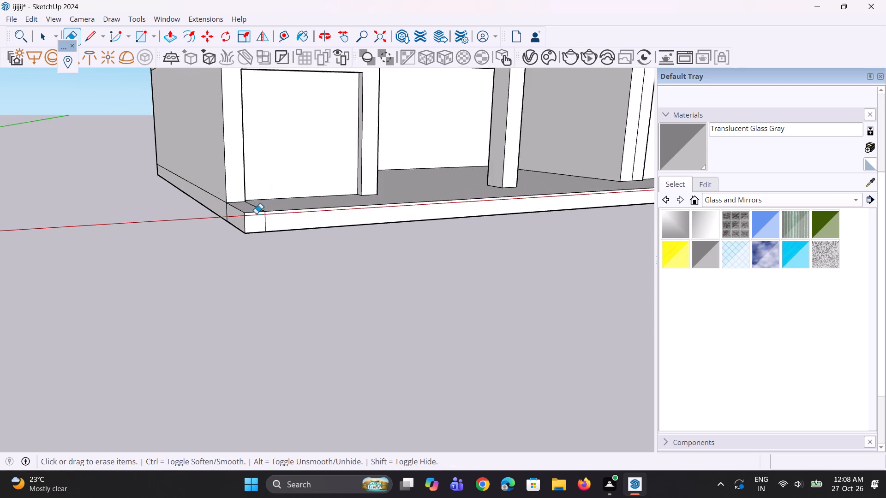
{"action": "scroll", "coordinate": [256, 213], "scroll_direction": "up", "scroll_amount": 3}
{"action": "left_click_drag", "start_coordinate": [269, 224], "coordinate": [274, 224]}
{"action": "left_click_drag", "start_coordinate": [262, 206], "coordinate": [268, 208]}
Erase the vertical seam on the base's side face at the right block's outer corner.
{"action": "scroll", "coordinate": [232, 209], "scroll_direction": "down", "scroll_amount": 4}
{"action": "middle_click_drag", "start_coordinate": [265, 190], "coordinate": [197, 292]}
{"action": "scroll", "coordinate": [175, 290], "scroll_direction": "down", "scroll_amount": 9}
{"action": "middle_click_drag", "start_coordinate": [205, 292], "coordinate": [197, 231]}
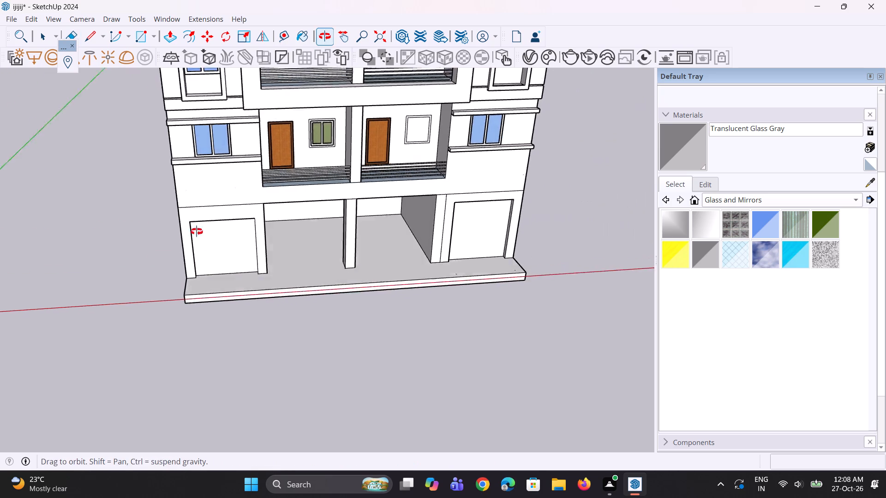
{"action": "middle_click_drag", "start_coordinate": [197, 231], "coordinate": [178, 193]}
{"action": "scroll", "coordinate": [396, 275], "scroll_direction": "up", "scroll_amount": 1}
{"action": "middle_click_drag", "start_coordinate": [396, 275], "coordinate": [329, 256]}
{"action": "scroll", "coordinate": [496, 405], "scroll_direction": "up", "scroll_amount": 3}
{"action": "scroll", "coordinate": [653, 179], "scroll_direction": "up", "scroll_amount": 3}
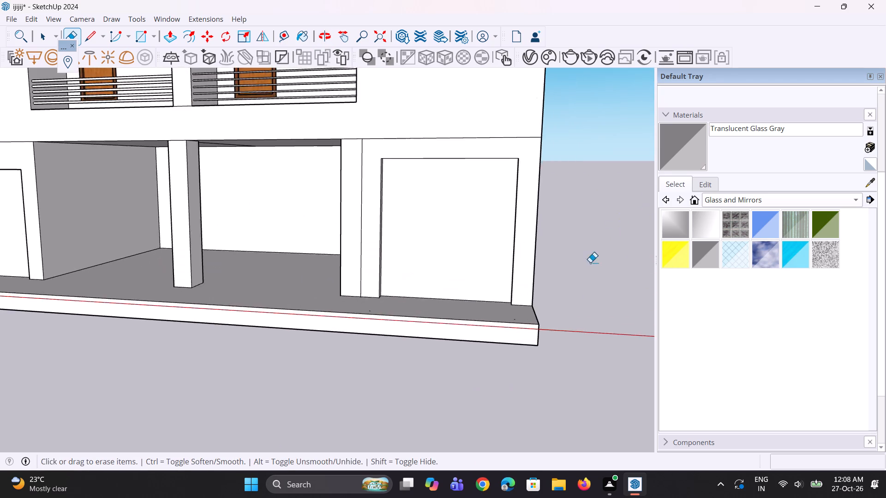
{"action": "scroll", "coordinate": [590, 262], "scroll_direction": "up", "scroll_amount": 2}
{"action": "middle_click_drag", "start_coordinate": [544, 331], "coordinate": [389, 331]}
{"action": "scroll", "coordinate": [391, 335], "scroll_direction": "down", "scroll_amount": 1}
{"action": "scroll", "coordinate": [437, 354], "scroll_direction": "up", "scroll_amount": 4}
{"action": "left_click_drag", "start_coordinate": [432, 344], "coordinate": [419, 348]}
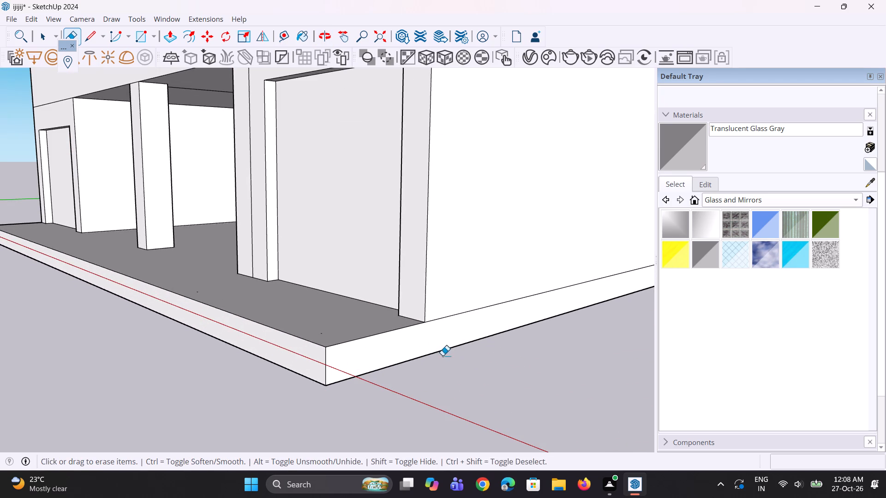
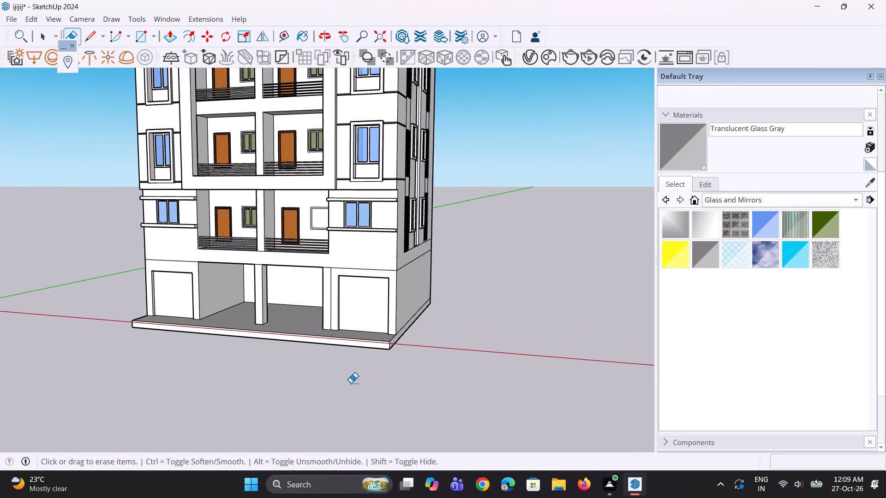
Inspect the building's front and side facades and the blank ground-floor side wall.
{"action": "scroll", "coordinate": [341, 372], "scroll_direction": "up", "scroll_amount": 1}
{"action": "middle_click_drag", "start_coordinate": [341, 372], "coordinate": [332, 362]}
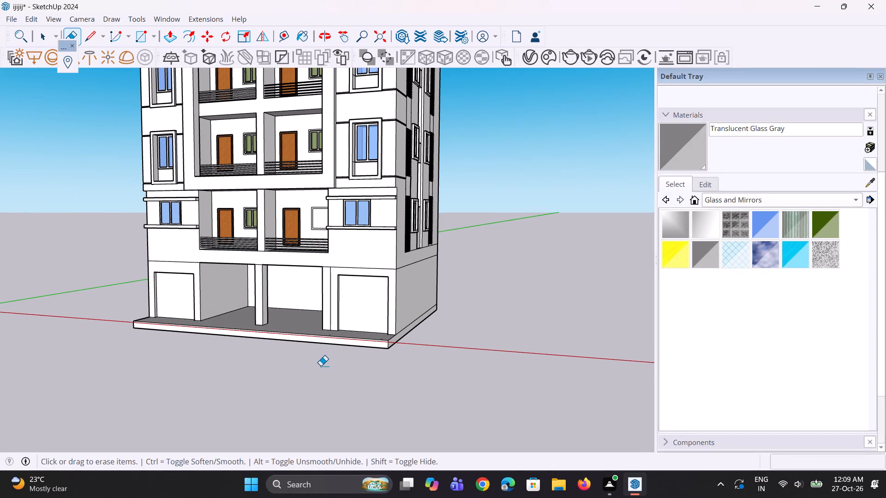
{"action": "scroll", "coordinate": [321, 366], "scroll_direction": "down", "scroll_amount": 9}
{"action": "middle_click_drag", "start_coordinate": [352, 356], "coordinate": [211, 343]}
{"action": "scroll", "coordinate": [387, 207], "scroll_direction": "up", "scroll_amount": 3}
{"action": "scroll", "coordinate": [391, 44], "scroll_direction": "up", "scroll_amount": 4}
{"action": "scroll", "coordinate": [342, 115], "scroll_direction": "up", "scroll_amount": 3}
{"action": "scroll", "coordinate": [345, 232], "scroll_direction": "up", "scroll_amount": 3}
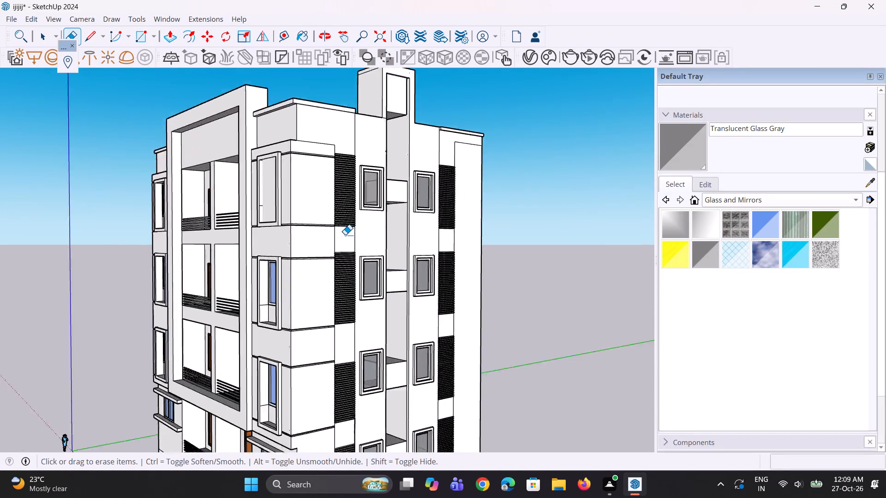
{"action": "scroll", "coordinate": [338, 225], "scroll_direction": "down", "scroll_amount": 6}
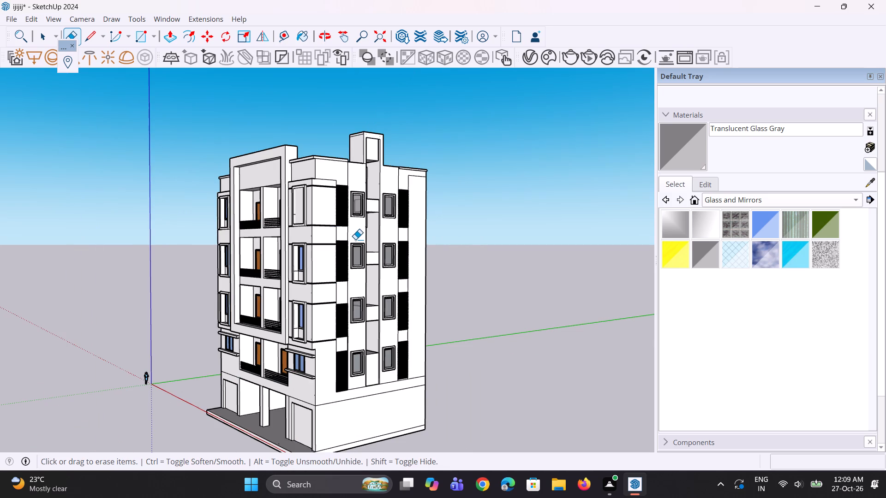
{"action": "scroll", "coordinate": [411, 244], "scroll_direction": "up", "scroll_amount": 1}
{"action": "scroll", "coordinate": [335, 409], "scroll_direction": "down", "scroll_amount": 8}
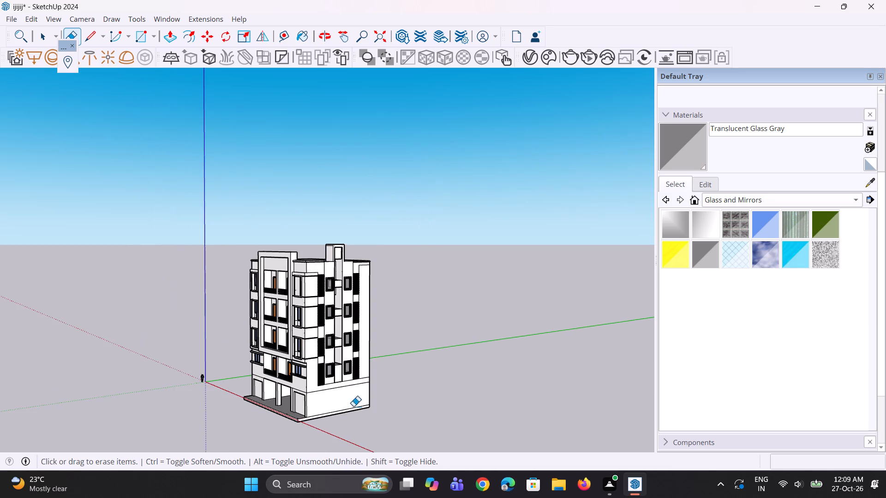
{"action": "middle_click_drag", "start_coordinate": [380, 424], "coordinate": [324, 390]}
{"action": "scroll", "coordinate": [336, 343], "scroll_direction": "down", "scroll_amount": 5}
{"action": "middle_click_drag", "start_coordinate": [316, 336], "coordinate": [317, 362]}
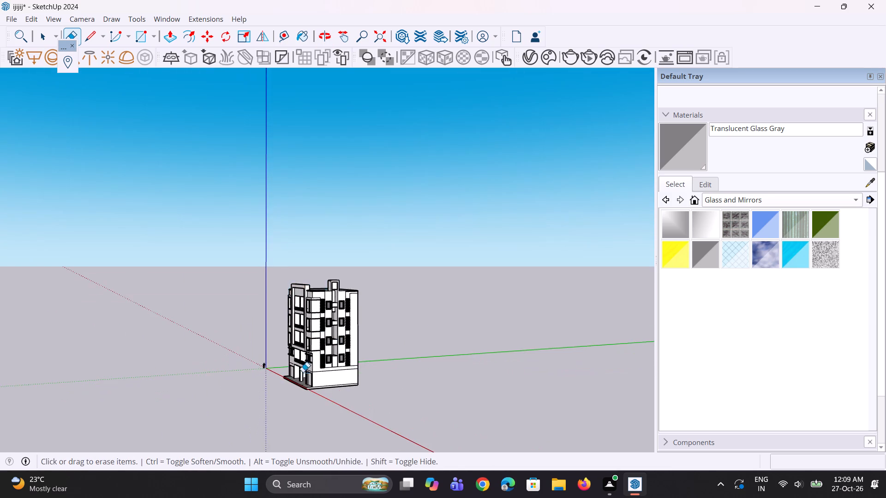
Copy the right block's outer ground-floor corner edge along the side wall by 11' 1 3/8".
{"action": "scroll", "coordinate": [293, 375], "scroll_direction": "up", "scroll_amount": 11}
{"action": "key", "text": "space"}
{"action": "left_click", "coordinate": [323, 360]}
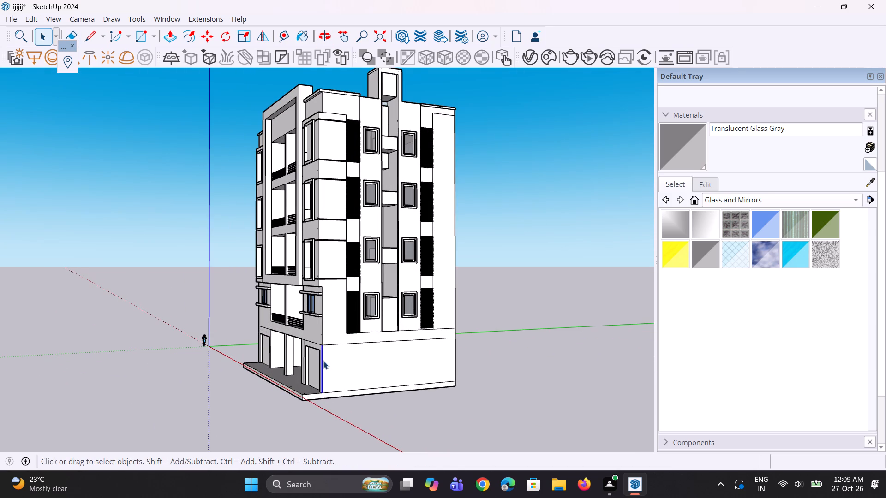
{"action": "scroll", "coordinate": [324, 391], "scroll_direction": "up", "scroll_amount": 5}
{"action": "key", "text": "m"}
{"action": "scroll", "coordinate": [325, 401], "scroll_direction": "up", "scroll_amount": 4}
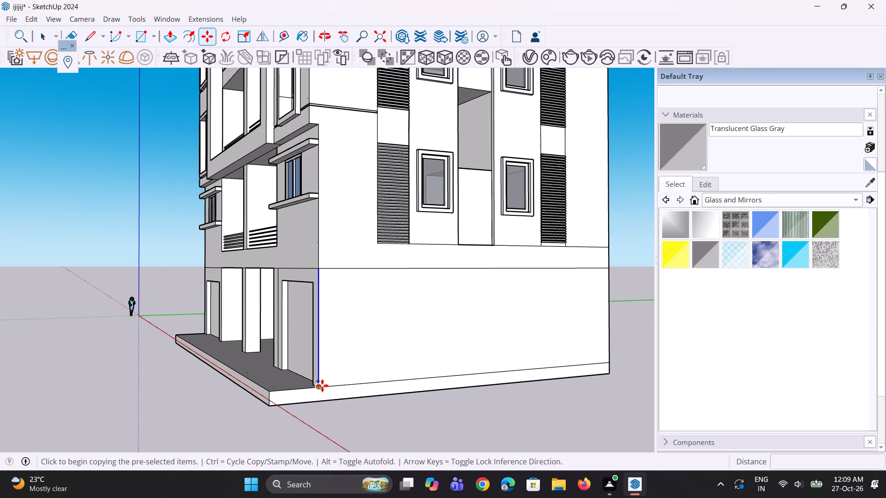
{"action": "left_click", "coordinate": [322, 385]}
{"action": "left_click", "coordinate": [396, 381]}
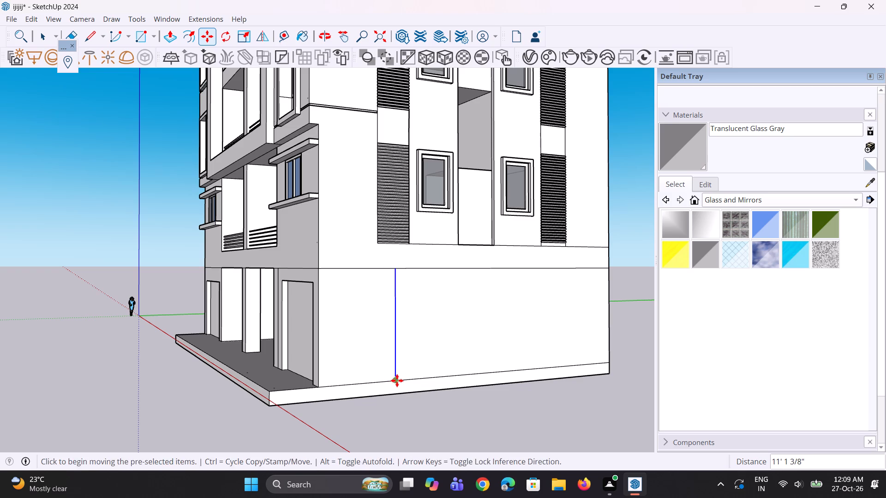
Copy the new vertical line on the ground-floor side wall 8' 4 1/4" further toward the rear.
{"action": "middle_click_drag", "start_coordinate": [397, 380], "coordinate": [304, 379]}
{"action": "scroll", "coordinate": [299, 373], "scroll_direction": "down", "scroll_amount": 6}
{"action": "scroll", "coordinate": [362, 369], "scroll_direction": "up", "scroll_amount": 1}
{"action": "middle_click_drag", "start_coordinate": [362, 369], "coordinate": [337, 388]}
{"action": "scroll", "coordinate": [336, 387], "scroll_direction": "up", "scroll_amount": 2}
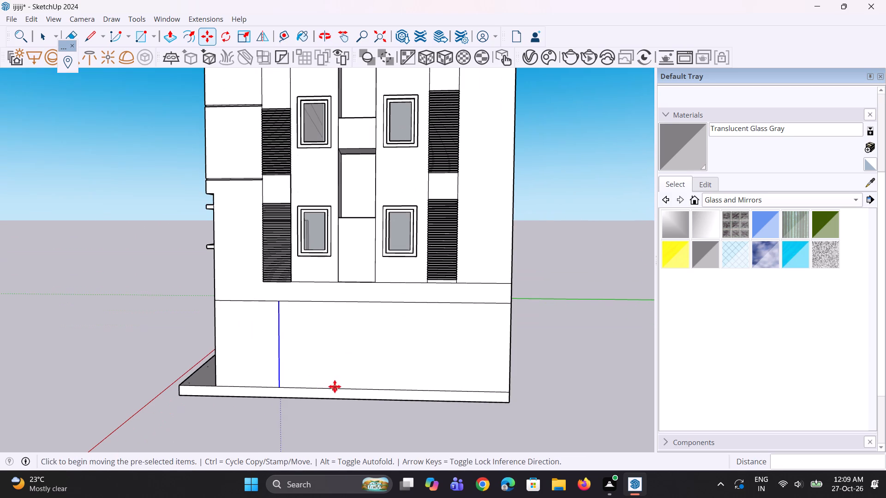
{"action": "key", "text": "m"}
{"action": "scroll", "coordinate": [329, 384], "scroll_direction": "up", "scroll_amount": 4}
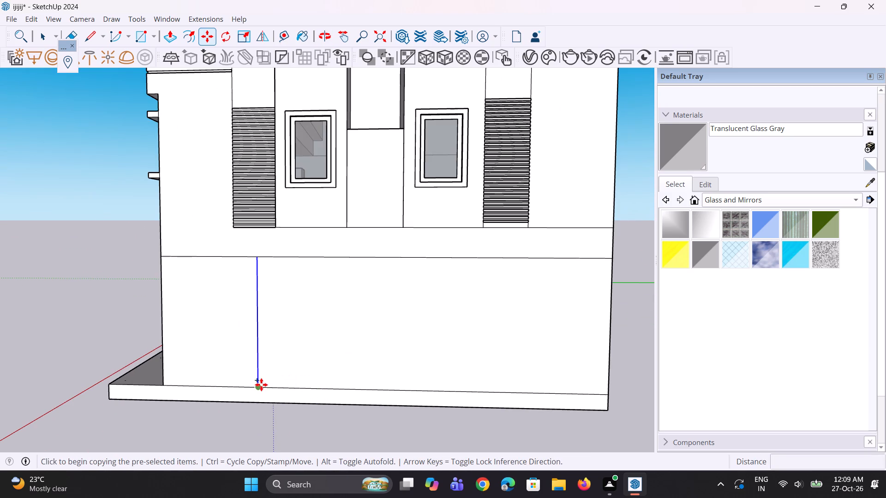
{"action": "left_click", "coordinate": [261, 385]}
{"action": "left_click", "coordinate": [331, 385]}
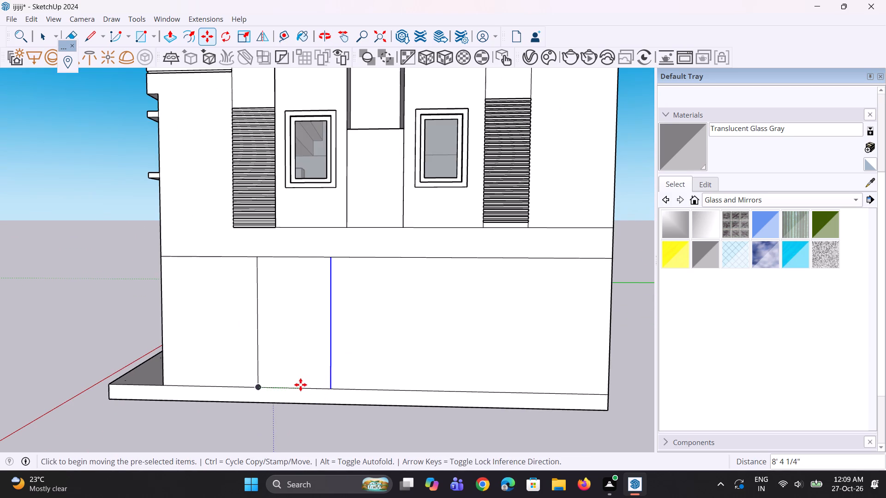
Push the rear section of the ground-floor side wall inward 6 1/2" and then a further 17' 2 13/16" or so.
{"action": "scroll", "coordinate": [300, 385], "scroll_direction": "down", "scroll_amount": 5}
{"action": "middle_click_drag", "start_coordinate": [349, 392], "coordinate": [317, 381]}
{"action": "scroll", "coordinate": [363, 384], "scroll_direction": "up", "scroll_amount": 2}
{"action": "key", "text": "p"}
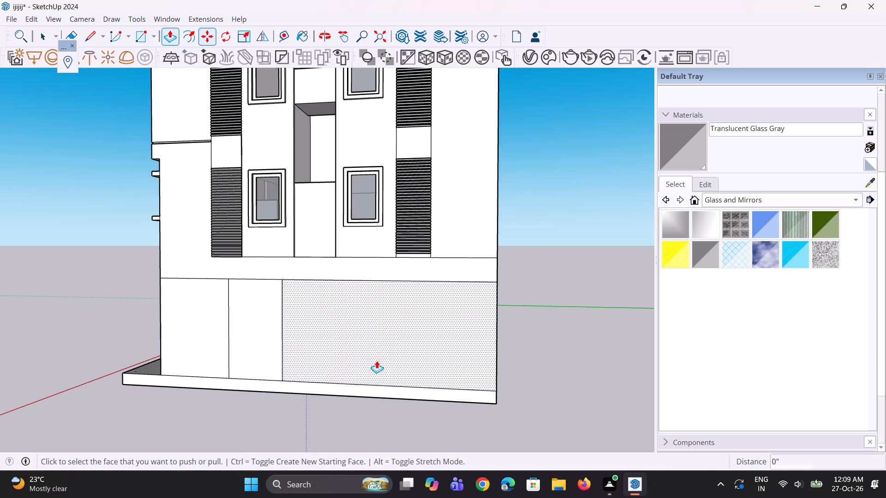
{"action": "left_click", "coordinate": [377, 361]}
{"action": "left_click", "coordinate": [390, 326]}
{"action": "middle_click_drag", "start_coordinate": [436, 378], "coordinate": [177, 389]}
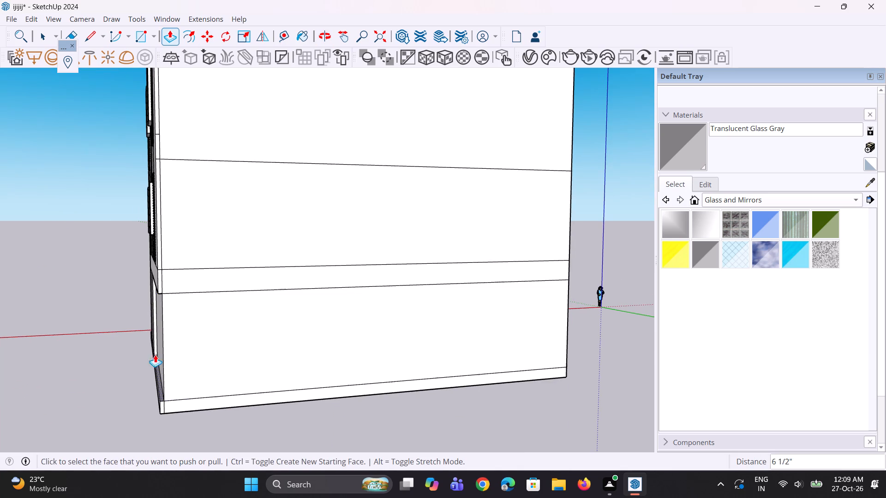
{"action": "left_click", "coordinate": [157, 354]}
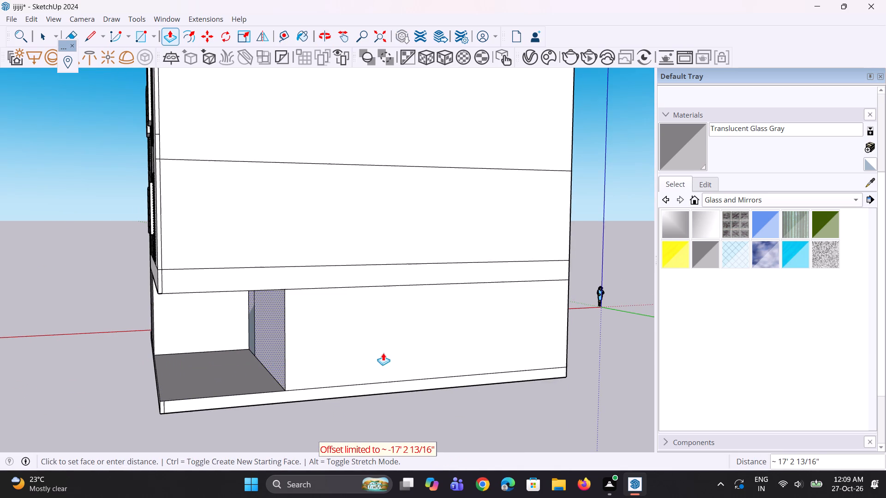
{"action": "left_click", "coordinate": [397, 352]}
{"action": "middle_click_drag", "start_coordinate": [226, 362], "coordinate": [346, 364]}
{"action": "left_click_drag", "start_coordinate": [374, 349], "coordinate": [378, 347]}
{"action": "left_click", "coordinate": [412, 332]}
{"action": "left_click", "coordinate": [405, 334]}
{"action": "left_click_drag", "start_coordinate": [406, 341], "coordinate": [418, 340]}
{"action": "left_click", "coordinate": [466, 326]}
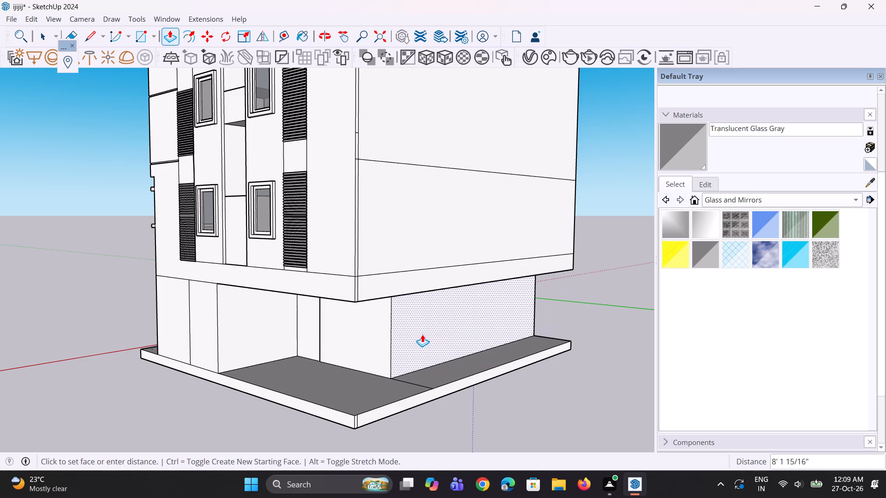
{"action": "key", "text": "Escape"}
Push the recess's inner side wall 45' 2 9/16" across the building and repeat the push on the narrow return face beside it.
{"action": "left_click", "coordinate": [383, 351]}
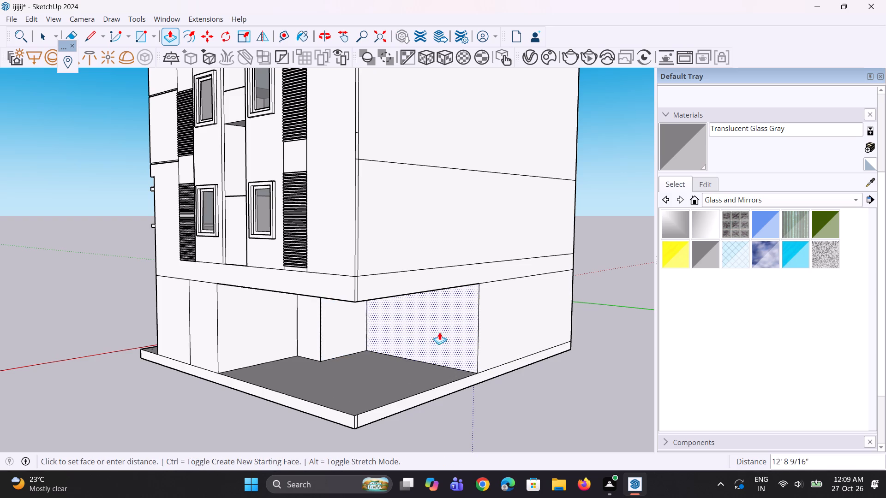
{"action": "left_click", "coordinate": [520, 322]}
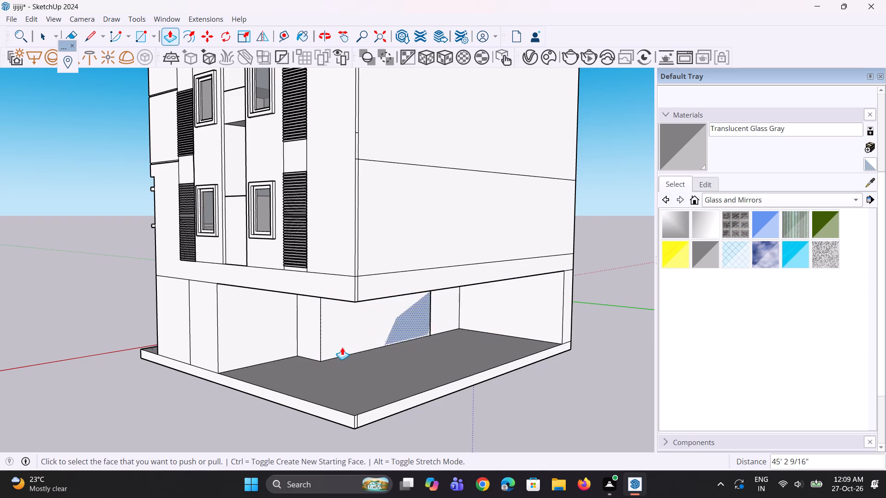
{"action": "scroll", "coordinate": [338, 344], "scroll_direction": "up", "scroll_amount": 1}
{"action": "double_click", "coordinate": [308, 334]}
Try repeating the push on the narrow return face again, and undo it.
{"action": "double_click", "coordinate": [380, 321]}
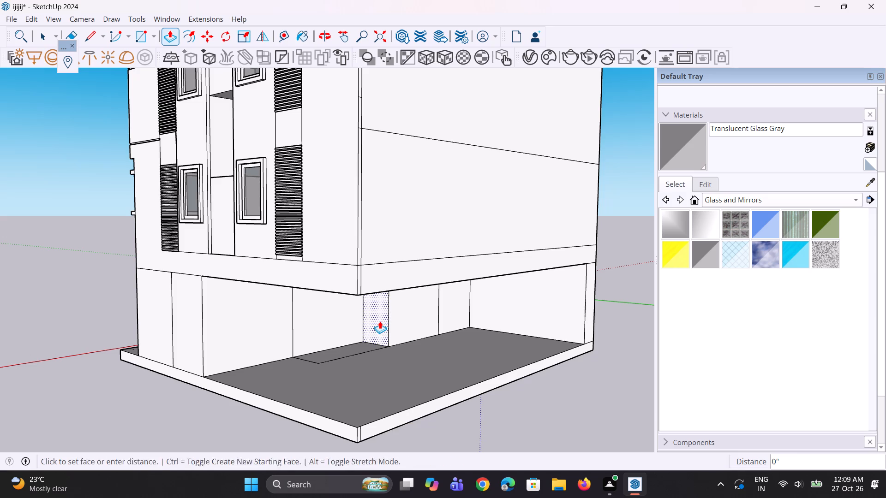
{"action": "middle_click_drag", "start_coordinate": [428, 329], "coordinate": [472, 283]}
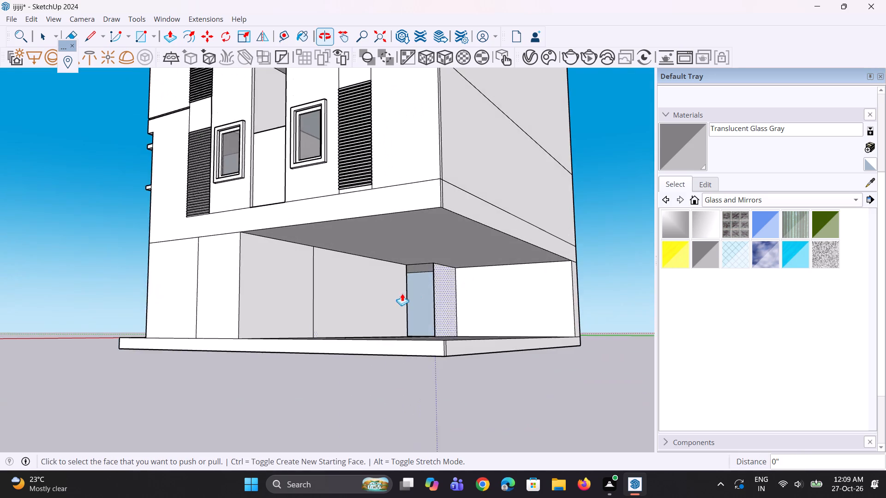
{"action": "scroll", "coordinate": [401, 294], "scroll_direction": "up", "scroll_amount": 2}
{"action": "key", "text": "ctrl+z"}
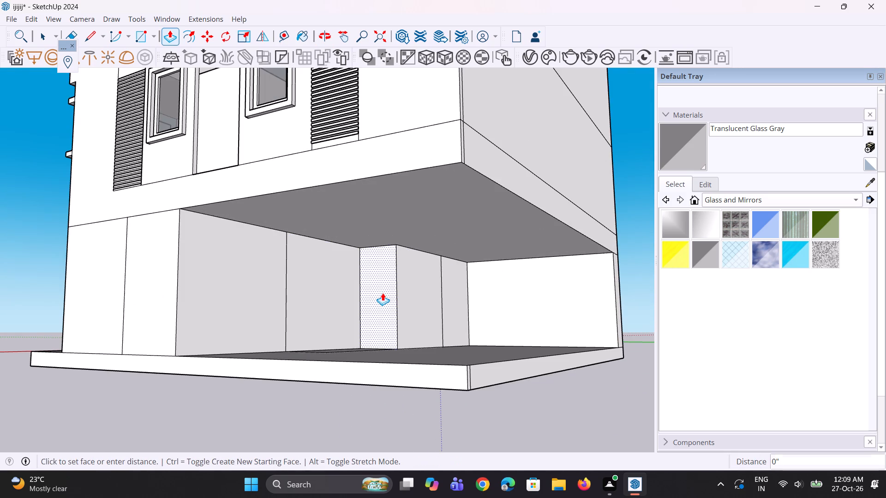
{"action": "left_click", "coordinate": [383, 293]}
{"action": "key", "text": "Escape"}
Push the narrow return face deeper by 2 5/8", about 14' 11 3/4" and about 11' 6 3/16", up to the adjacent wall's far corner.
{"action": "middle_click_drag", "start_coordinate": [473, 306], "coordinate": [440, 311]}
{"action": "scroll", "coordinate": [440, 311], "scroll_direction": "up", "scroll_amount": 3}
{"action": "key", "text": "e"}
{"action": "left_click_drag", "start_coordinate": [440, 302], "coordinate": [445, 306]}
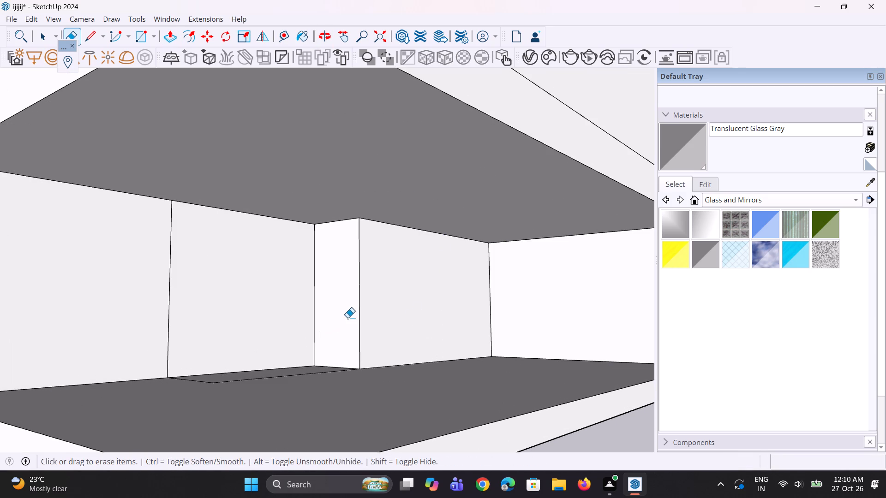
{"action": "key", "text": "p"}
{"action": "left_click_drag", "start_coordinate": [345, 314], "coordinate": [352, 314]}
{"action": "left_click", "coordinate": [353, 306]}
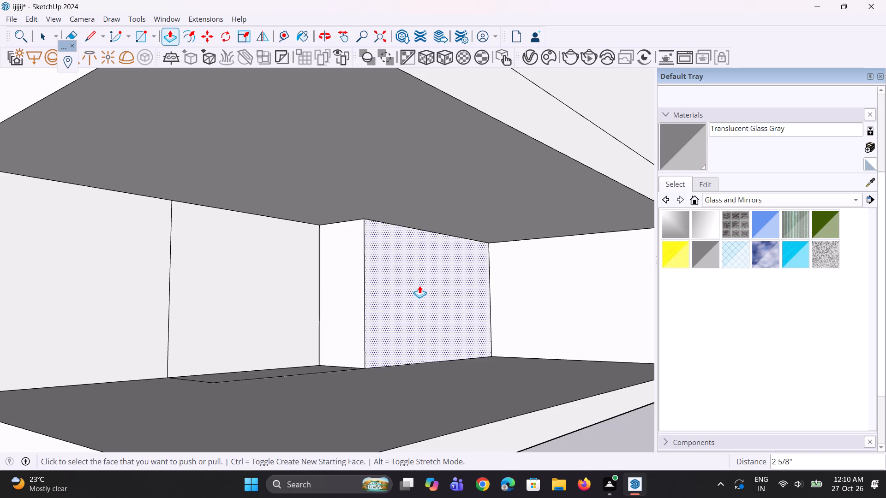
{"action": "left_click", "coordinate": [355, 308]}
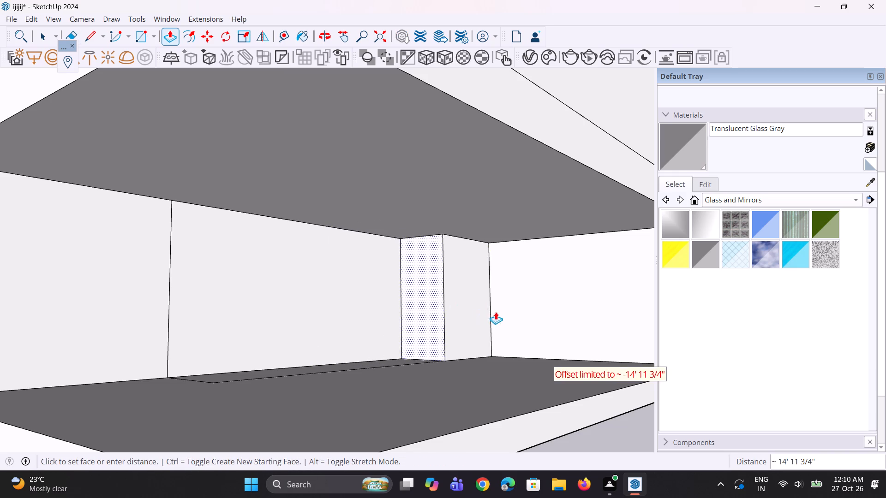
{"action": "left_click", "coordinate": [496, 312]}
{"action": "left_click", "coordinate": [427, 322]}
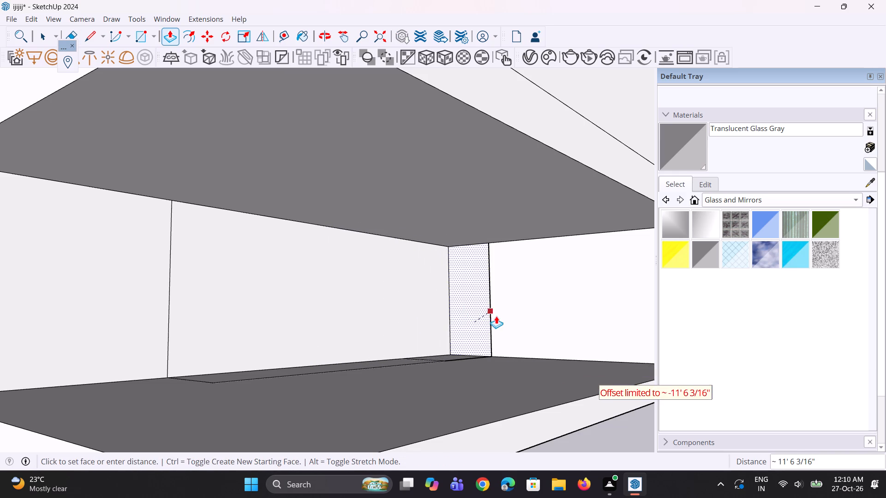
{"action": "left_click", "coordinate": [497, 318]}
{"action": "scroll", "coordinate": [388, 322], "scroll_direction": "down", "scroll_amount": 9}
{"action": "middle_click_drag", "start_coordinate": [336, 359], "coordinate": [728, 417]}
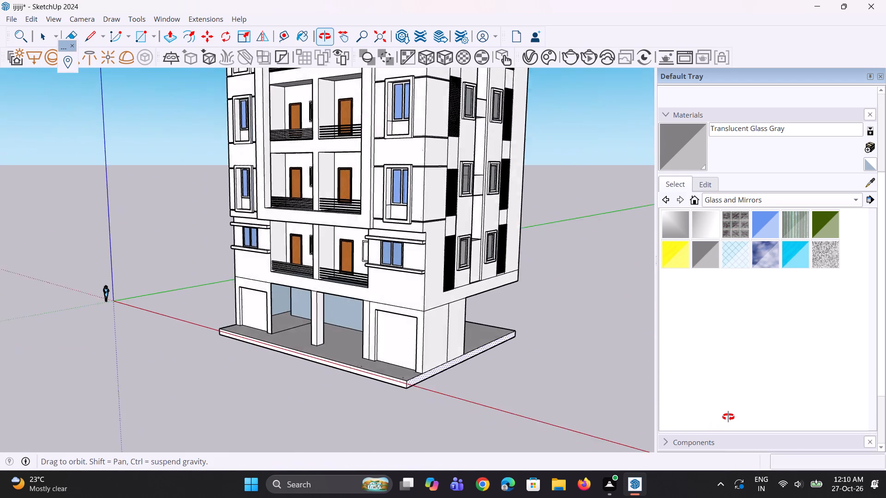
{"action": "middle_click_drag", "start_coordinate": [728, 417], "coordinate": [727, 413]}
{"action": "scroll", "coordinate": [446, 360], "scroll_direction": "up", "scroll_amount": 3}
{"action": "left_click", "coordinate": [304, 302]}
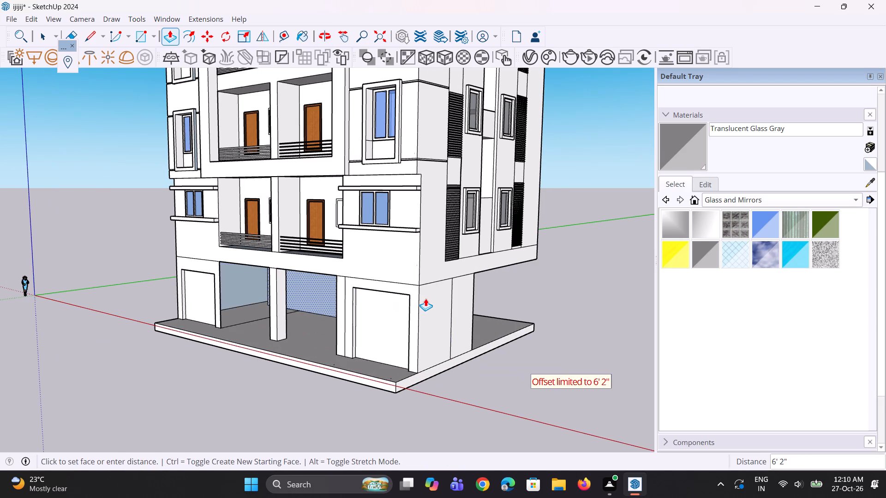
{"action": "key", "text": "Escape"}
Delete the back wall face behind the two open front bays of the ground floor.
{"action": "middle_click_drag", "start_coordinate": [333, 333], "coordinate": [464, 294]}
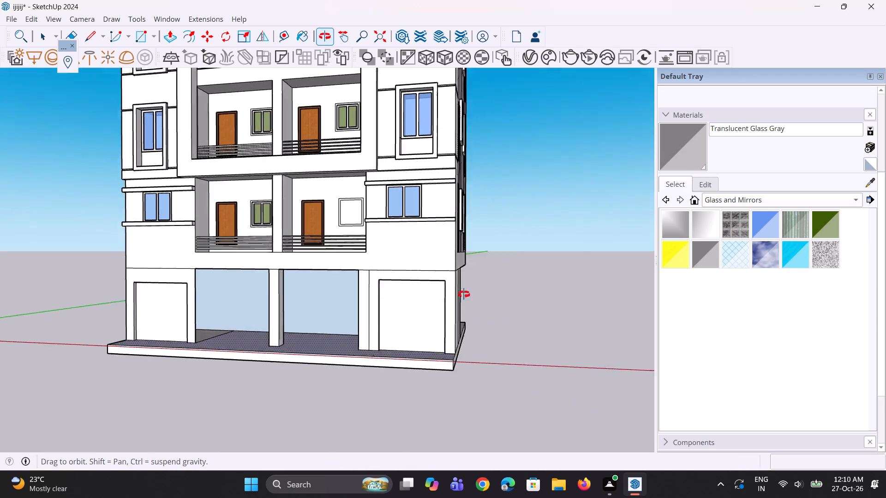
{"action": "middle_click_drag", "start_coordinate": [464, 294], "coordinate": [473, 288]}
{"action": "key", "text": "space"}
{"action": "scroll", "coordinate": [342, 305], "scroll_direction": "up", "scroll_amount": 2}
{"action": "left_click", "coordinate": [329, 313]}
{"action": "key", "text": "Delete"}
Erase the leftover floor lines in the opened ground-floor area behind the right block.
{"action": "middle_click_drag", "start_coordinate": [330, 318], "coordinate": [327, 340]}
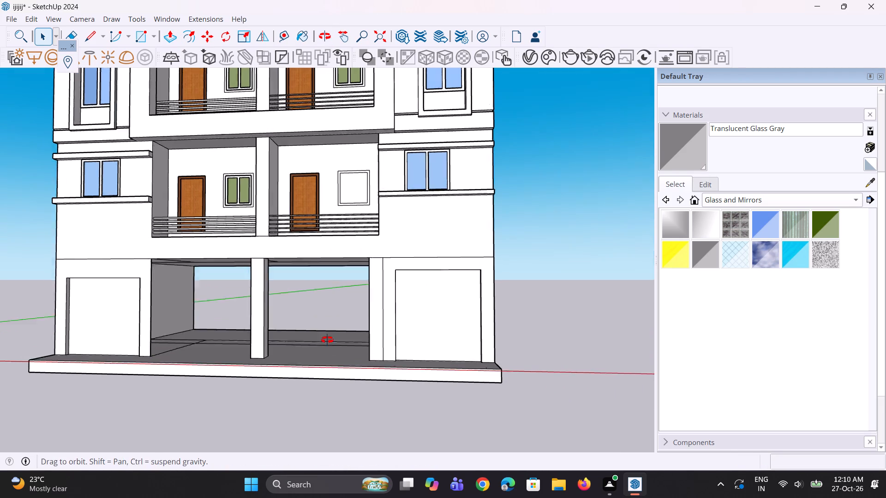
{"action": "middle_click_drag", "start_coordinate": [327, 340], "coordinate": [108, 322]}
{"action": "middle_click_drag", "start_coordinate": [422, 319], "coordinate": [251, 341]}
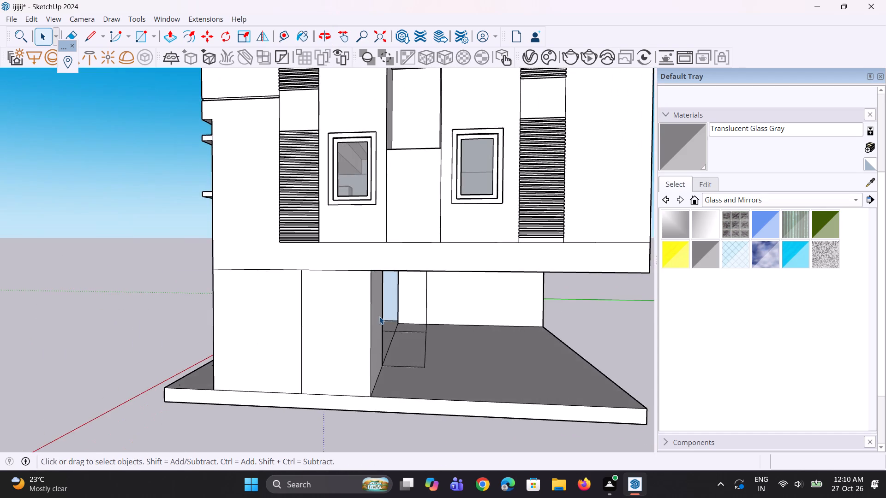
{"action": "scroll", "coordinate": [379, 316], "scroll_direction": "down", "scroll_amount": 5}
{"action": "scroll", "coordinate": [451, 332], "scroll_direction": "up", "scroll_amount": 1}
{"action": "middle_click_drag", "start_coordinate": [452, 332], "coordinate": [403, 304]}
{"action": "scroll", "coordinate": [394, 326], "scroll_direction": "down", "scroll_amount": 5}
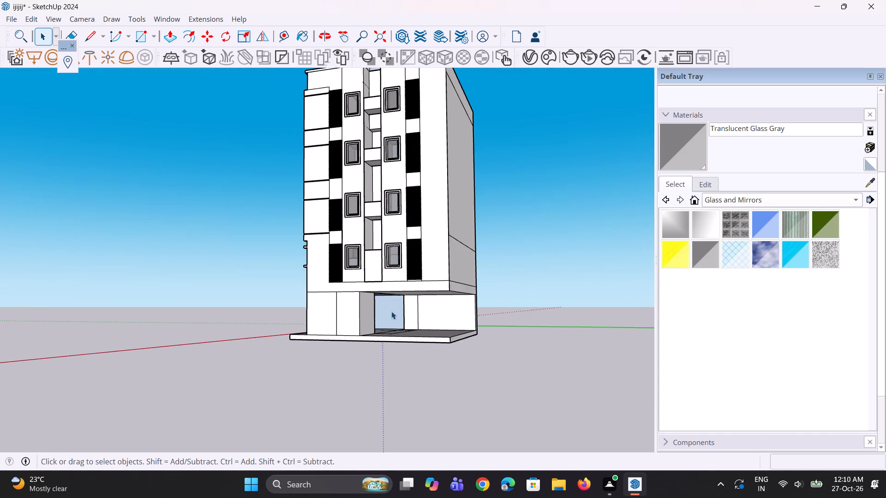
{"action": "middle_click_drag", "start_coordinate": [391, 310], "coordinate": [392, 335]}
{"action": "scroll", "coordinate": [411, 347], "scroll_direction": "up", "scroll_amount": 7}
{"action": "middle_click_drag", "start_coordinate": [414, 333], "coordinate": [419, 344]}
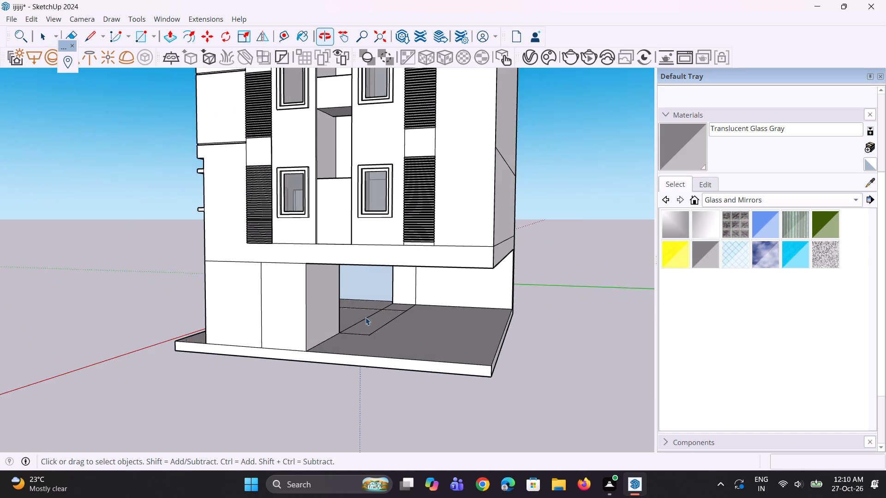
{"action": "scroll", "coordinate": [365, 317], "scroll_direction": "up", "scroll_amount": 8}
{"action": "key", "text": "e"}
{"action": "left_click_drag", "start_coordinate": [387, 299], "coordinate": [408, 342]}
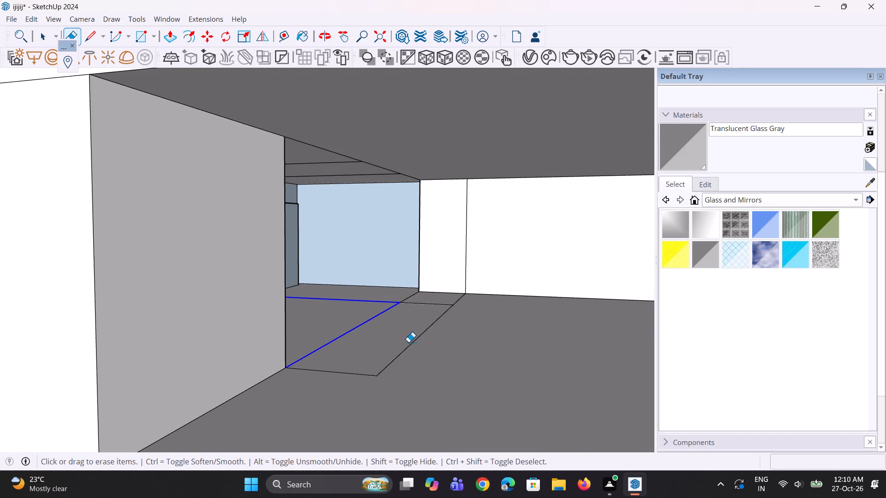
{"action": "left_click_drag", "start_coordinate": [408, 342], "coordinate": [413, 350]}
{"action": "scroll", "coordinate": [414, 350], "scroll_direction": "down", "scroll_amount": 1}
{"action": "left_click_drag", "start_coordinate": [425, 319], "coordinate": [453, 313]}
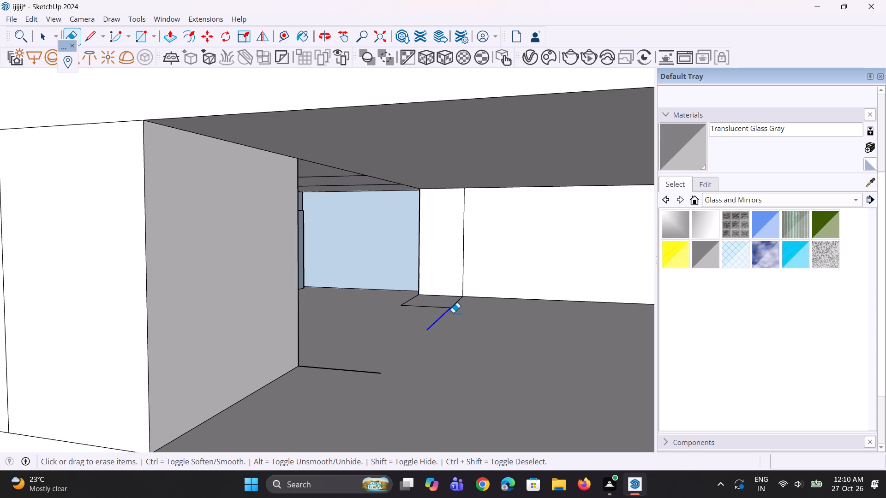
{"action": "left_click_drag", "start_coordinate": [453, 313], "coordinate": [366, 378]}
Draw a column base rectangle about 3' 1" by 2' 4" on the platform floor near its side edge, beside the solid ground-floor block.
{"action": "scroll", "coordinate": [370, 381], "scroll_direction": "down", "scroll_amount": 5}
{"action": "scroll", "coordinate": [334, 375], "scroll_direction": "up", "scroll_amount": 1}
{"action": "middle_click_drag", "start_coordinate": [334, 375], "coordinate": [407, 362]}
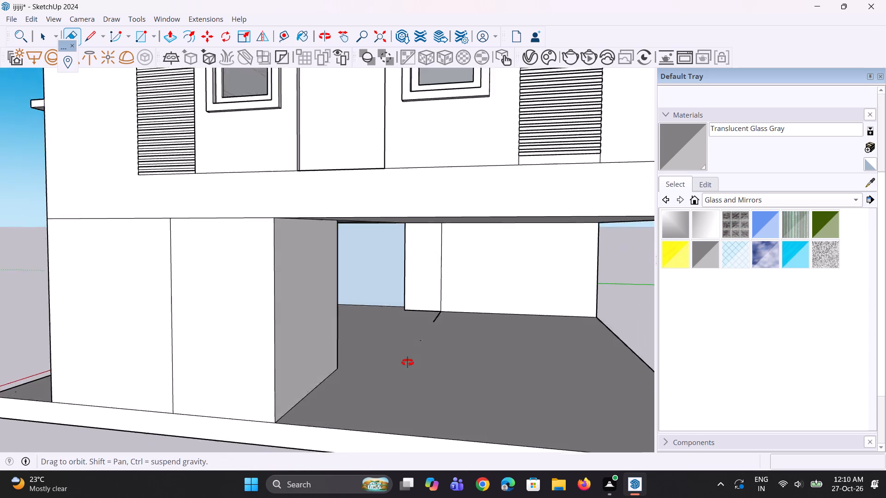
{"action": "middle_click_drag", "start_coordinate": [407, 362], "coordinate": [460, 330]}
{"action": "scroll", "coordinate": [445, 331], "scroll_direction": "down", "scroll_amount": 13}
{"action": "scroll", "coordinate": [421, 364], "scroll_direction": "down", "scroll_amount": 6}
{"action": "middle_click_drag", "start_coordinate": [415, 347], "coordinate": [516, 442]}
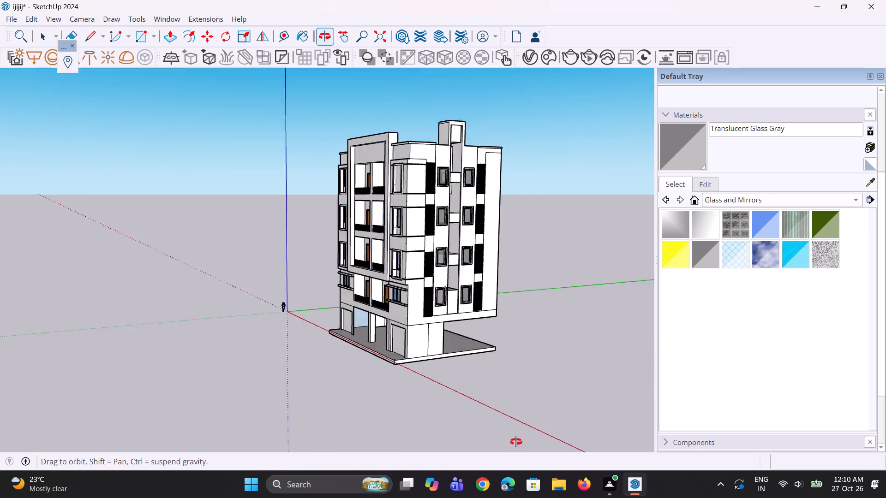
{"action": "middle_click_drag", "start_coordinate": [516, 442], "coordinate": [512, 259]}
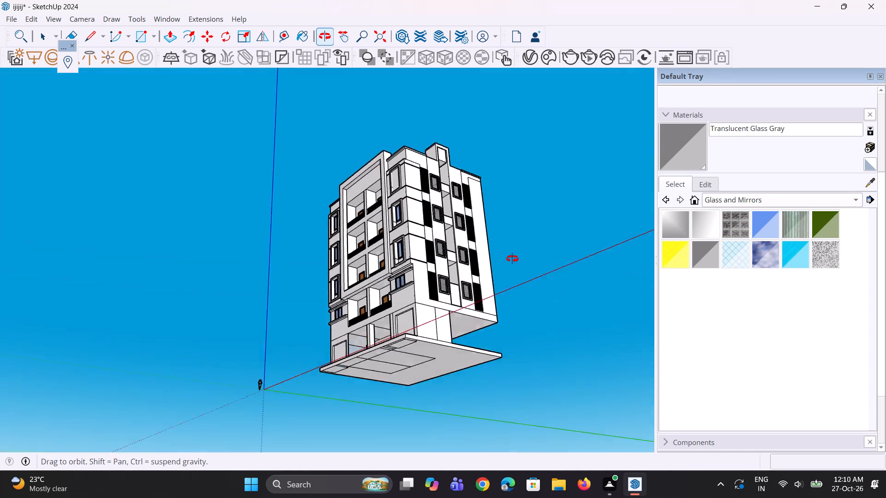
{"action": "middle_click_drag", "start_coordinate": [512, 259], "coordinate": [389, 449]}
{"action": "scroll", "coordinate": [453, 346], "scroll_direction": "up", "scroll_amount": 9}
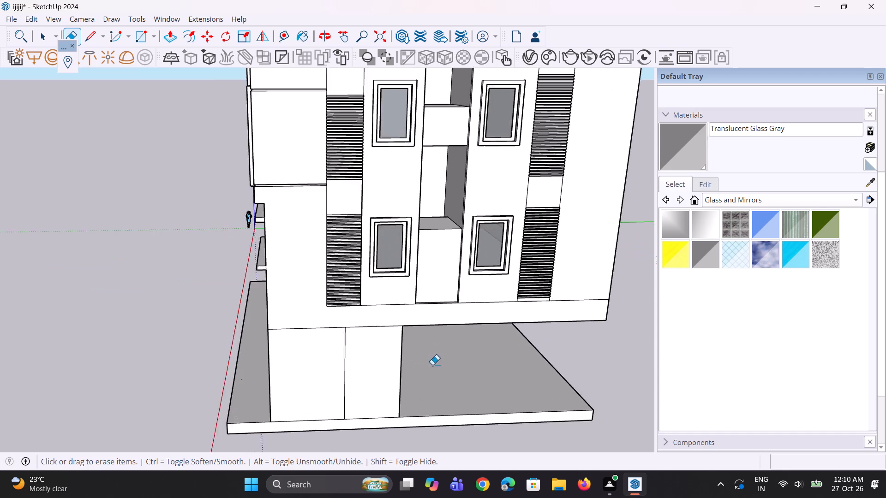
{"action": "scroll", "coordinate": [432, 365], "scroll_direction": "up", "scroll_amount": 1}
{"action": "middle_click_drag", "start_coordinate": [432, 365], "coordinate": [420, 353]}
{"action": "scroll", "coordinate": [416, 355], "scroll_direction": "down", "scroll_amount": 3}
{"action": "scroll", "coordinate": [463, 393], "scroll_direction": "up", "scroll_amount": 3}
{"action": "key", "text": "r"}
{"action": "middle_click_drag", "start_coordinate": [463, 393], "coordinate": [428, 393]}
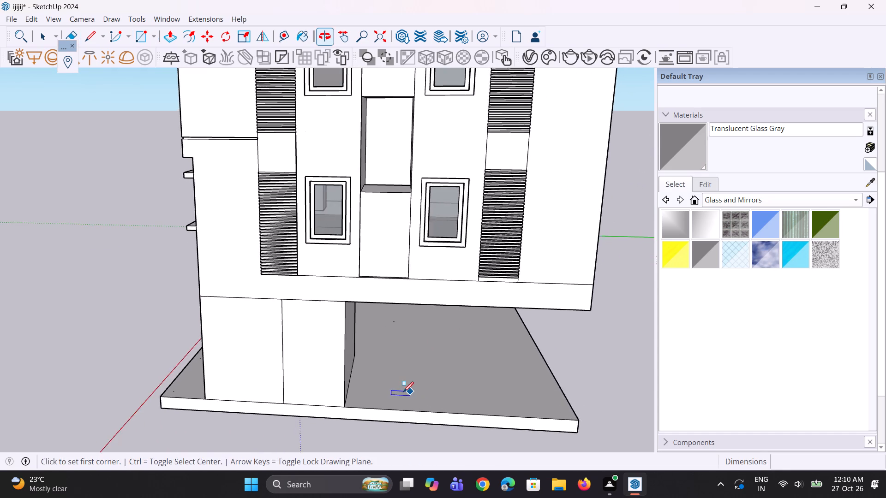
{"action": "scroll", "coordinate": [403, 392], "scroll_direction": "up", "scroll_amount": 3}
{"action": "left_click", "coordinate": [402, 388]}
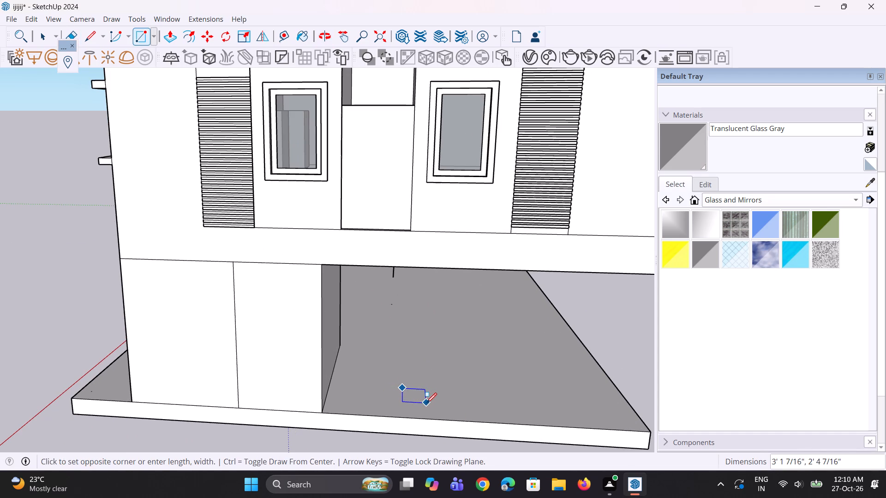
{"action": "left_click", "coordinate": [426, 403]}
Copy the column base rectangle about 16' toward the platform's rear corner, parallel to the side edge.
{"action": "scroll", "coordinate": [426, 403], "scroll_direction": "up", "scroll_amount": 2}
{"action": "key", "text": "space"}
{"action": "left_click", "coordinate": [412, 394]}
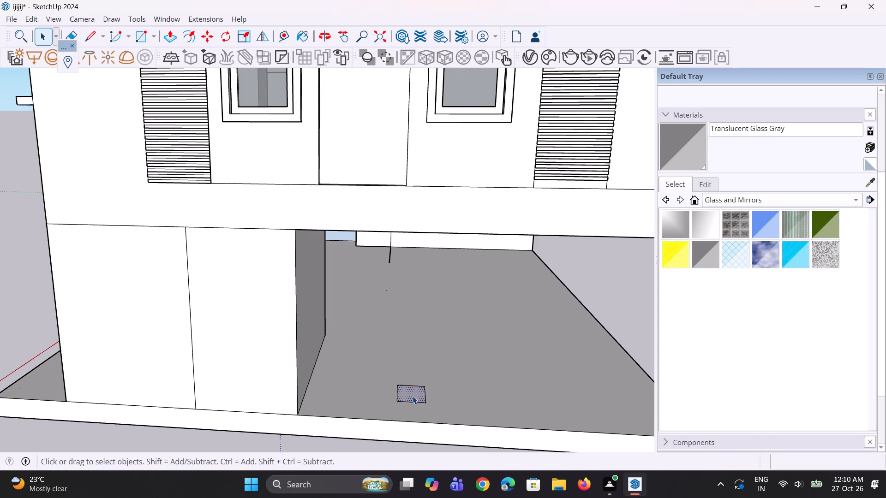
{"action": "scroll", "coordinate": [409, 402], "scroll_direction": "down", "scroll_amount": 5}
{"action": "middle_click_drag", "start_coordinate": [409, 402], "coordinate": [410, 407]}
{"action": "key", "text": "m"}
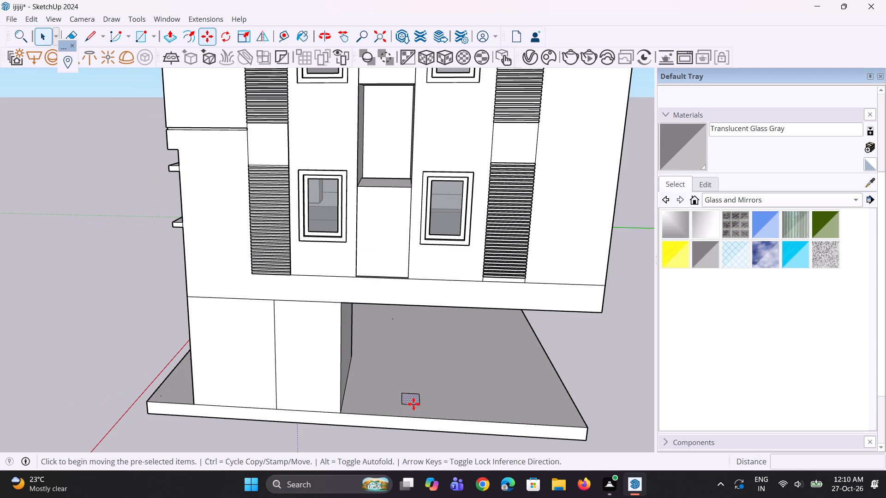
{"action": "scroll", "coordinate": [416, 401], "scroll_direction": "up", "scroll_amount": 2}
{"action": "left_click", "coordinate": [420, 399], "text": "ctrl"}
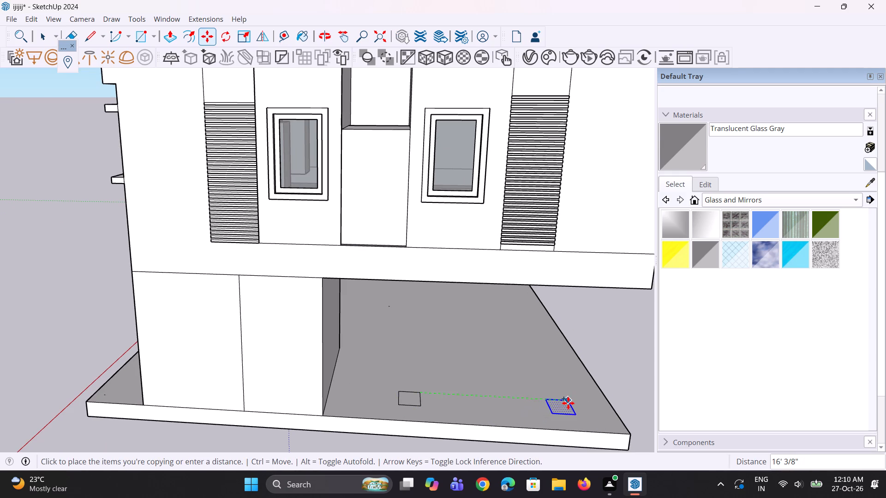
{"action": "left_click", "coordinate": [568, 403]}
Copy the corner column base about 10' 7" along the platform's rear edge.
{"action": "scroll", "coordinate": [544, 415], "scroll_direction": "up", "scroll_amount": 1}
{"action": "middle_click_drag", "start_coordinate": [525, 416], "coordinate": [350, 402]}
{"action": "scroll", "coordinate": [293, 348], "scroll_direction": "down", "scroll_amount": 5}
{"action": "middle_click_drag", "start_coordinate": [320, 383], "coordinate": [307, 414]}
{"action": "scroll", "coordinate": [306, 415], "scroll_direction": "up", "scroll_amount": 5}
{"action": "key", "text": "m"}
{"action": "scroll", "coordinate": [312, 420], "scroll_direction": "up", "scroll_amount": 4}
{"action": "left_click_drag", "start_coordinate": [313, 427], "coordinate": [327, 427]}
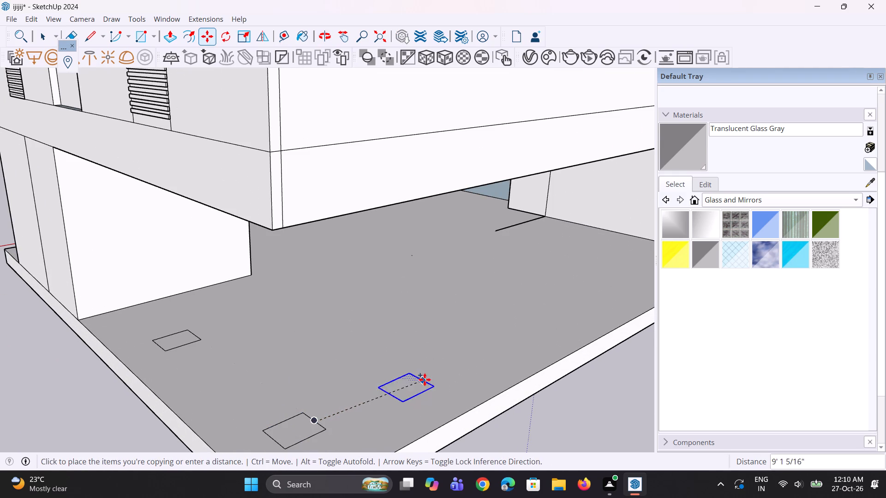
{"action": "left_click", "coordinate": [431, 374]}
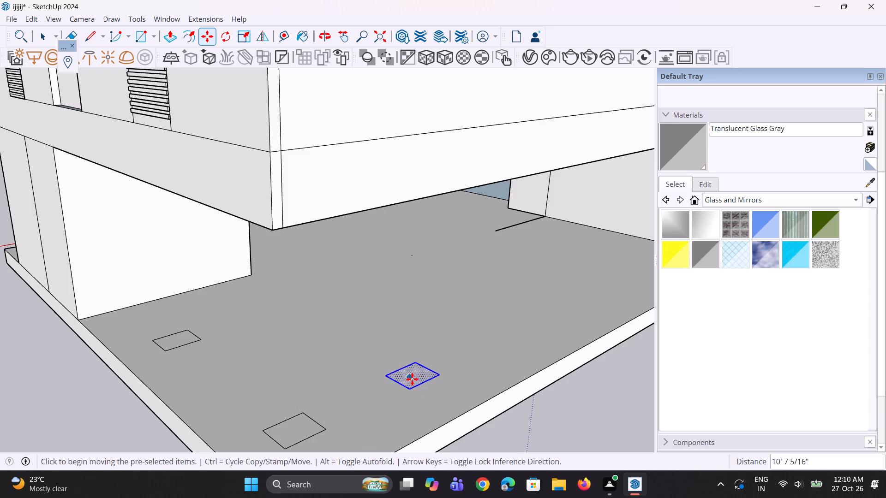
Pull the two rear column bases up 15' to the underside of the upper floor.
{"action": "key", "text": "p"}
{"action": "left_click", "coordinate": [427, 376]}
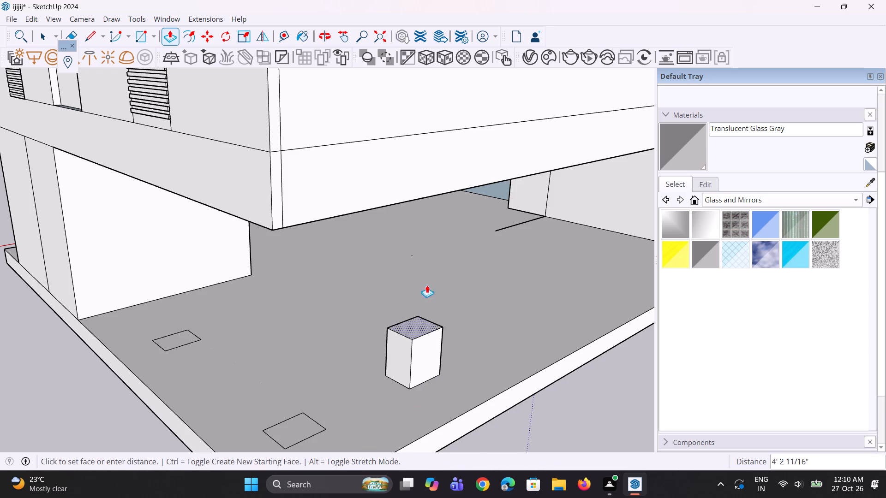
{"action": "middle_click_drag", "start_coordinate": [378, 234], "coordinate": [412, 172]}
{"action": "left_click", "coordinate": [418, 90]}
{"action": "scroll", "coordinate": [378, 233], "scroll_direction": "down", "scroll_amount": 5}
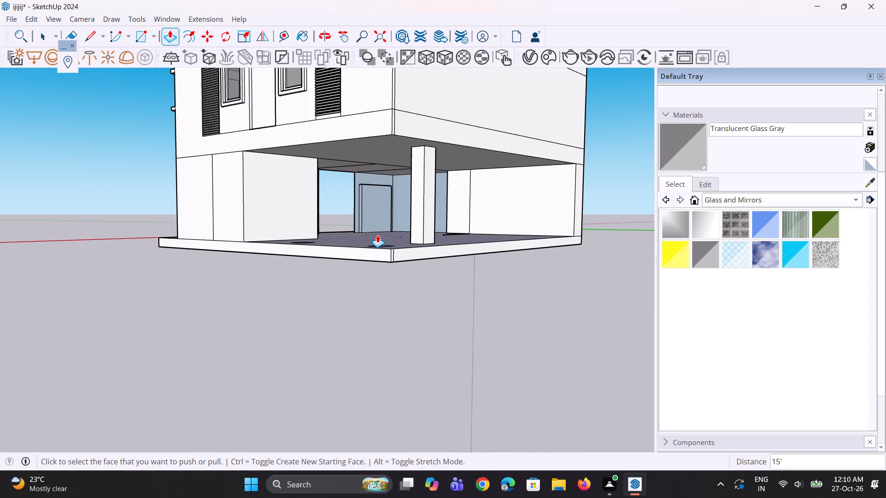
{"action": "middle_click_drag", "start_coordinate": [381, 245], "coordinate": [383, 326]}
{"action": "scroll", "coordinate": [378, 361], "scroll_direction": "up", "scroll_amount": 3}
{"action": "double_click", "coordinate": [385, 347]}
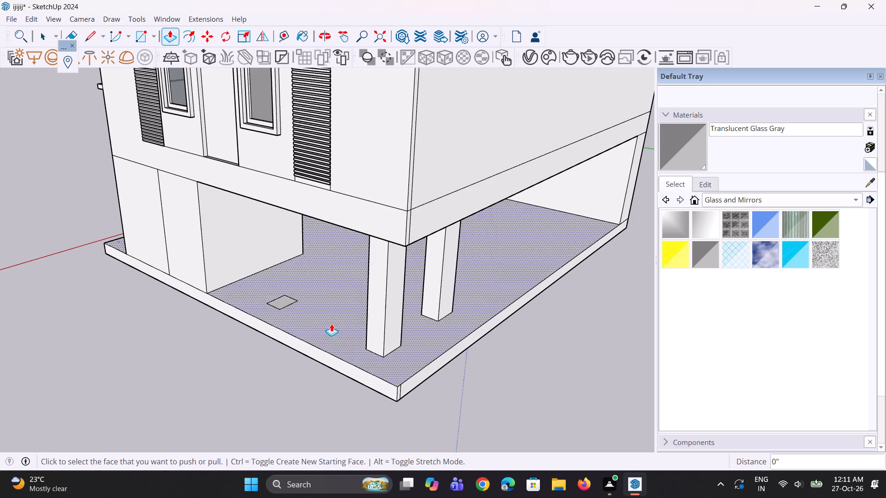
Copy the first column base inward from the side edge, across the open ground floor.
{"action": "scroll", "coordinate": [290, 299], "scroll_direction": "up", "scroll_amount": 2}
{"action": "middle_click_drag", "start_coordinate": [286, 316], "coordinate": [358, 335]}
{"action": "scroll", "coordinate": [342, 330], "scroll_direction": "up", "scroll_amount": 2}
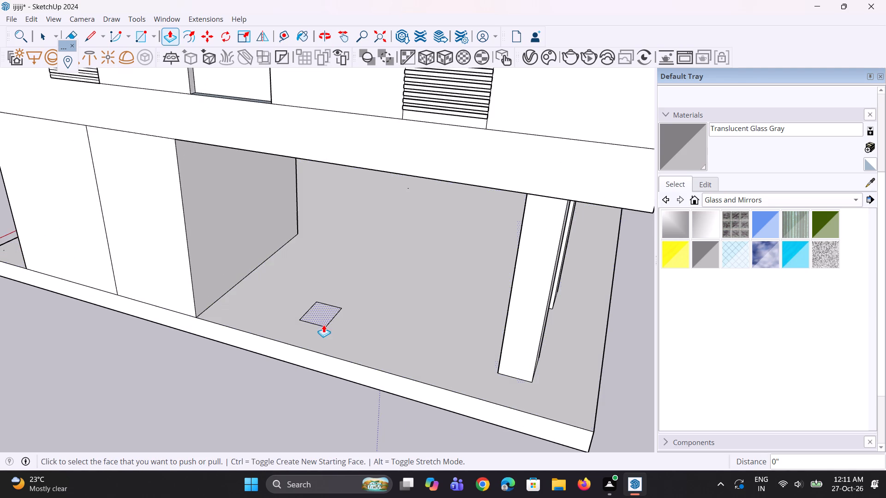
{"action": "key", "text": "space"}
{"action": "left_click", "coordinate": [329, 318]}
{"action": "scroll", "coordinate": [323, 319], "scroll_direction": "up", "scroll_amount": 5}
{"action": "key", "text": "m"}
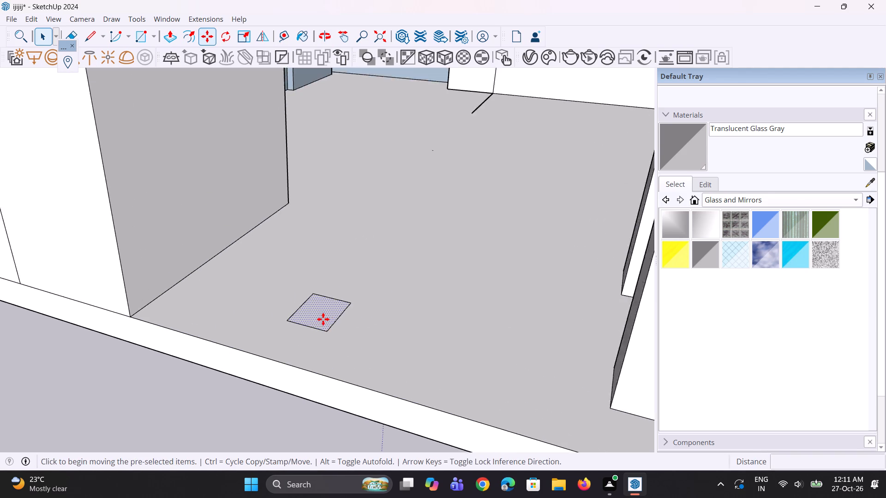
{"action": "left_click_drag", "start_coordinate": [317, 326], "coordinate": [325, 322]}
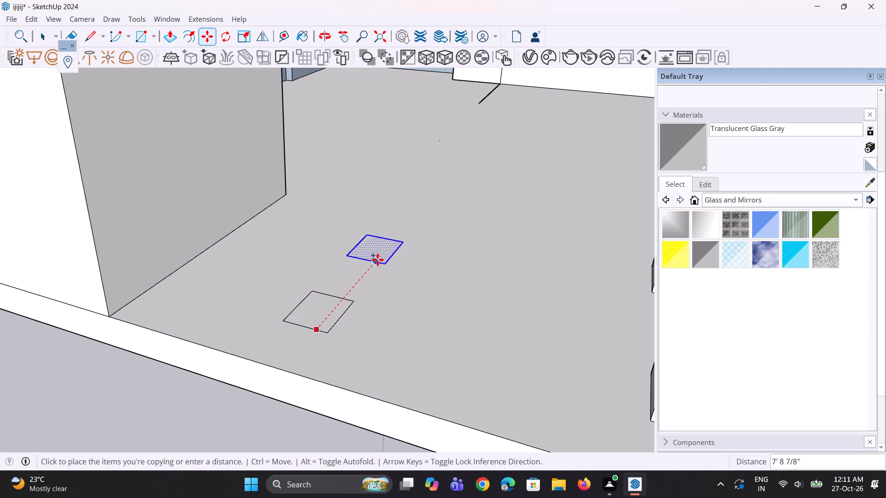
{"action": "left_click", "coordinate": [392, 249]}
Raise the inner copied base and the first base by the same 15' to form columns.
{"action": "key", "text": "p"}
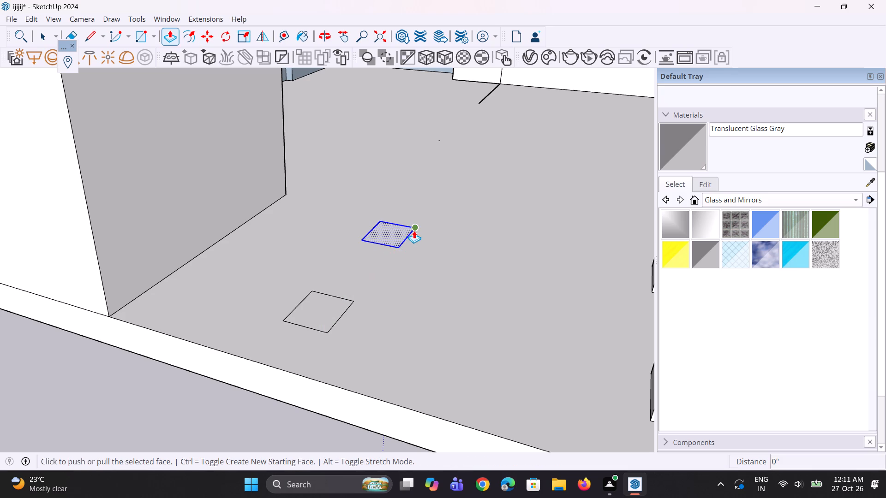
{"action": "double_click", "coordinate": [400, 231]}
{"action": "double_click", "coordinate": [329, 322]}
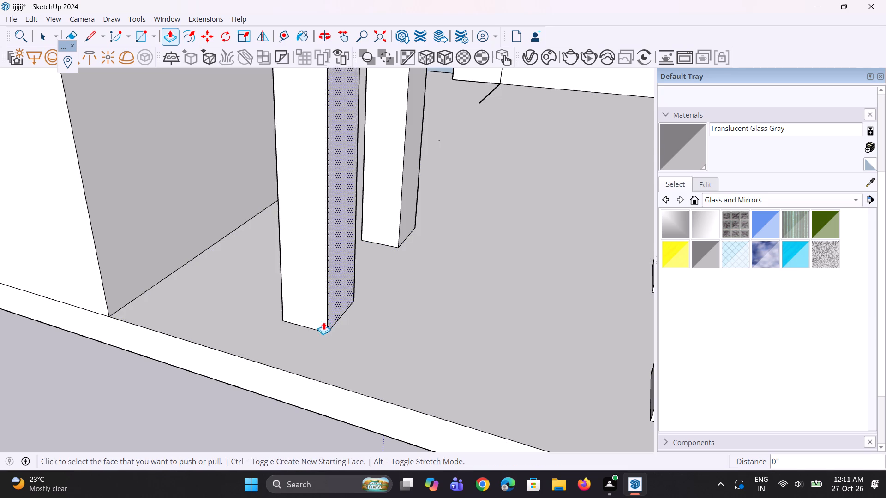
Undo the last column extrusion, the one at the platform's side edge.
{"action": "scroll", "coordinate": [265, 347], "scroll_direction": "down", "scroll_amount": 6}
{"action": "middle_click_drag", "start_coordinate": [377, 333], "coordinate": [205, 273]}
{"action": "scroll", "coordinate": [204, 274], "scroll_direction": "down", "scroll_amount": 5}
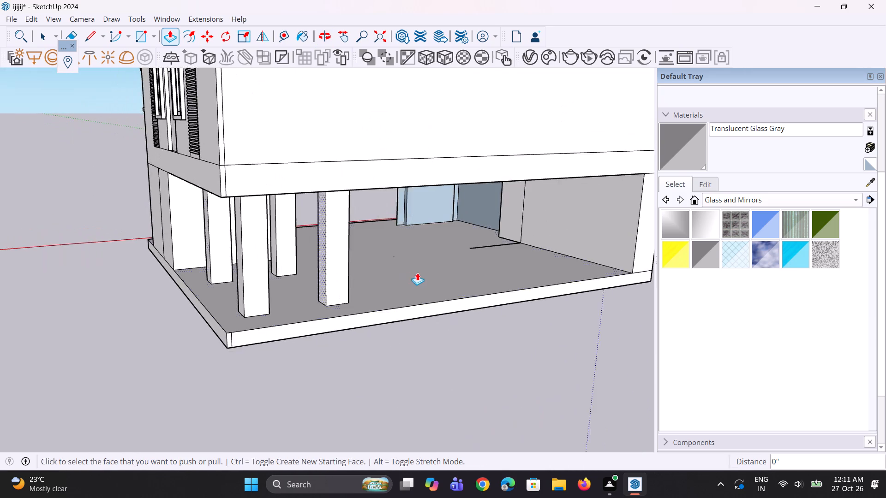
{"action": "scroll", "coordinate": [417, 273], "scroll_direction": "up", "scroll_amount": 1}
{"action": "middle_click_drag", "start_coordinate": [419, 273], "coordinate": [361, 287]}
{"action": "scroll", "coordinate": [311, 294], "scroll_direction": "up", "scroll_amount": 6}
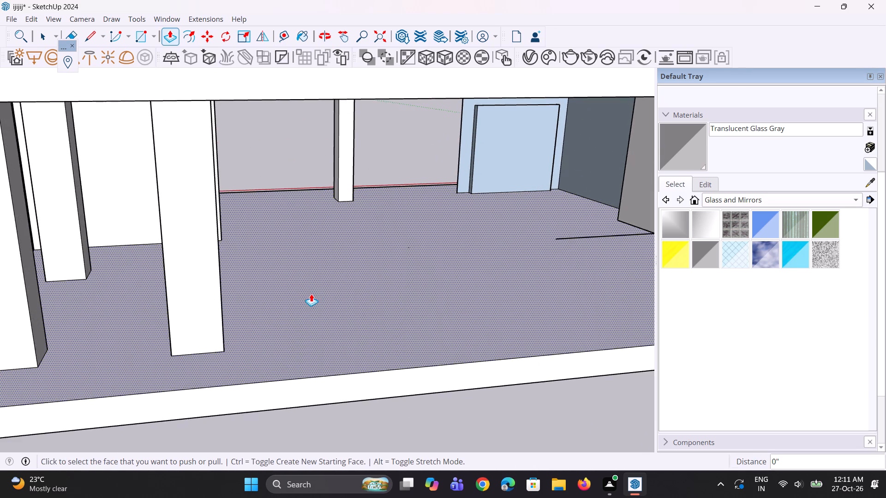
{"action": "middle_click_drag", "start_coordinate": [311, 294], "coordinate": [249, 306]}
{"action": "scroll", "coordinate": [262, 301], "scroll_direction": "down", "scroll_amount": 10}
{"action": "scroll", "coordinate": [301, 303], "scroll_direction": "up", "scroll_amount": 1}
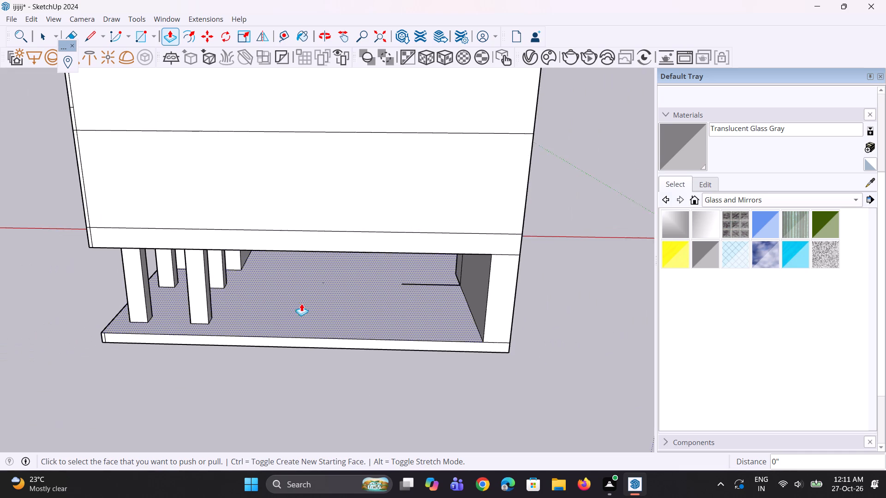
{"action": "middle_click_drag", "start_coordinate": [305, 305], "coordinate": [310, 314]}
{"action": "scroll", "coordinate": [373, 320], "scroll_direction": "up", "scroll_amount": 5}
{"action": "scroll", "coordinate": [418, 315], "scroll_direction": "down", "scroll_amount": 5}
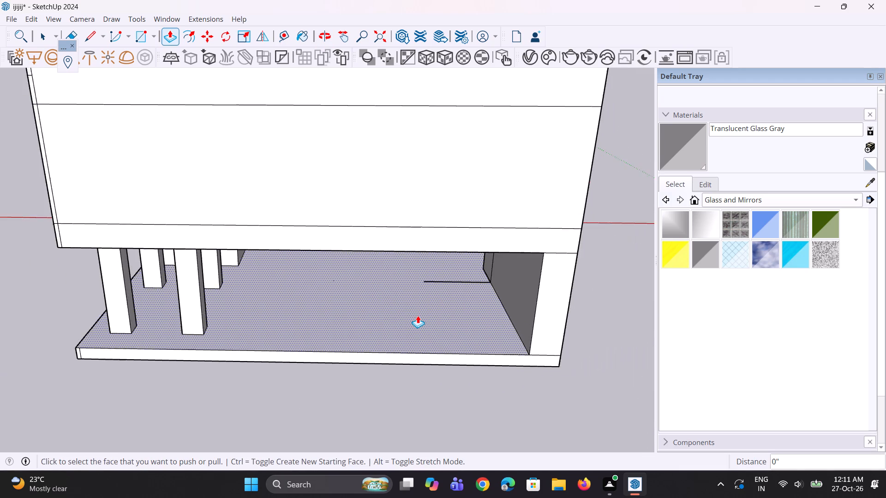
{"action": "scroll", "coordinate": [418, 315], "scroll_direction": "up", "scroll_amount": 1}
{"action": "middle_click_drag", "start_coordinate": [418, 315], "coordinate": [410, 314]}
{"action": "scroll", "coordinate": [398, 321], "scroll_direction": "up", "scroll_amount": 3}
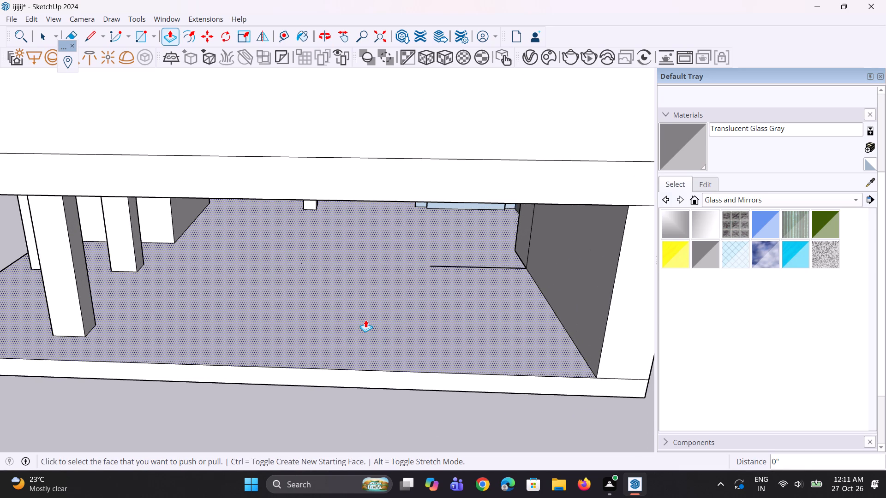
{"action": "key", "text": "ctrl+z"}
Copy the flat column base to the rear area near the far end wall and shift the copy about 2'.
{"action": "key", "text": "space"}
{"action": "middle_click_drag", "start_coordinate": [216, 302], "coordinate": [268, 325]}
{"action": "key", "text": "space"}
{"action": "key", "text": "space"}
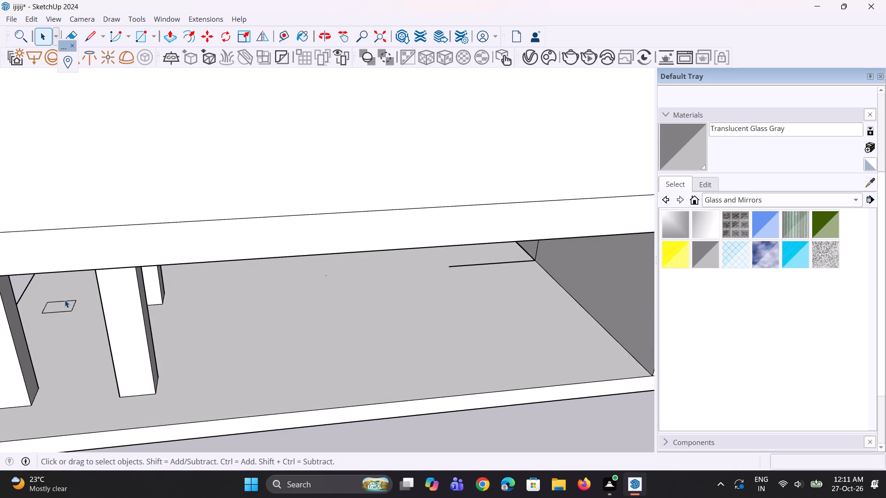
{"action": "left_click", "coordinate": [62, 306]}
{"action": "key", "text": "m"}
{"action": "left_click", "coordinate": [62, 304], "text": "ctrl"}
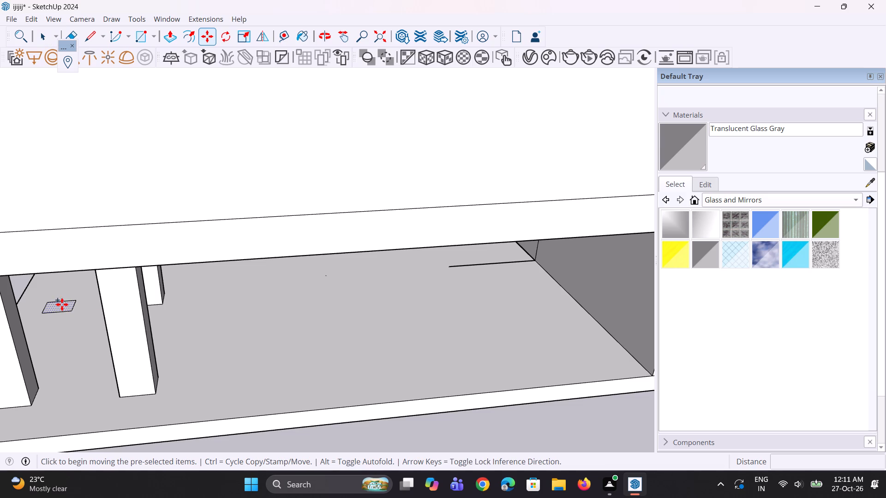
{"action": "scroll", "coordinate": [114, 319], "scroll_direction": "down", "scroll_amount": 4}
{"action": "scroll", "coordinate": [424, 385], "scroll_direction": "up", "scroll_amount": 2}
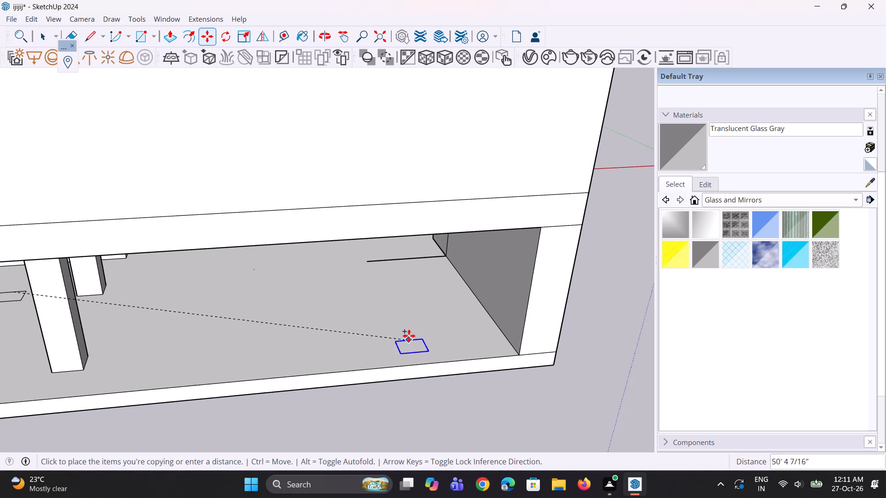
{"action": "left_click", "coordinate": [402, 314]}
{"action": "middle_click_drag", "start_coordinate": [379, 364], "coordinate": [355, 374]}
{"action": "scroll", "coordinate": [381, 348], "scroll_direction": "up", "scroll_amount": 3}
{"action": "left_click", "coordinate": [386, 331]}
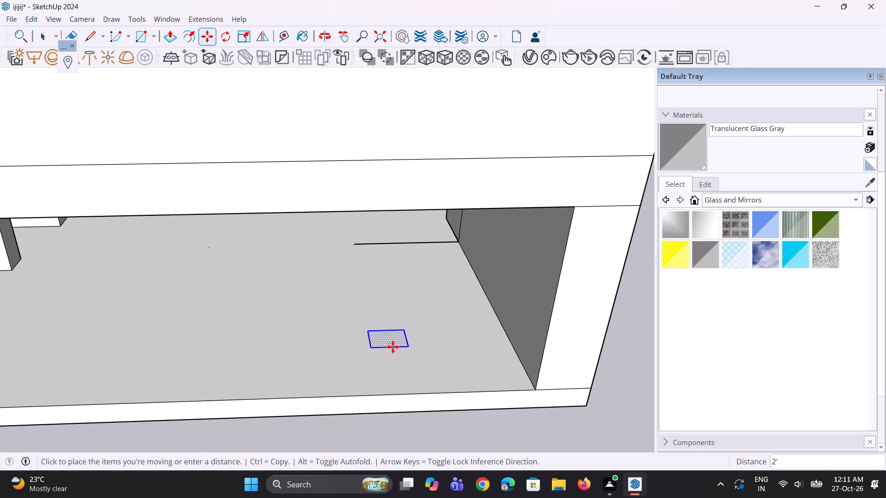
{"action": "left_click", "coordinate": [393, 347]}
Copy the base near the far end wall about 12' 7" inward, toward the front of the building.
{"action": "scroll", "coordinate": [395, 359], "scroll_direction": "up", "scroll_amount": 2}
{"action": "key", "text": "m"}
{"action": "scroll", "coordinate": [396, 354], "scroll_direction": "up", "scroll_amount": 1}
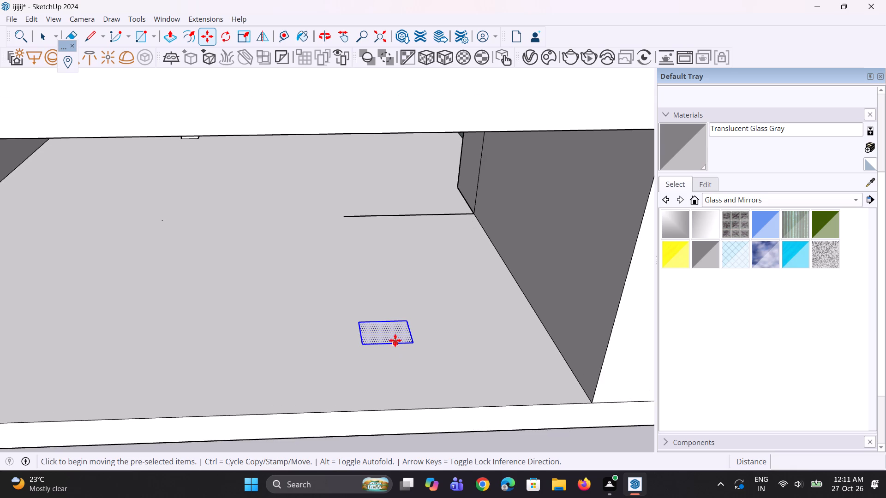
{"action": "left_click", "coordinate": [394, 339], "text": "ctrl"}
{"action": "left_click", "coordinate": [371, 245]}
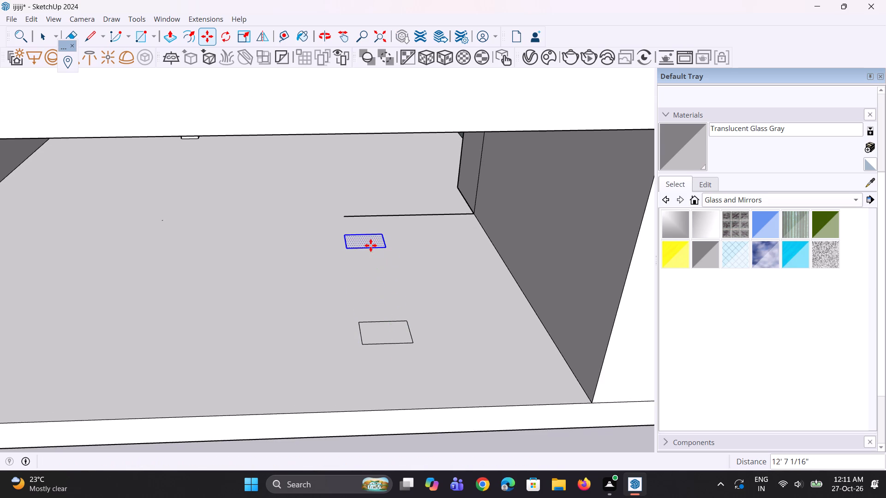
Raise both column bases near the far end wall by the same 15' to the upper floor's underside.
{"action": "scroll", "coordinate": [371, 258], "scroll_direction": "up", "scroll_amount": 3}
{"action": "key", "text": "p"}
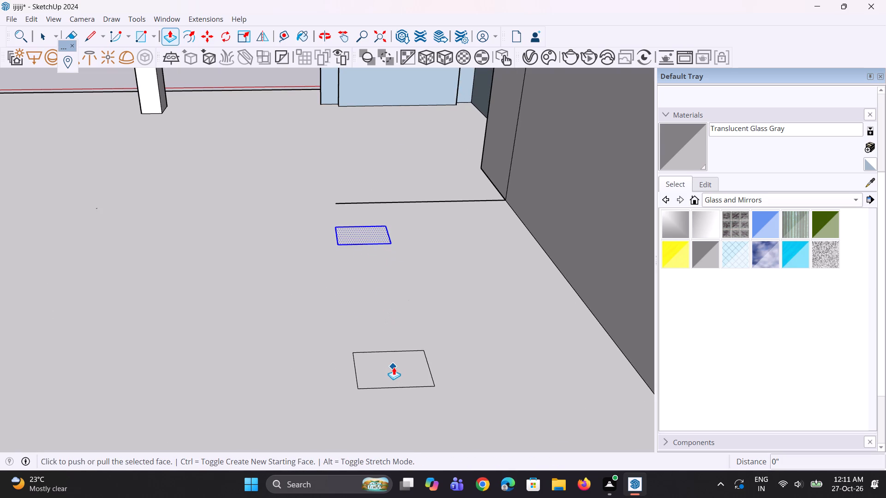
{"action": "double_click", "coordinate": [394, 367]}
{"action": "double_click", "coordinate": [393, 368]}
Raise the remaining flat base at the platform's side edge by the same 15' into a column.
{"action": "scroll", "coordinate": [478, 362], "scroll_direction": "down", "scroll_amount": 8}
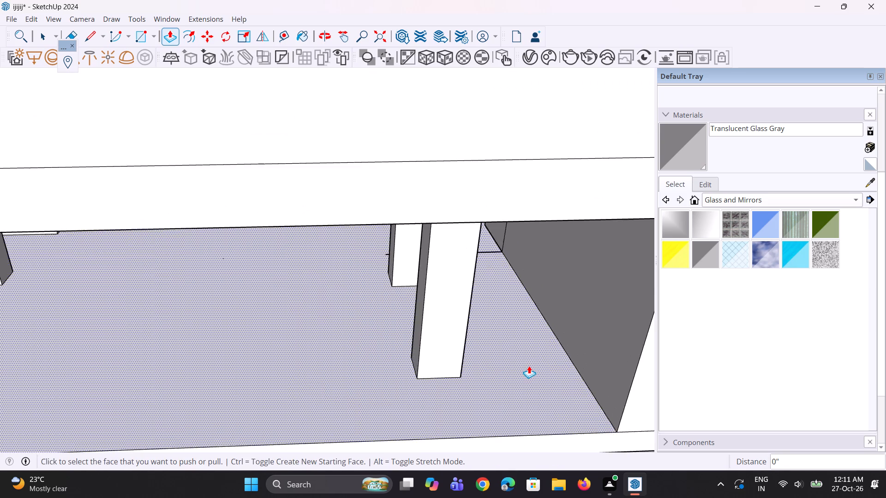
{"action": "scroll", "coordinate": [529, 366], "scroll_direction": "down", "scroll_amount": 4}
{"action": "middle_click_drag", "start_coordinate": [366, 326], "coordinate": [495, 259]}
{"action": "scroll", "coordinate": [366, 326], "scroll_direction": "up", "scroll_amount": 1}
{"action": "scroll", "coordinate": [202, 325], "scroll_direction": "up", "scroll_amount": 3}
{"action": "scroll", "coordinate": [144, 314], "scroll_direction": "up", "scroll_amount": 2}
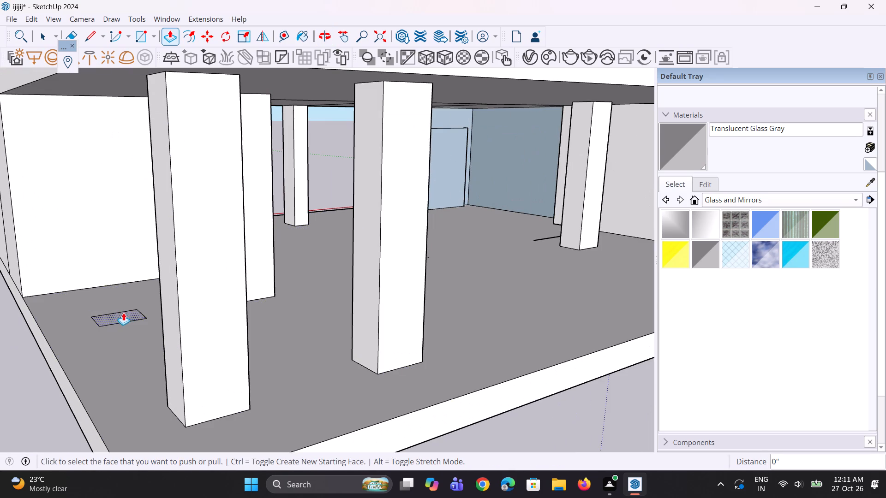
{"action": "double_click", "coordinate": [123, 313]}
Pull the base platform's edge face below the louvred side facade outward by about 9' 2 13/16".
{"action": "middle_click_drag", "start_coordinate": [123, 319], "coordinate": [242, 331]}
{"action": "scroll", "coordinate": [242, 331], "scroll_direction": "down", "scroll_amount": 11}
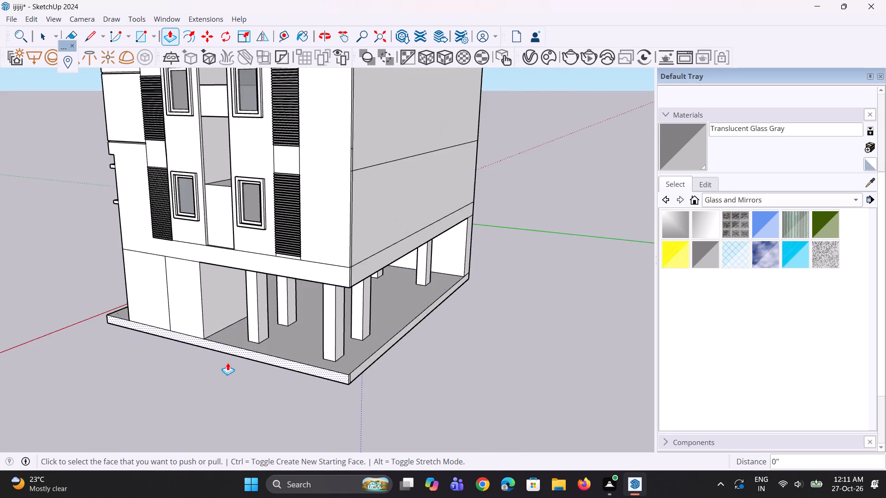
{"action": "scroll", "coordinate": [227, 364], "scroll_direction": "up", "scroll_amount": 3}
{"action": "left_click", "coordinate": [244, 354]}
{"action": "left_click", "coordinate": [197, 378]}
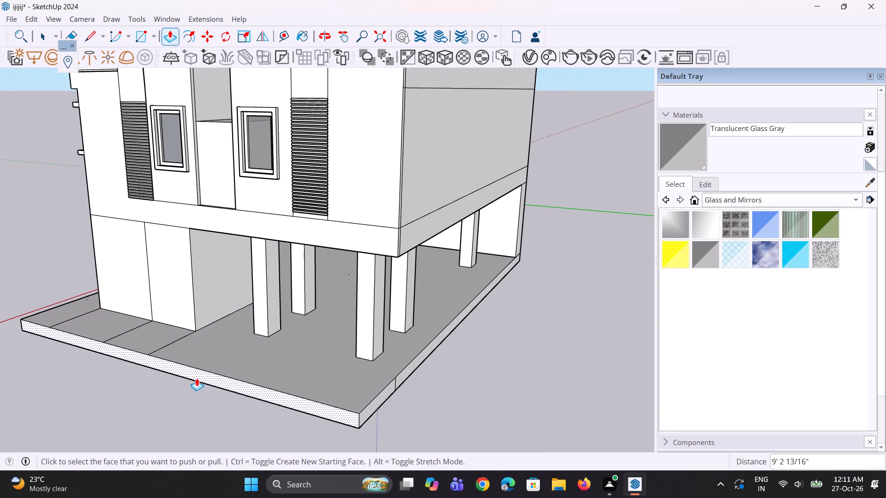
Erase the leftover lines crossing the base platform's top beside the solid ground-floor side wall.
{"action": "middle_click_drag", "start_coordinate": [154, 373], "coordinate": [470, 441]}
{"action": "scroll", "coordinate": [404, 407], "scroll_direction": "down", "scroll_amount": 5}
{"action": "middle_click_drag", "start_coordinate": [442, 400], "coordinate": [444, 378]}
{"action": "scroll", "coordinate": [428, 438], "scroll_direction": "up", "scroll_amount": 1}
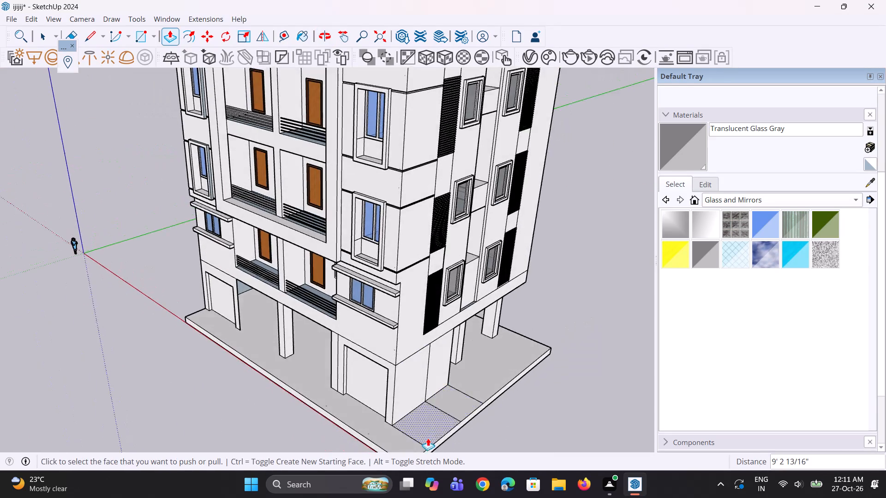
{"action": "scroll", "coordinate": [428, 438], "scroll_direction": "up", "scroll_amount": 8}
{"action": "key", "text": "e"}
{"action": "left_click", "coordinate": [406, 431]}
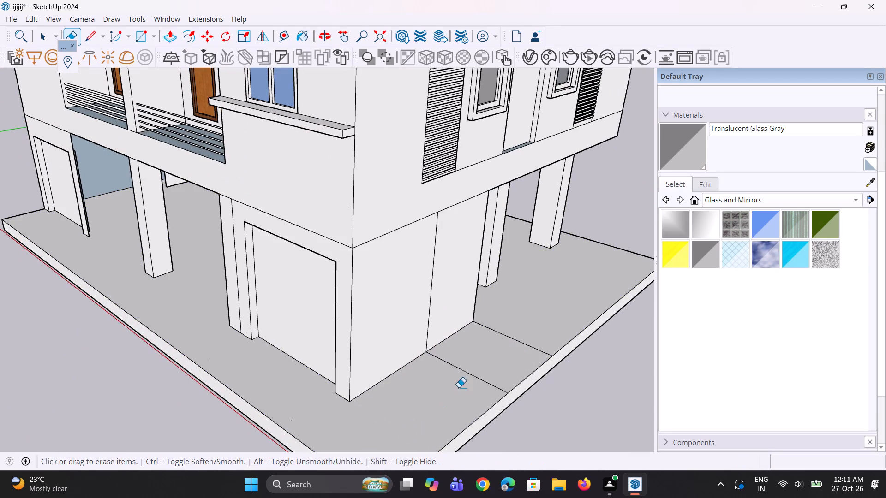
{"action": "left_click_drag", "start_coordinate": [468, 374], "coordinate": [467, 388]}
{"action": "left_click_drag", "start_coordinate": [525, 336], "coordinate": [507, 359]}
{"action": "scroll", "coordinate": [438, 364], "scroll_direction": "down", "scroll_amount": 4}
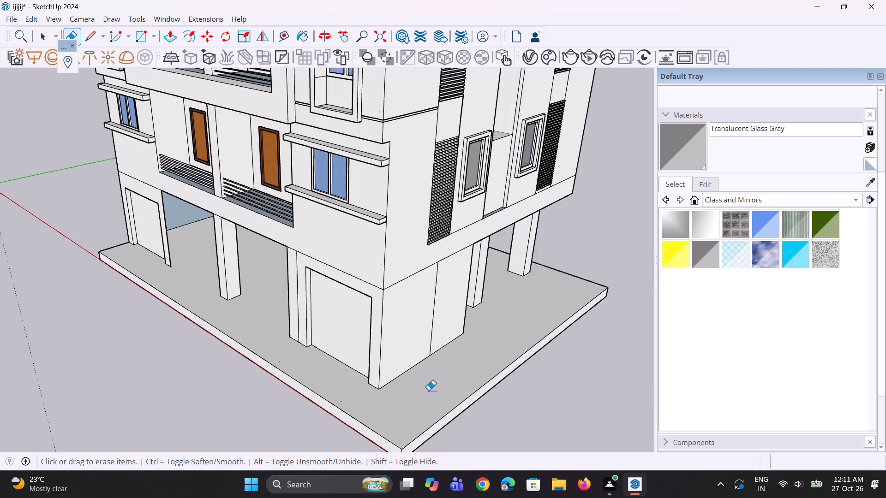
Pull the base platform's side edge face beside the solid ground-floor wall outward by about 2' 8 11/16".
{"action": "middle_click_drag", "start_coordinate": [425, 395], "coordinate": [414, 368]}
{"action": "scroll", "coordinate": [210, 375], "scroll_direction": "up", "scroll_amount": 1}
{"action": "scroll", "coordinate": [185, 375], "scroll_direction": "down", "scroll_amount": 6}
{"action": "middle_click_drag", "start_coordinate": [238, 393], "coordinate": [411, 430]}
{"action": "scroll", "coordinate": [411, 426], "scroll_direction": "up", "scroll_amount": 4}
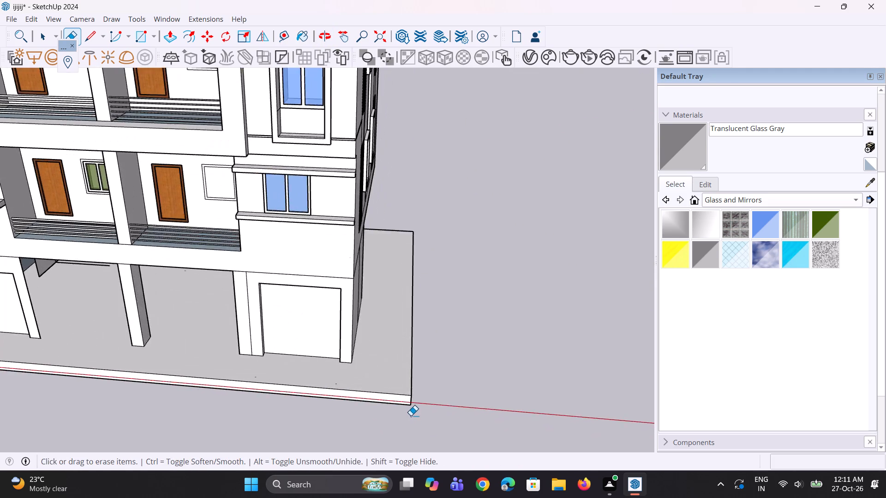
{"action": "scroll", "coordinate": [411, 415], "scroll_direction": "up", "scroll_amount": 3}
{"action": "middle_click_drag", "start_coordinate": [414, 409], "coordinate": [257, 378]}
{"action": "scroll", "coordinate": [328, 384], "scroll_direction": "up", "scroll_amount": 6}
{"action": "key", "text": "p"}
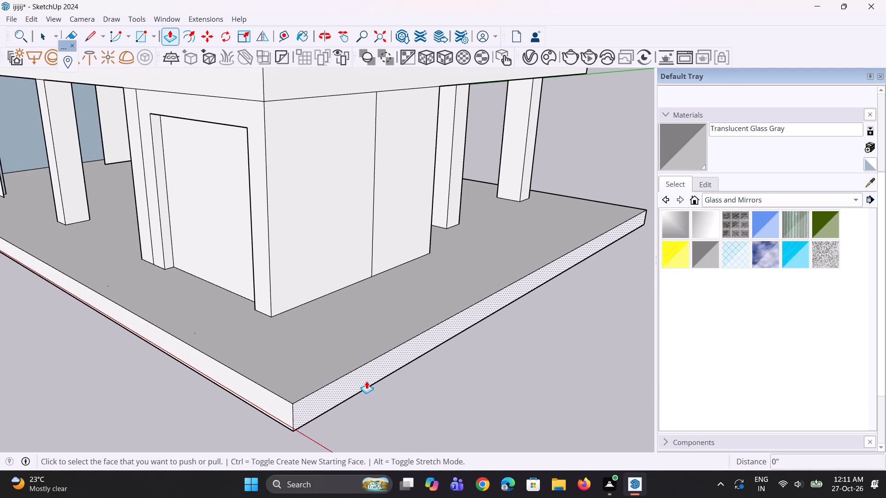
{"action": "left_click", "coordinate": [366, 381]}
{"action": "left_click", "coordinate": [395, 411]}
{"action": "scroll", "coordinate": [319, 375], "scroll_direction": "down", "scroll_amount": 5}
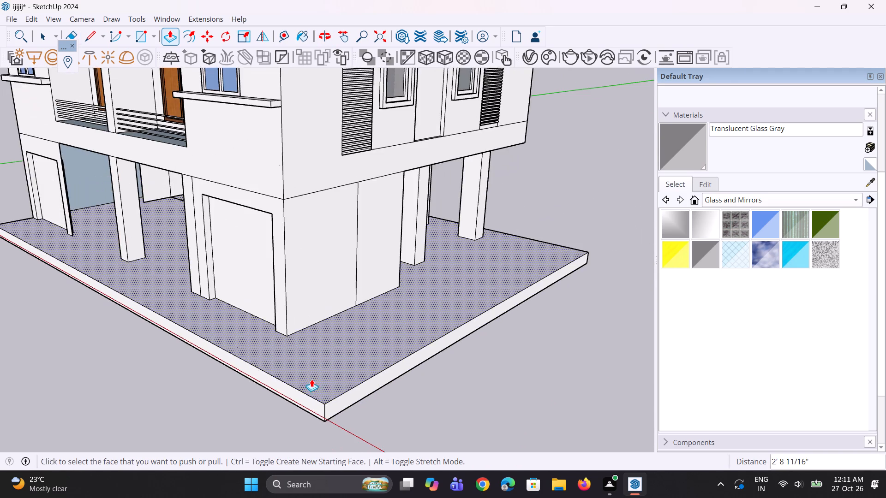
{"action": "middle_click_drag", "start_coordinate": [310, 379], "coordinate": [407, 390]}
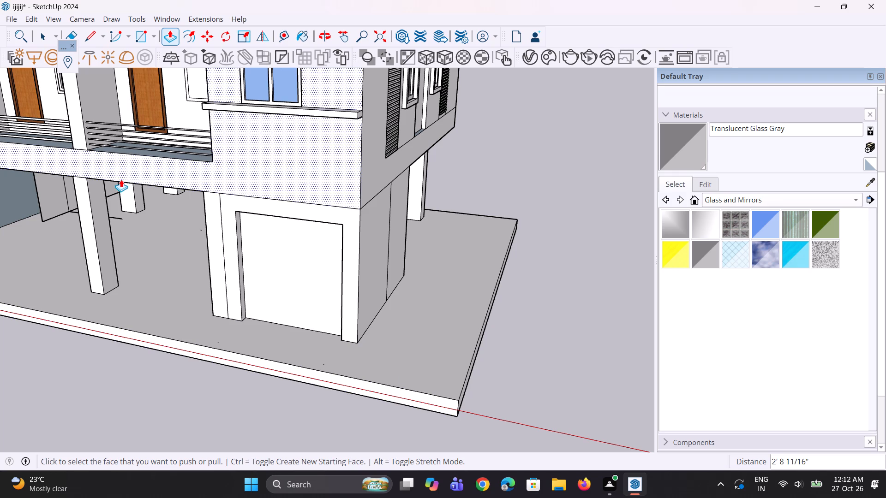
Copy the platform's top side edge a short distance inward to mark a narrow strip along that side.
{"action": "scroll", "coordinate": [449, 378], "scroll_direction": "up", "scroll_amount": 1}
{"action": "key", "text": "space"}
{"action": "scroll", "coordinate": [467, 399], "scroll_direction": "up", "scroll_amount": 2}
{"action": "key", "text": "space"}
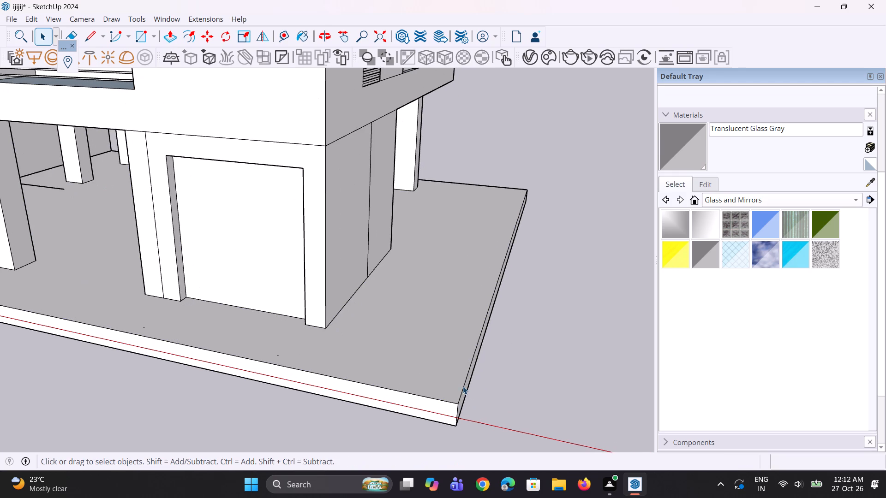
{"action": "left_click", "coordinate": [463, 386]}
{"action": "scroll", "coordinate": [452, 408], "scroll_direction": "up", "scroll_amount": 4}
{"action": "key", "text": "m"}
{"action": "scroll", "coordinate": [452, 409], "scroll_direction": "up", "scroll_amount": 3}
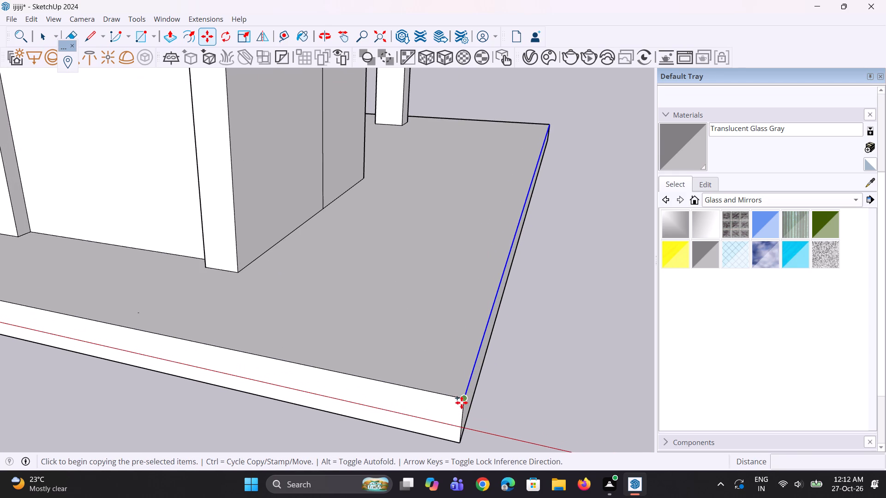
{"action": "left_click", "coordinate": [460, 398]}
{"action": "left_click", "coordinate": [425, 387]}
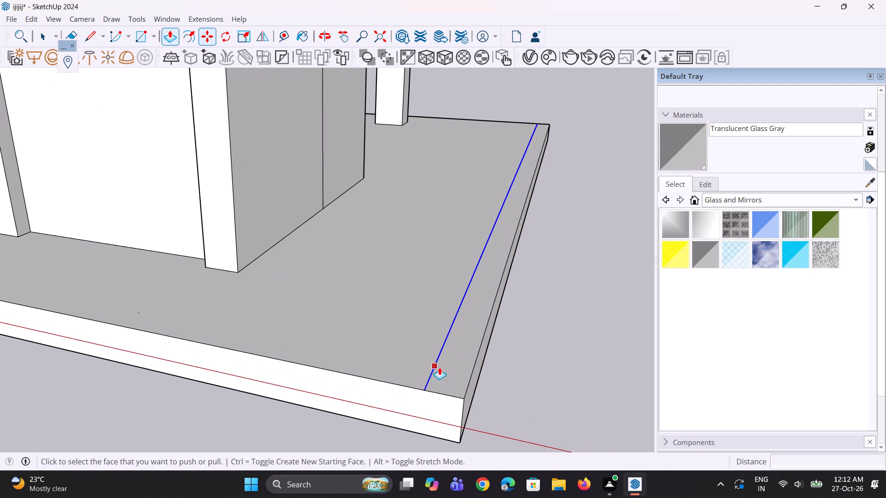
Raise the narrow strip along the platform's side by about 6' 3/16" into a boundary wall.
{"action": "key", "text": "p"}
{"action": "left_click", "coordinate": [446, 360]}
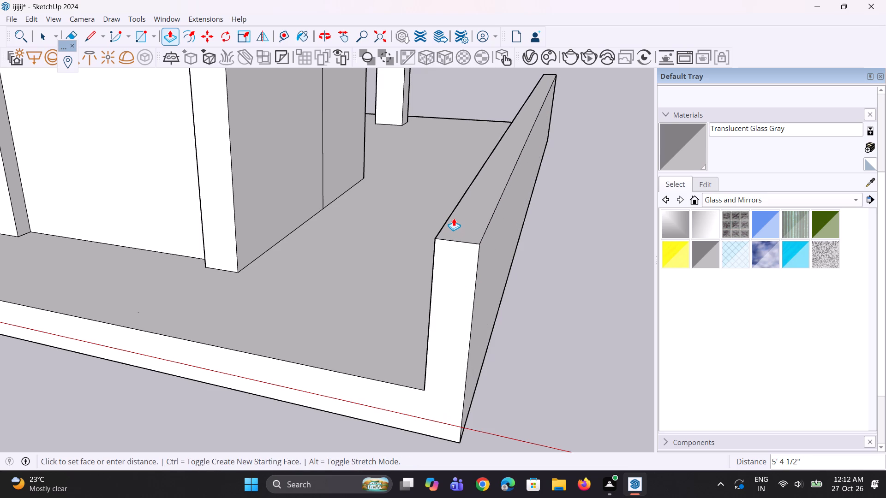
{"action": "left_click", "coordinate": [453, 199]}
{"action": "scroll", "coordinate": [430, 260], "scroll_direction": "down", "scroll_amount": 5}
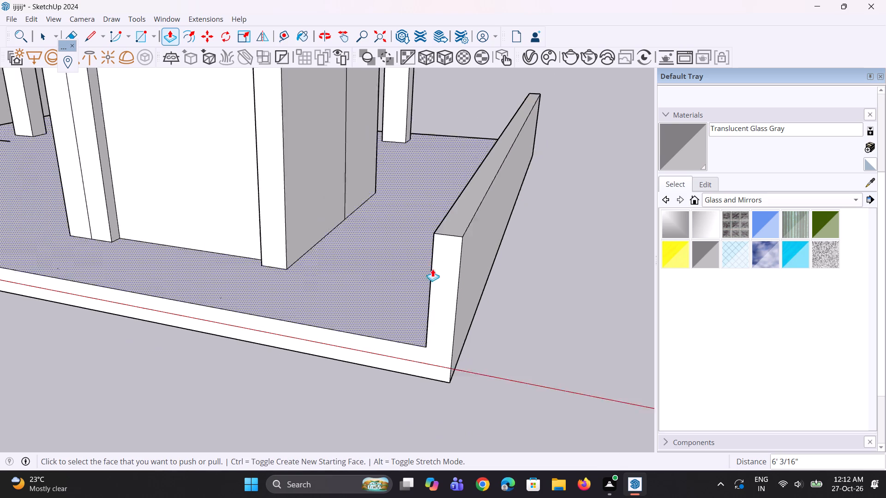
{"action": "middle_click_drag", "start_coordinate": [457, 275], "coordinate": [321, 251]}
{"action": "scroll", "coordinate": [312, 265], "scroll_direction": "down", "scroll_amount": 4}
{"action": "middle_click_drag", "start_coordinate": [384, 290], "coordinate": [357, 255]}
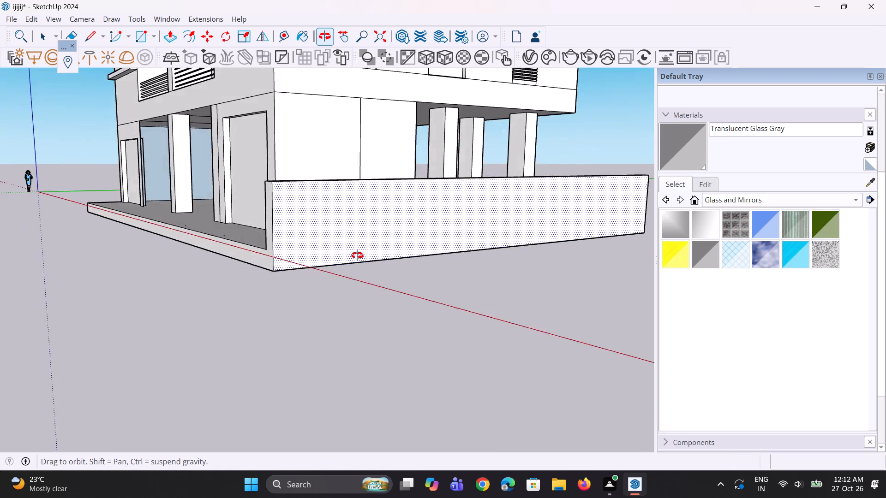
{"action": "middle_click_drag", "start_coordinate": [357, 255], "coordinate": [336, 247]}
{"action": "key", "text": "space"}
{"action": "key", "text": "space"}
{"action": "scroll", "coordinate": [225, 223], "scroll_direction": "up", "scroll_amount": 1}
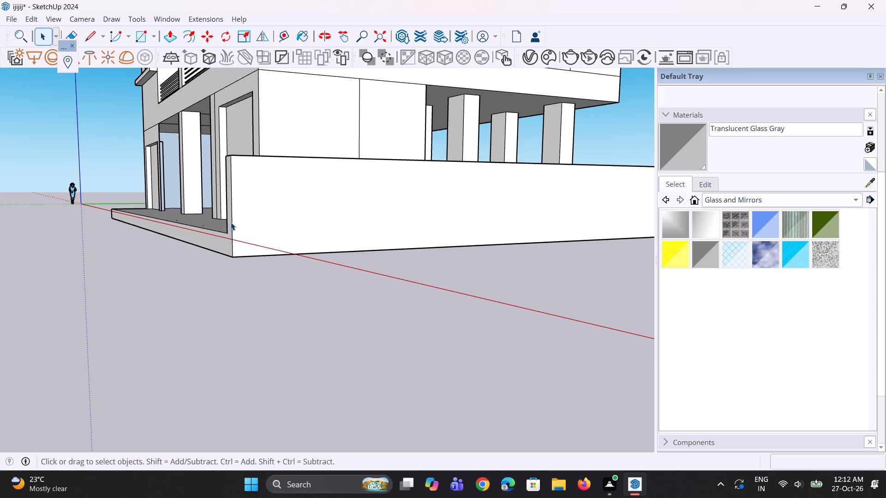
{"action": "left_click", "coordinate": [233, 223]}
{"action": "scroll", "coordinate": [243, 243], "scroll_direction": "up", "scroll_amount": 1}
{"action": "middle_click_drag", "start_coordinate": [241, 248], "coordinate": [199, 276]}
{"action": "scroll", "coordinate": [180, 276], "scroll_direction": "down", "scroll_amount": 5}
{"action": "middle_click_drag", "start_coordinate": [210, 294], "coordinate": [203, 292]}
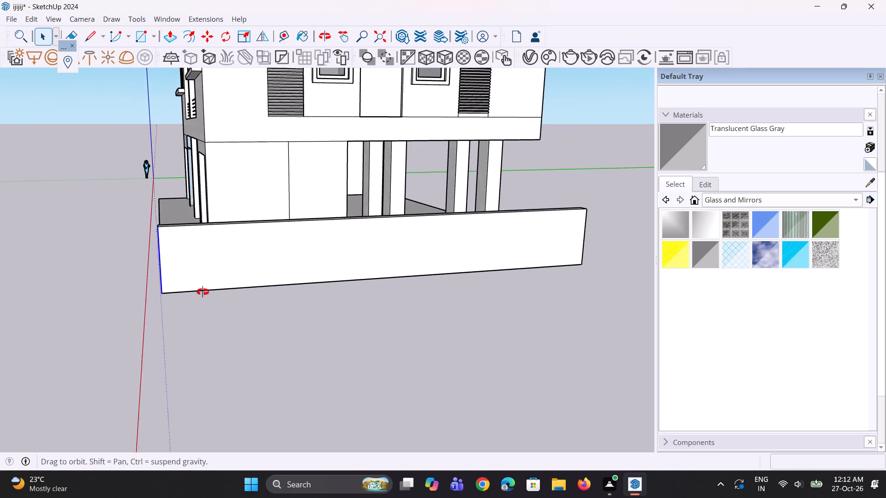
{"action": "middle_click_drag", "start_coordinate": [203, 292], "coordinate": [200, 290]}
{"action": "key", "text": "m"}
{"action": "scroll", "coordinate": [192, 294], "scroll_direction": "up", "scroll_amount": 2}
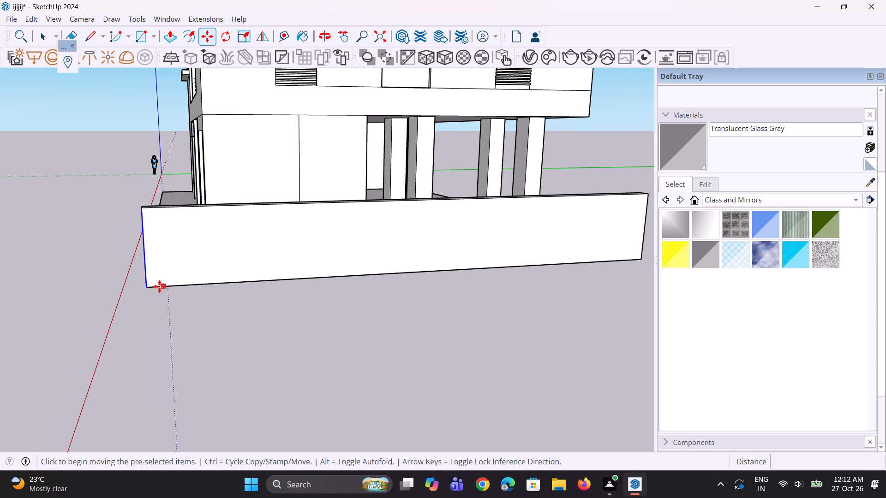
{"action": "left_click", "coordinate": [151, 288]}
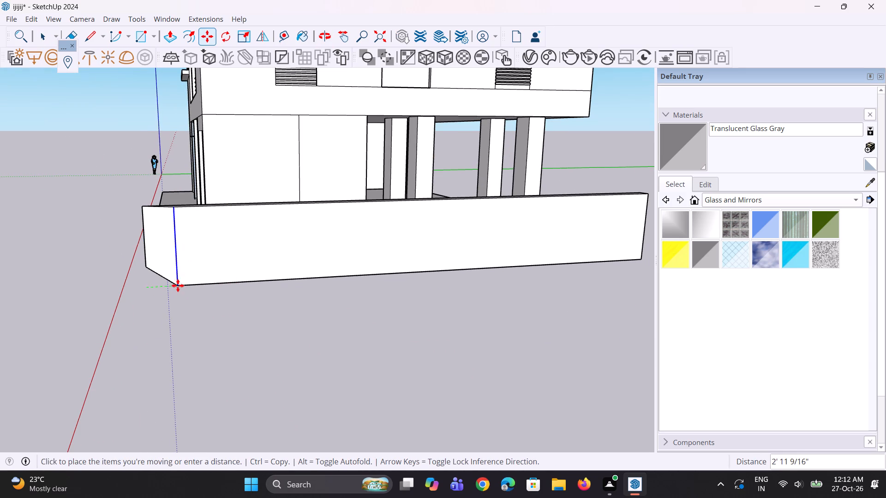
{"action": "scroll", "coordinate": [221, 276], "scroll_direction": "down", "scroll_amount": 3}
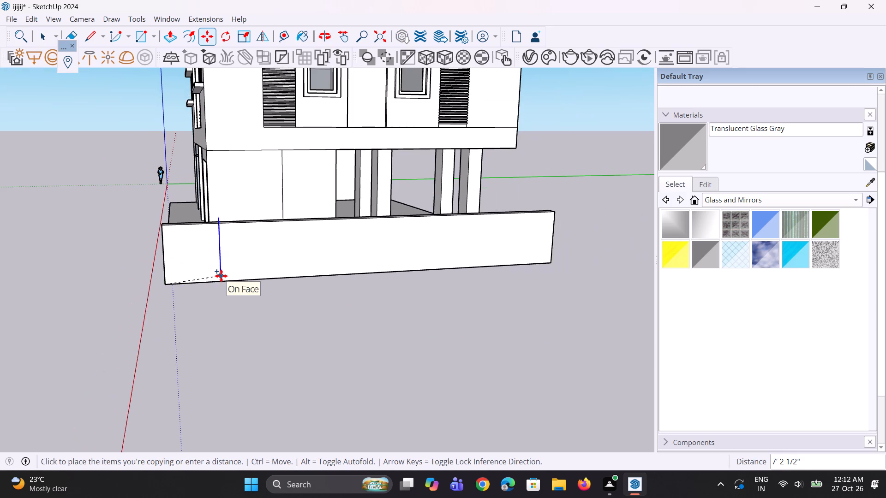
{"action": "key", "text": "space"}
Extrude the boundary wall's top face up as a separate cap about 7 13/16" high.
{"action": "middle_click_drag", "start_coordinate": [192, 273], "coordinate": [315, 328]}
{"action": "scroll", "coordinate": [339, 309], "scroll_direction": "up", "scroll_amount": 5}
{"action": "key", "text": "p"}
{"action": "left_click", "coordinate": [340, 305]}
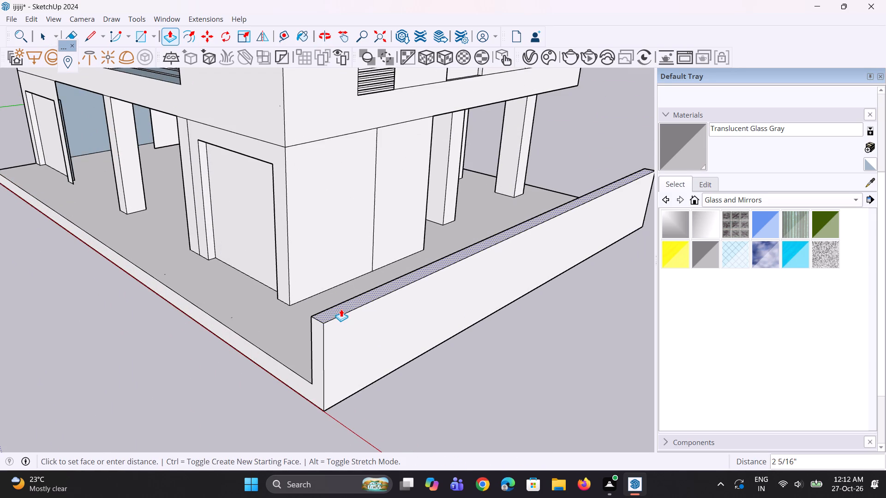
{"action": "left_click", "coordinate": [341, 310]}
{"action": "left_click", "coordinate": [335, 312]}
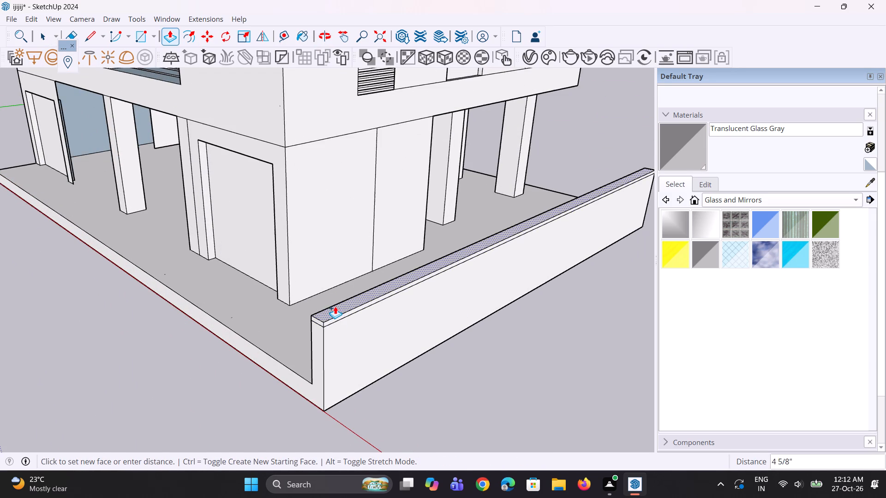
{"action": "left_click", "coordinate": [336, 303]}
Pull the wall cap's outer and front end faces into an overhang, adjusting the outer face by about 3 3/8".
{"action": "scroll", "coordinate": [338, 316], "scroll_direction": "up", "scroll_amount": 1}
{"action": "left_click", "coordinate": [338, 316]}
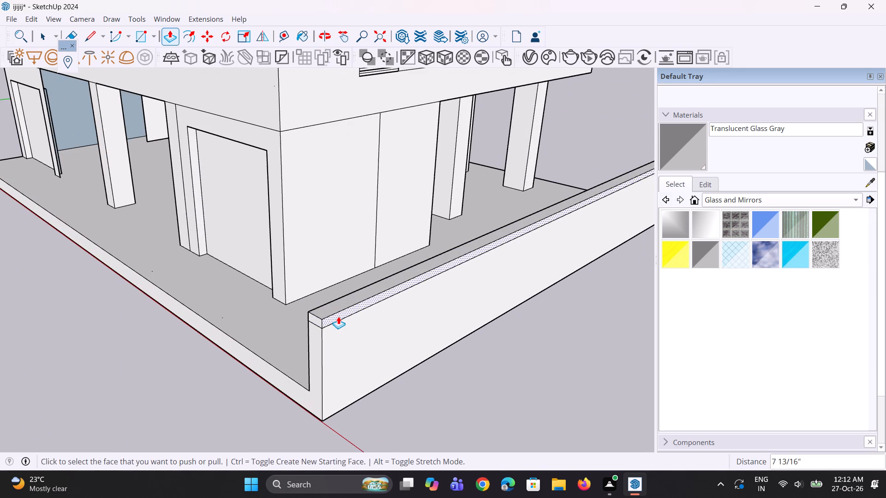
{"action": "left_click", "coordinate": [346, 322]}
{"action": "double_click", "coordinate": [322, 325]}
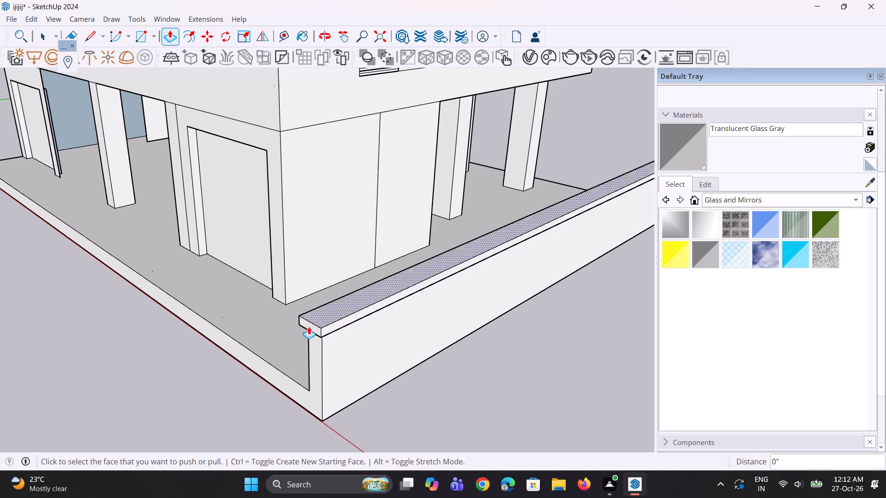
{"action": "middle_click_drag", "start_coordinate": [300, 327], "coordinate": [265, 273]}
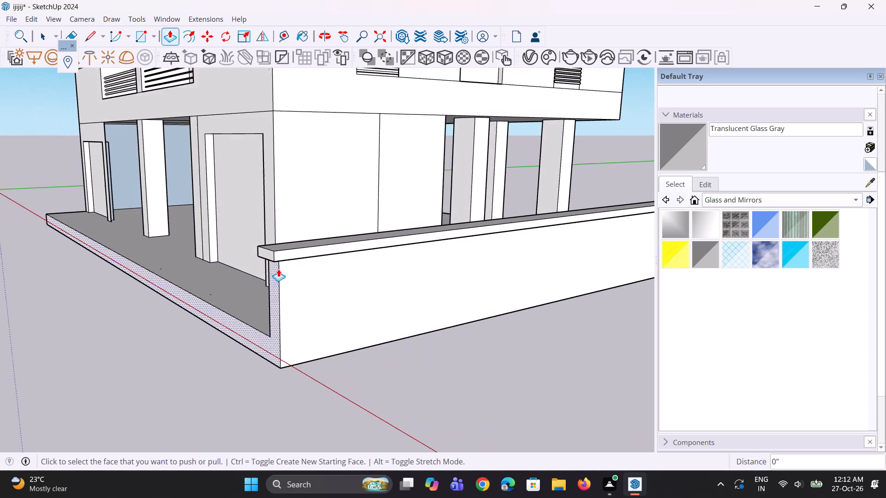
{"action": "scroll", "coordinate": [282, 267], "scroll_direction": "up", "scroll_amount": 3}
{"action": "left_click", "coordinate": [289, 256]}
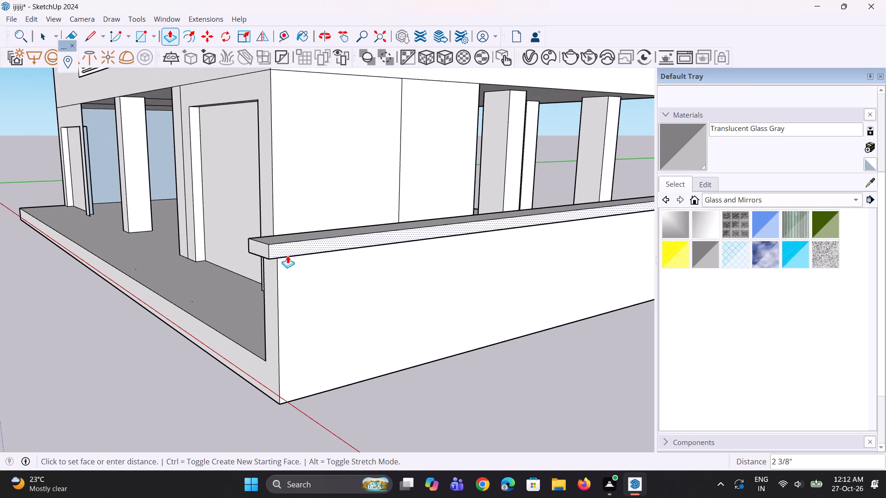
{"action": "left_click", "coordinate": [286, 255]}
Draw a vertical line about 7' long on the boundary wall's outer face, from the cap's underside to the wall's bottom edge.
{"action": "middle_click_drag", "start_coordinate": [293, 268], "coordinate": [395, 238]}
{"action": "middle_click_drag", "start_coordinate": [393, 263], "coordinate": [377, 266]}
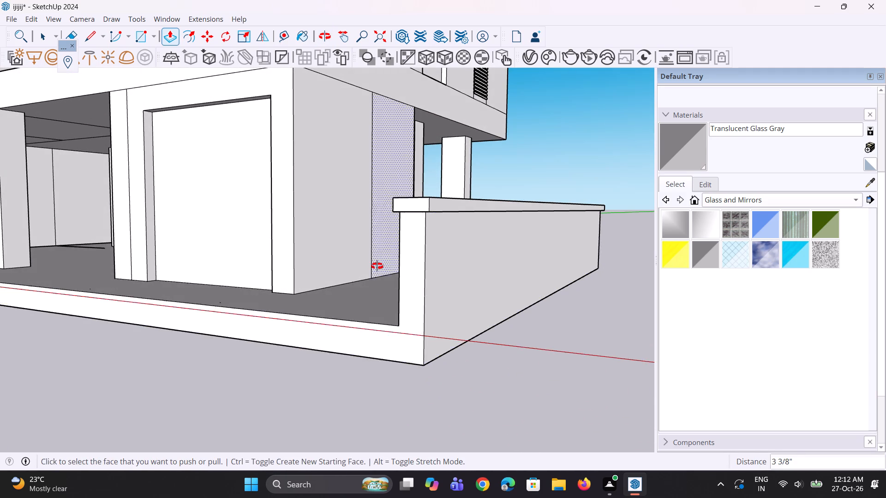
{"action": "middle_click_drag", "start_coordinate": [377, 266], "coordinate": [239, 277]}
{"action": "scroll", "coordinate": [269, 280], "scroll_direction": "down", "scroll_amount": 5}
{"action": "key", "text": "space"}
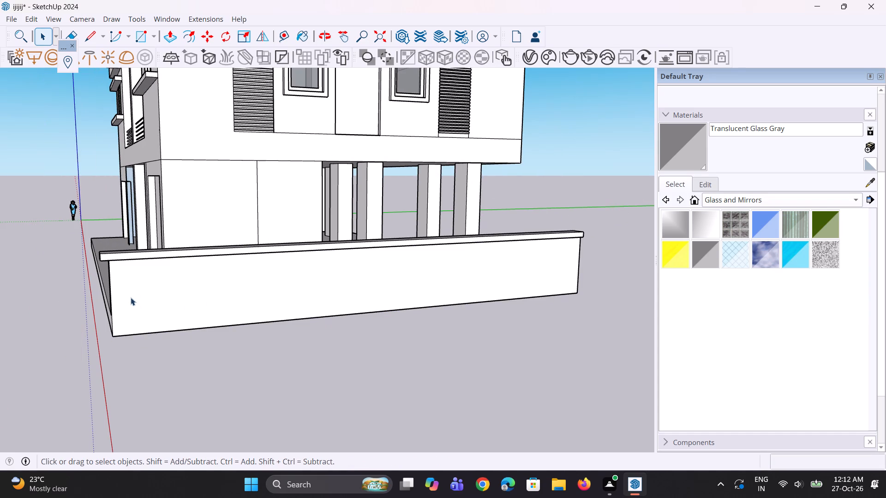
{"action": "middle_click_drag", "start_coordinate": [159, 305], "coordinate": [161, 300]}
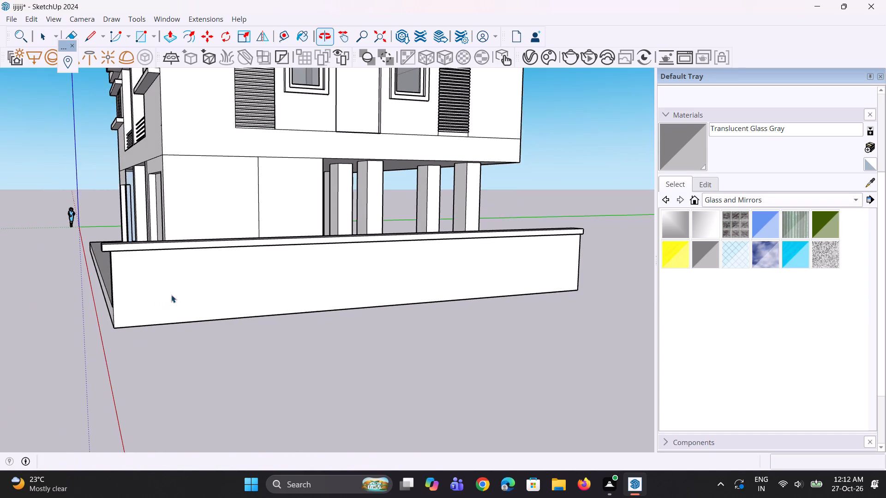
{"action": "key", "text": "l"}
{"action": "scroll", "coordinate": [220, 274], "scroll_direction": "up", "scroll_amount": 3}
{"action": "middle_click_drag", "start_coordinate": [229, 271], "coordinate": [323, 206]}
{"action": "scroll", "coordinate": [358, 166], "scroll_direction": "up", "scroll_amount": 5}
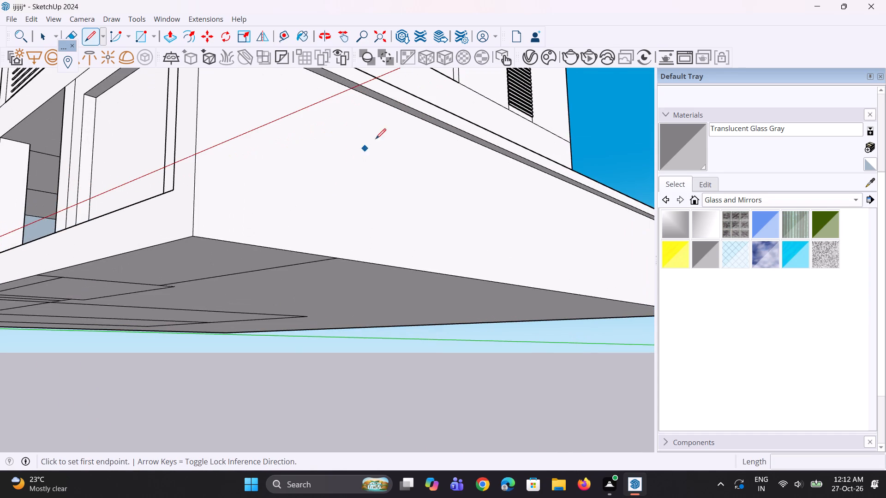
{"action": "left_click", "coordinate": [384, 103]}
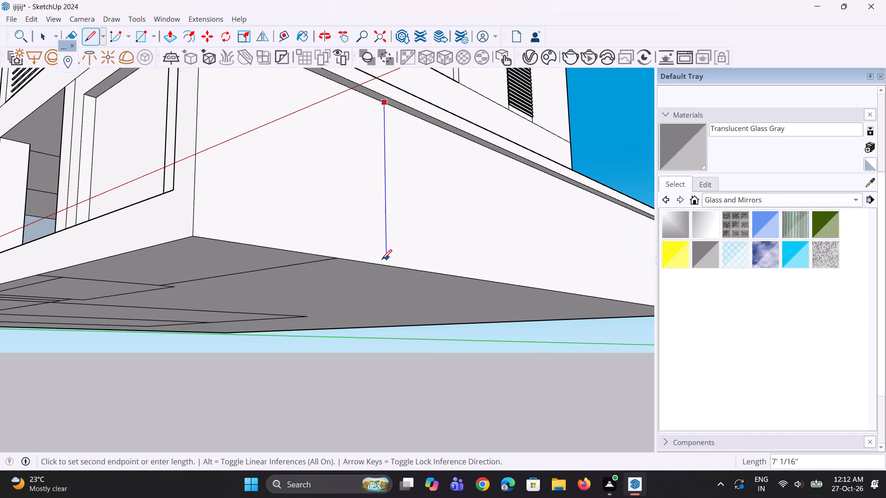
{"action": "left_click", "coordinate": [382, 265]}
Copy the vertical line about 6 3/4" along the boundary wall's outer face, away from the front corner, forming a narrow strip.
{"action": "middle_click_drag", "start_coordinate": [410, 251], "coordinate": [311, 315]}
{"action": "key", "text": "space"}
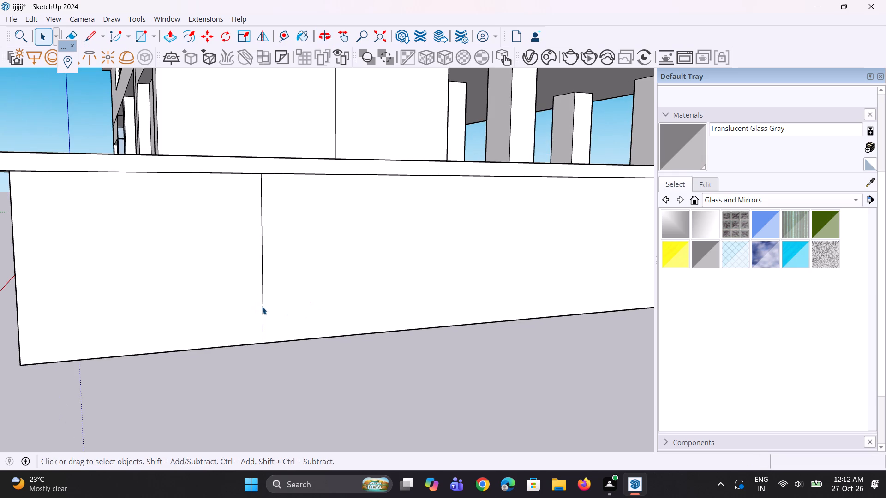
{"action": "left_click", "coordinate": [265, 308]}
{"action": "scroll", "coordinate": [263, 319], "scroll_direction": "up", "scroll_amount": 2}
{"action": "key", "text": "m"}
{"action": "scroll", "coordinate": [263, 327], "scroll_direction": "up", "scroll_amount": 1}
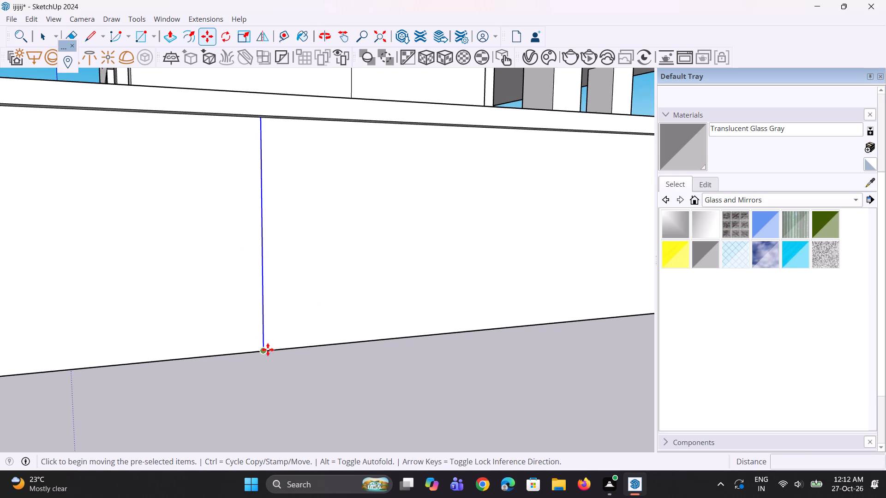
{"action": "left_click", "coordinate": [268, 350]}
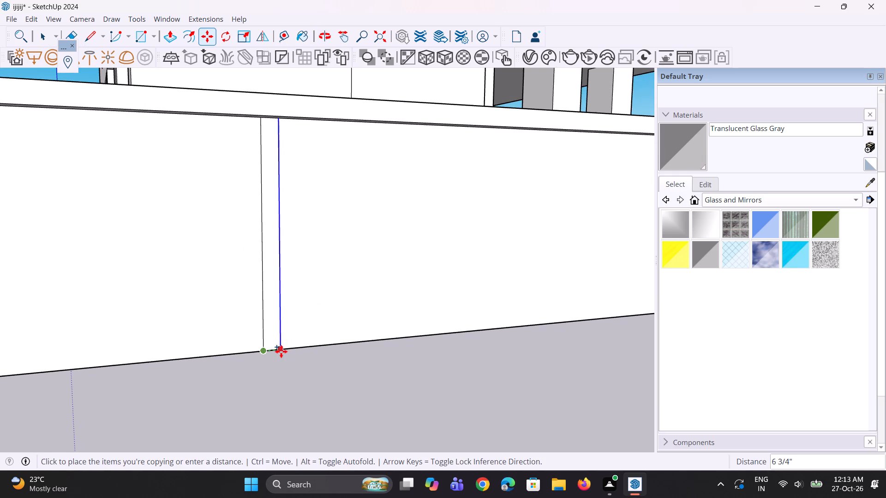
{"action": "left_click", "coordinate": [278, 352]}
{"action": "scroll", "coordinate": [278, 352], "scroll_direction": "down", "scroll_amount": 4}
{"action": "key", "text": "space"}
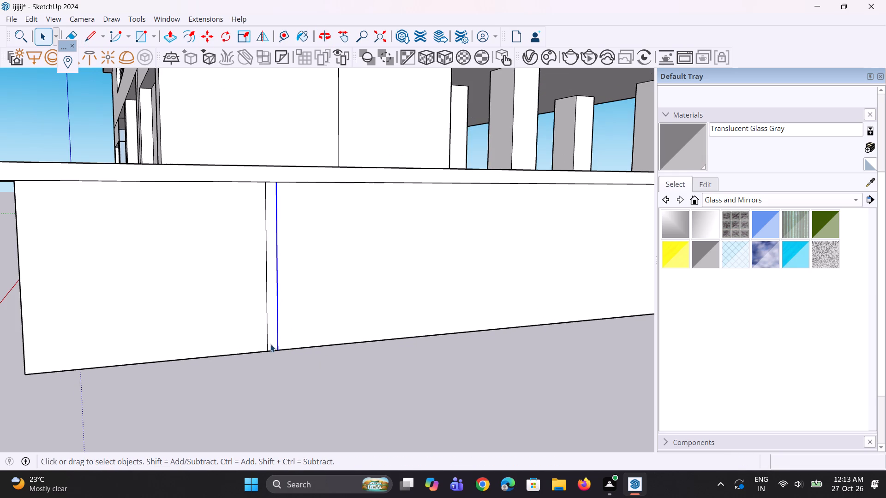
Move the narrow vertical strip on the boundary wall's outer face about 2' towards the front corner.
{"action": "left_click", "coordinate": [270, 341]}
{"action": "key", "text": "space"}
{"action": "scroll", "coordinate": [273, 341], "scroll_direction": "down", "scroll_amount": 5}
{"action": "middle_click", "coordinate": [273, 341]}
{"action": "double_click", "coordinate": [269, 336]}
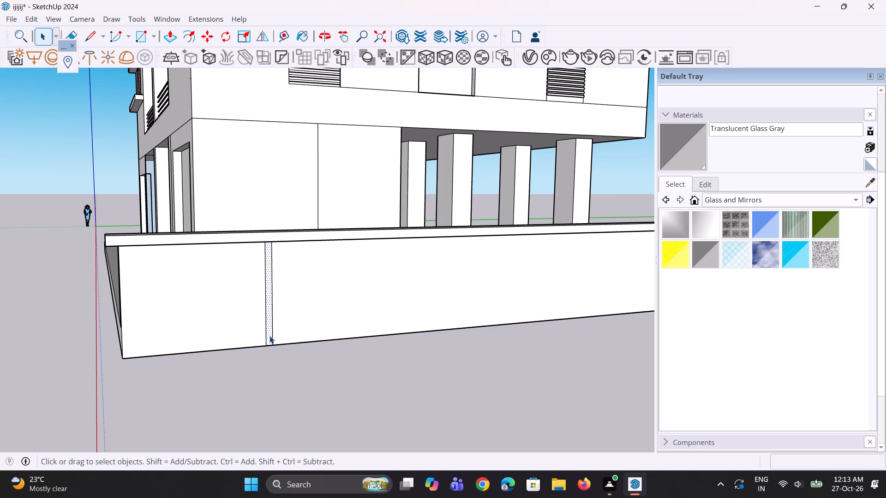
{"action": "scroll", "coordinate": [269, 336], "scroll_direction": "up", "scroll_amount": 3}
{"action": "left_click", "coordinate": [263, 364]}
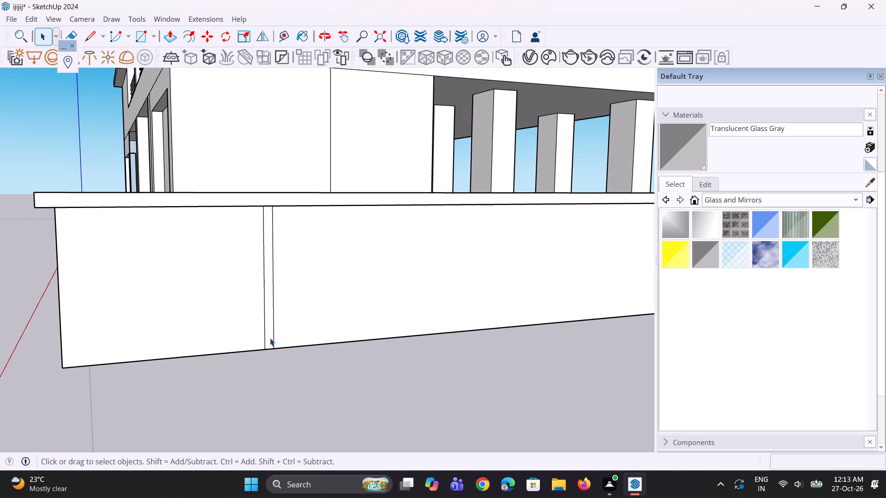
{"action": "left_click", "coordinate": [270, 338]}
{"action": "scroll", "coordinate": [270, 343], "scroll_direction": "up", "scroll_amount": 3}
{"action": "key", "text": "m"}
{"action": "scroll", "coordinate": [264, 345], "scroll_direction": "down", "scroll_amount": 3}
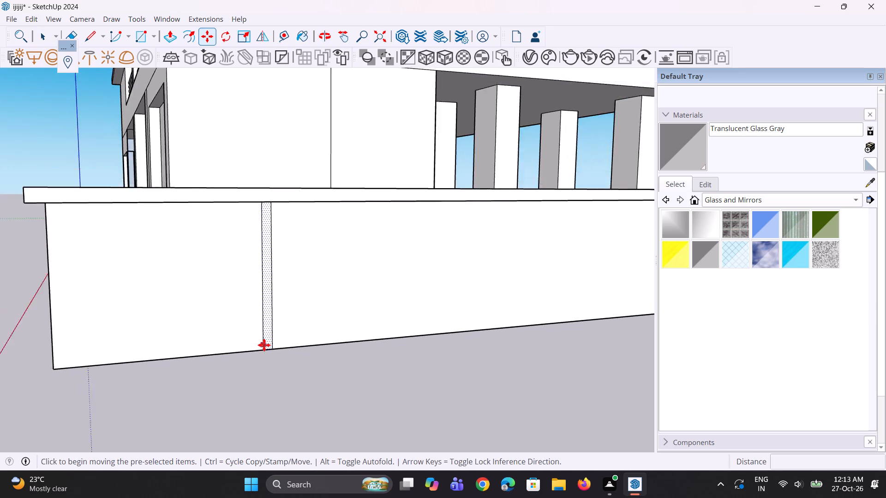
{"action": "scroll", "coordinate": [264, 345], "scroll_direction": "down", "scroll_amount": 2}
{"action": "left_click", "coordinate": [266, 351]}
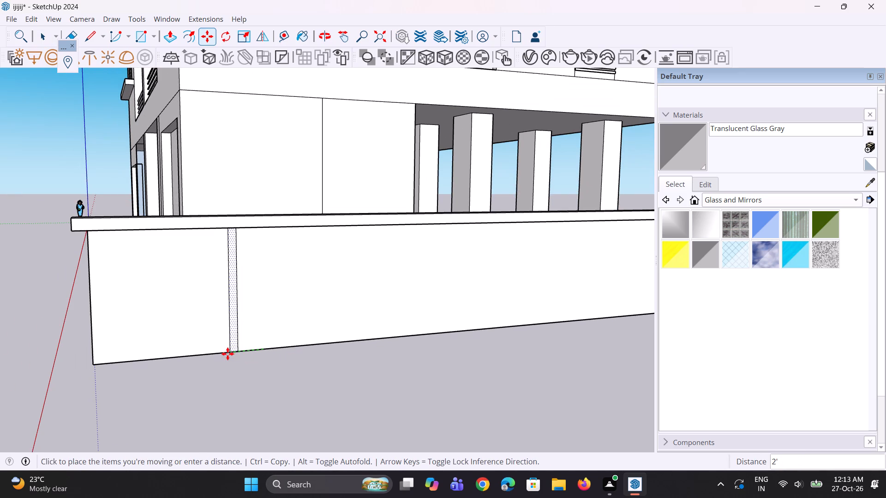
{"action": "left_click", "coordinate": [225, 354]}
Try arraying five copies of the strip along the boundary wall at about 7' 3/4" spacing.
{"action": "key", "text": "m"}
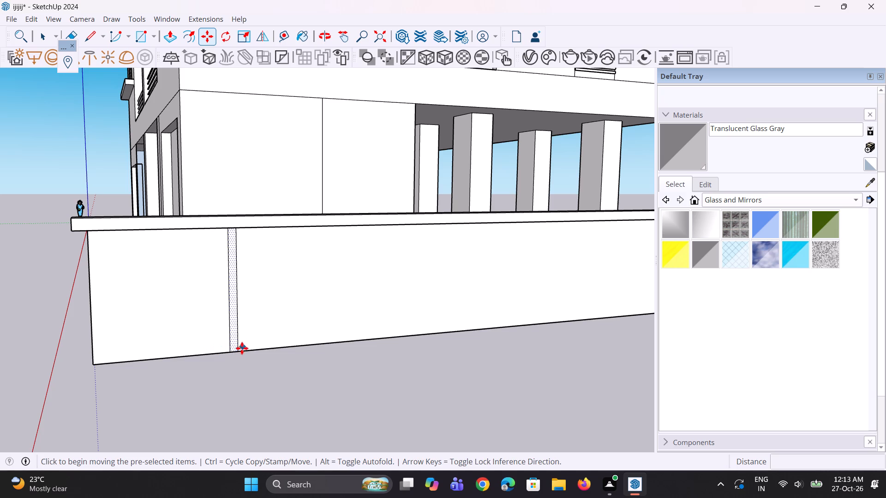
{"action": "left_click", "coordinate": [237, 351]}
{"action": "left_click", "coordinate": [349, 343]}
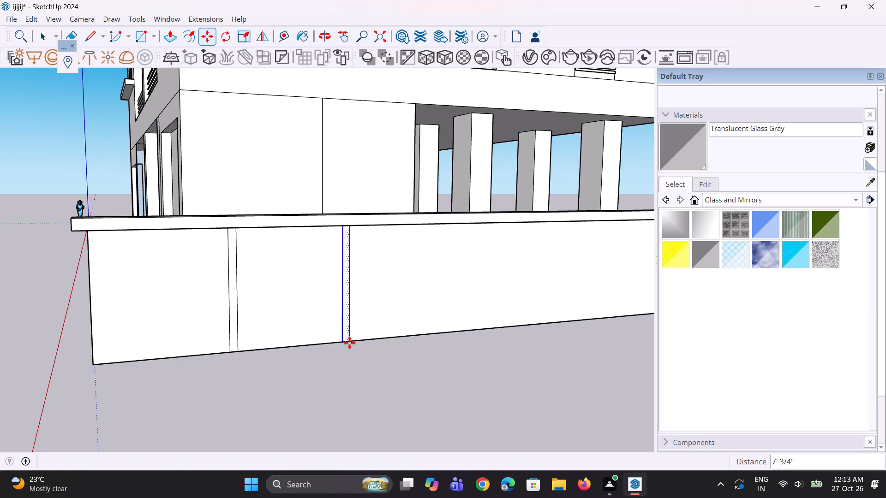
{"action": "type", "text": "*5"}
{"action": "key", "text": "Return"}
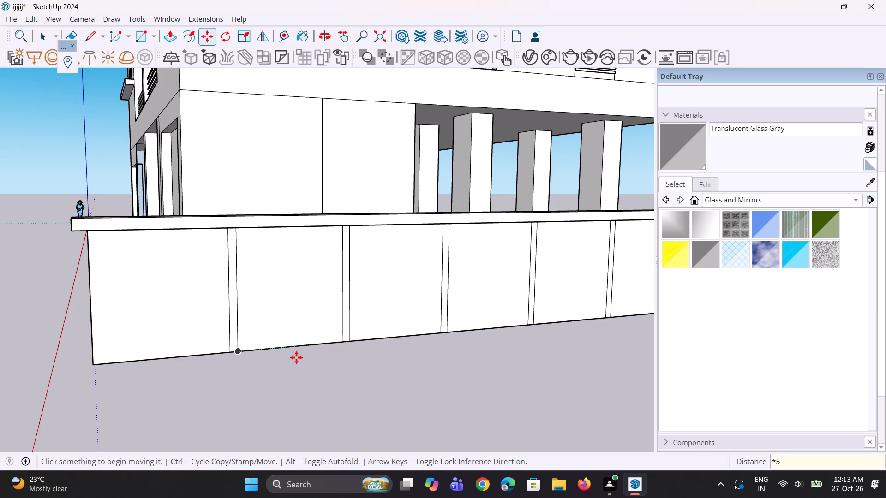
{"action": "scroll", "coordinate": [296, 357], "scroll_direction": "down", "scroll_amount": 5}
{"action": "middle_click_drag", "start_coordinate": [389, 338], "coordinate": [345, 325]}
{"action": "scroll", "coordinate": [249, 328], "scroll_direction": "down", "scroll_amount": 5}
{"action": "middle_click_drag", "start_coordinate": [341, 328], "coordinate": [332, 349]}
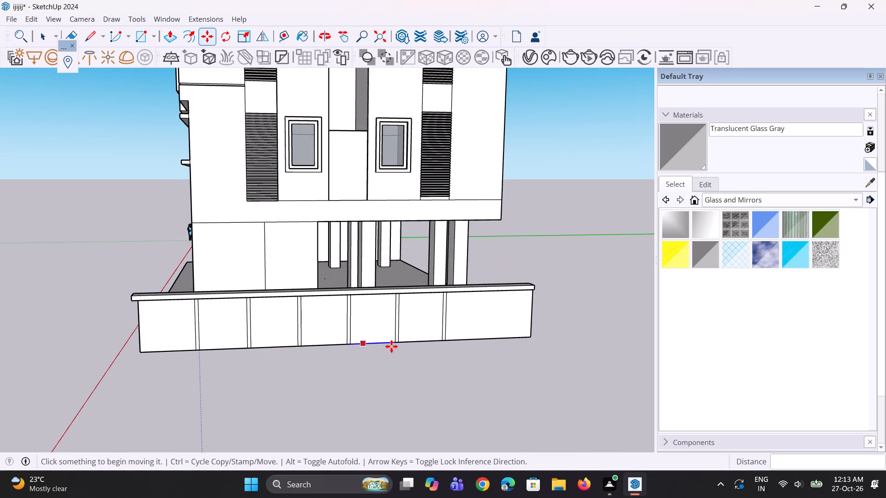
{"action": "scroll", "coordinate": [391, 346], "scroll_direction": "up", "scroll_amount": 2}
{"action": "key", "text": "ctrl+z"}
Array eight copies of the strip along the boundary wall's outer face at about 7' 7 7/8" spacing.
{"action": "scroll", "coordinate": [299, 333], "scroll_direction": "up", "scroll_amount": 2, "text": "ctrl"}
{"action": "key", "text": "space"}
{"action": "key", "text": "space"}
{"action": "scroll", "coordinate": [148, 331], "scroll_direction": "up", "scroll_amount": 3}
{"action": "key", "text": "space"}
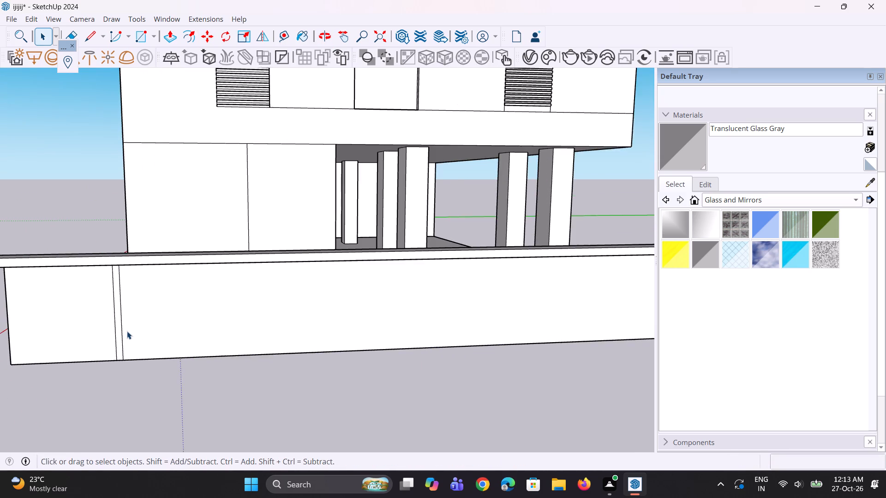
{"action": "scroll", "coordinate": [127, 331], "scroll_direction": "up", "scroll_amount": 1}
{"action": "left_click", "coordinate": [118, 335]}
{"action": "key", "text": "m"}
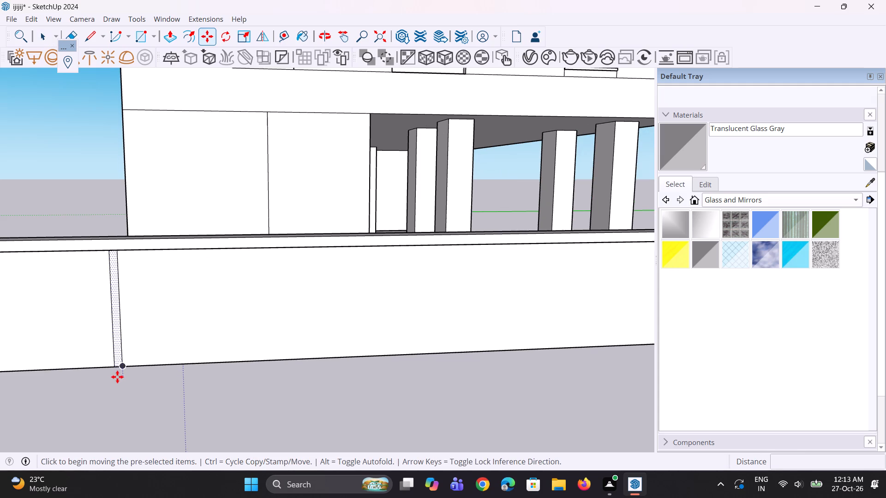
{"action": "left_click", "coordinate": [120, 373]}
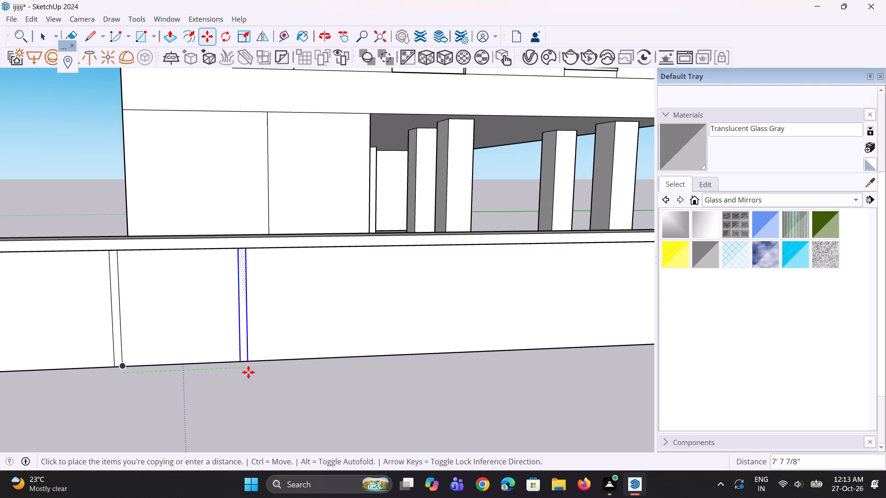
{"action": "left_click", "coordinate": [248, 372]}
{"action": "key", "text": "asterisk"}
{"action": "key", "text": "8"}
{"action": "key", "text": "Return"}
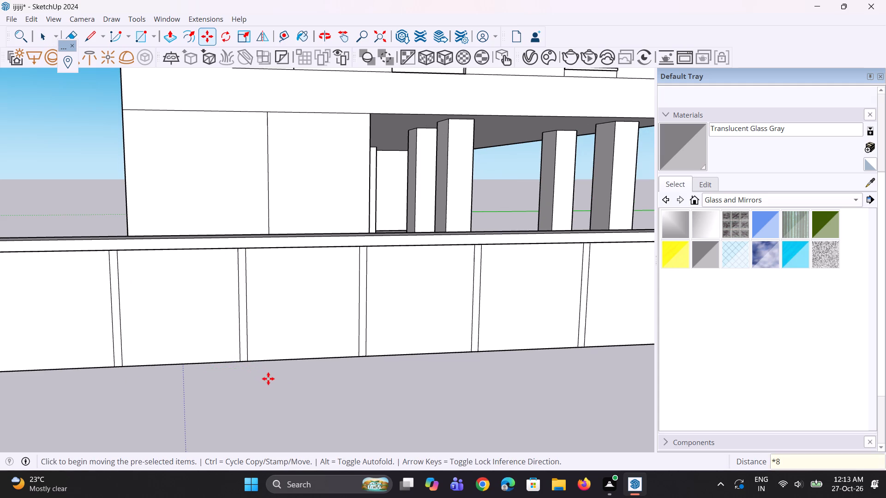
Delete the two stray strip copies standing beyond the boundary wall's far end.
{"action": "scroll", "coordinate": [220, 380], "scroll_direction": "down", "scroll_amount": 12}
{"action": "scroll", "coordinate": [435, 351], "scroll_direction": "up", "scroll_amount": 2}
{"action": "scroll", "coordinate": [485, 350], "scroll_direction": "up", "scroll_amount": 3}
{"action": "key", "text": "space"}
{"action": "type", "text": "b"}
{"action": "left_click_drag", "start_coordinate": [484, 270], "coordinate": [480, 315]}
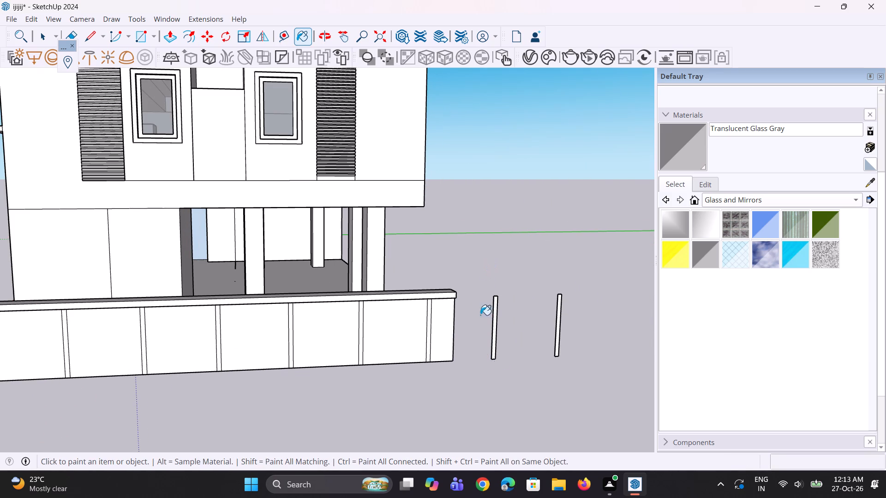
{"action": "left_click_drag", "start_coordinate": [480, 315], "coordinate": [506, 381]}
{"action": "key", "text": "space"}
{"action": "key", "text": "space"}
{"action": "left_click_drag", "start_coordinate": [476, 286], "coordinate": [608, 391]}
{"action": "key", "text": "Delete"}
Extrude the wall strips outward about 5 3/4" as pilasters, all except the second strip from the front corner.
{"action": "middle_click_drag", "start_coordinate": [479, 365], "coordinate": [498, 365]}
{"action": "scroll", "coordinate": [469, 320], "scroll_direction": "up", "scroll_amount": 2}
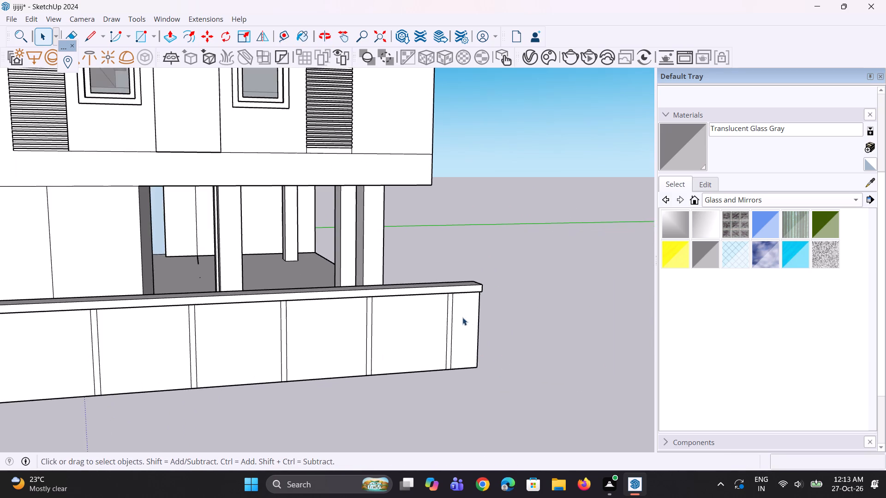
{"action": "scroll", "coordinate": [462, 317], "scroll_direction": "up", "scroll_amount": 2}
{"action": "key", "text": "p"}
{"action": "left_click", "coordinate": [450, 314]}
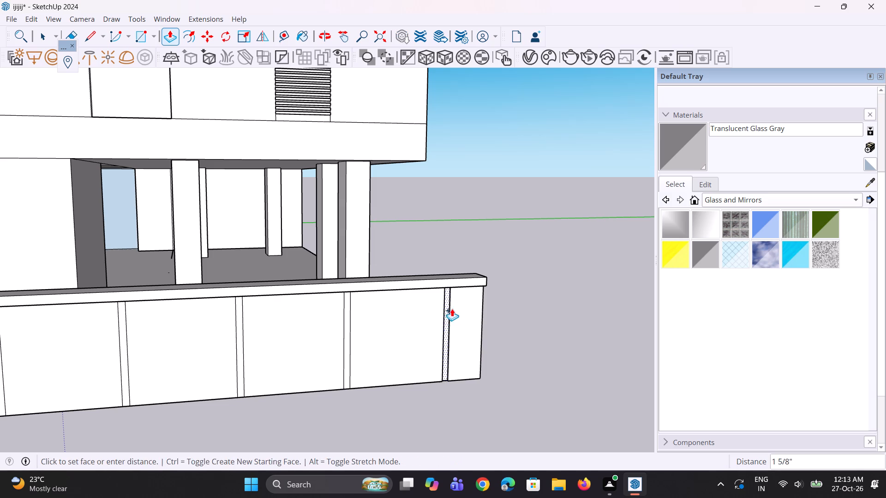
{"action": "left_click", "coordinate": [462, 284]}
{"action": "scroll", "coordinate": [383, 352], "scroll_direction": "up", "scroll_amount": 2}
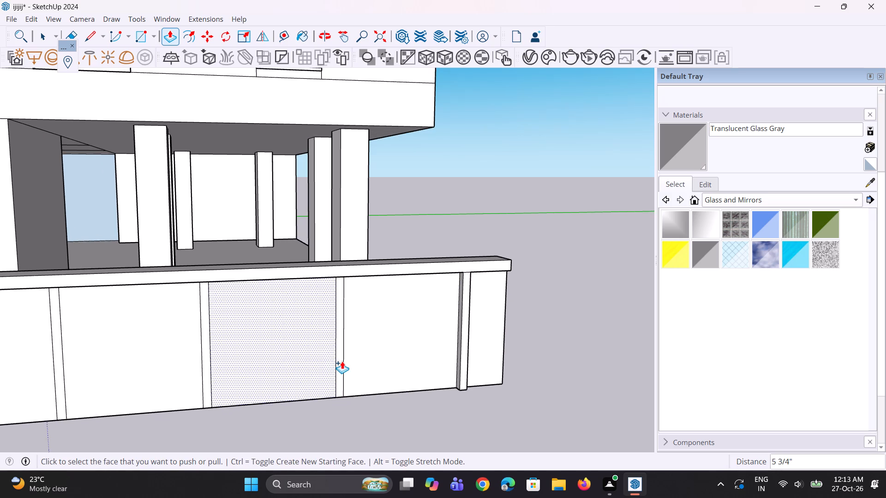
{"action": "double_click", "coordinate": [342, 361]}
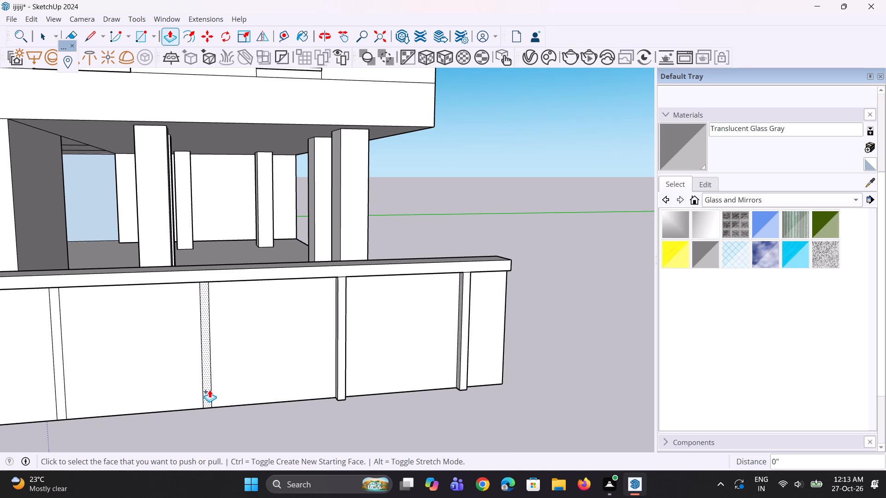
{"action": "double_click", "coordinate": [210, 390]}
{"action": "scroll", "coordinate": [315, 357], "scroll_direction": "down", "scroll_amount": 5}
{"action": "scroll", "coordinate": [139, 415], "scroll_direction": "up", "scroll_amount": 4}
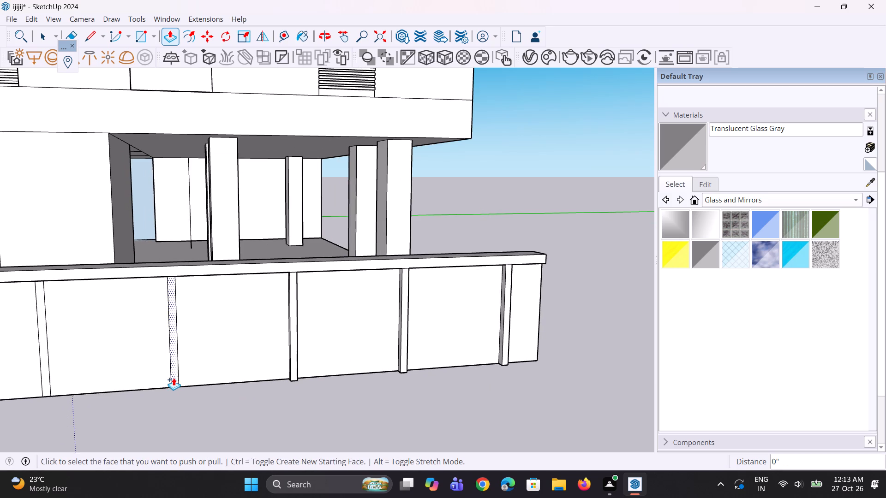
{"action": "double_click", "coordinate": [174, 378]}
{"action": "double_click", "coordinate": [48, 387]}
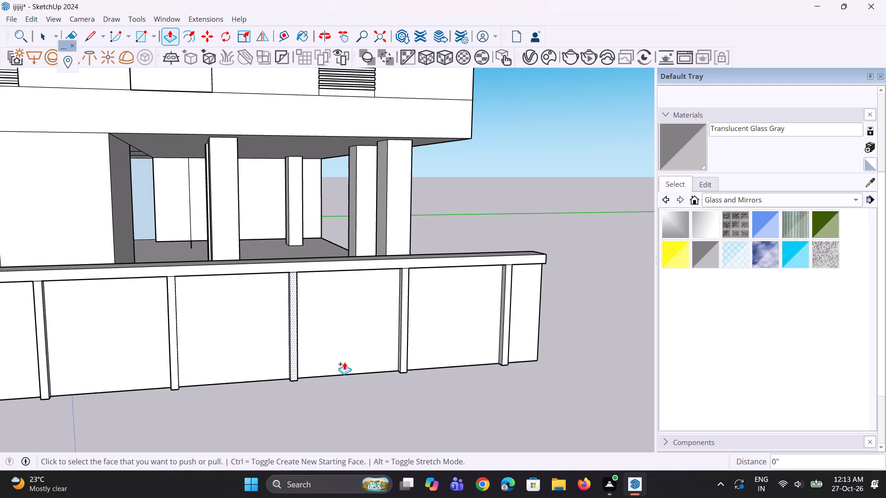
{"action": "scroll", "coordinate": [351, 361], "scroll_direction": "down", "scroll_amount": 11}
{"action": "scroll", "coordinate": [123, 393], "scroll_direction": "up", "scroll_amount": 4}
{"action": "double_click", "coordinate": [197, 371]}
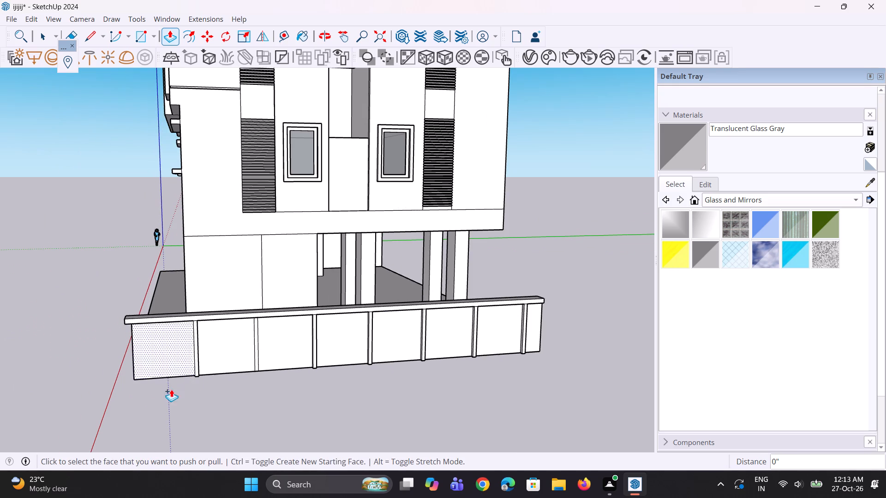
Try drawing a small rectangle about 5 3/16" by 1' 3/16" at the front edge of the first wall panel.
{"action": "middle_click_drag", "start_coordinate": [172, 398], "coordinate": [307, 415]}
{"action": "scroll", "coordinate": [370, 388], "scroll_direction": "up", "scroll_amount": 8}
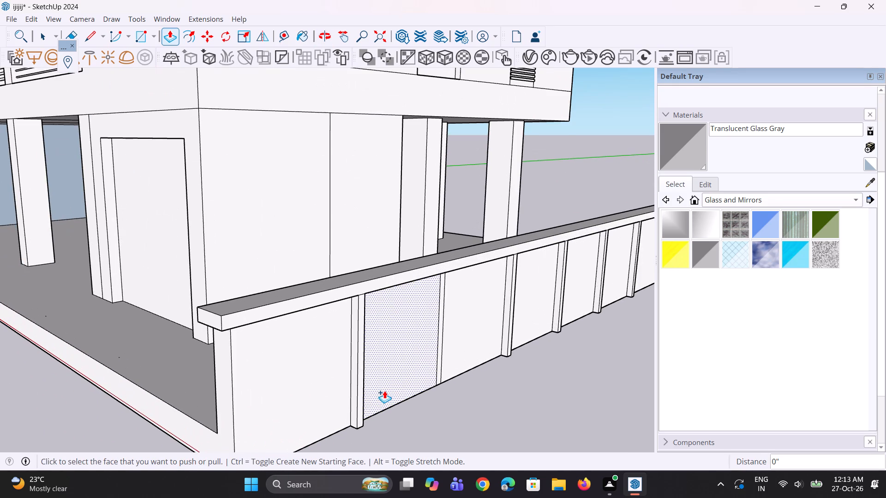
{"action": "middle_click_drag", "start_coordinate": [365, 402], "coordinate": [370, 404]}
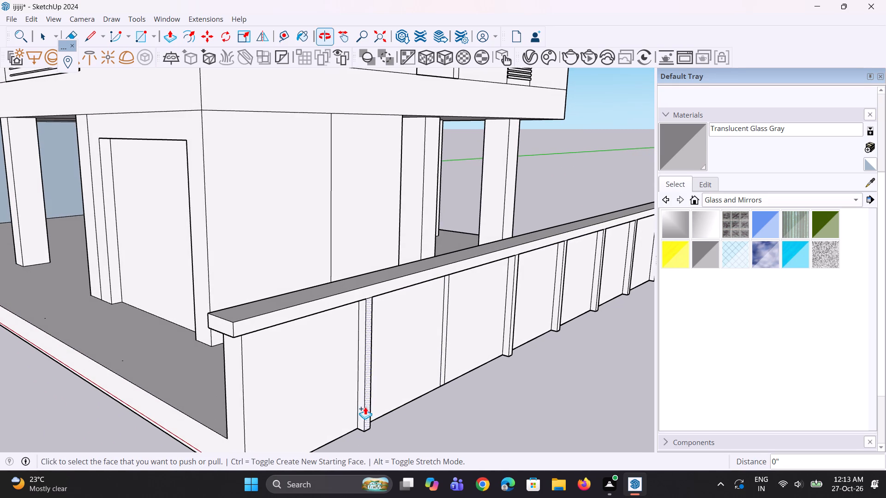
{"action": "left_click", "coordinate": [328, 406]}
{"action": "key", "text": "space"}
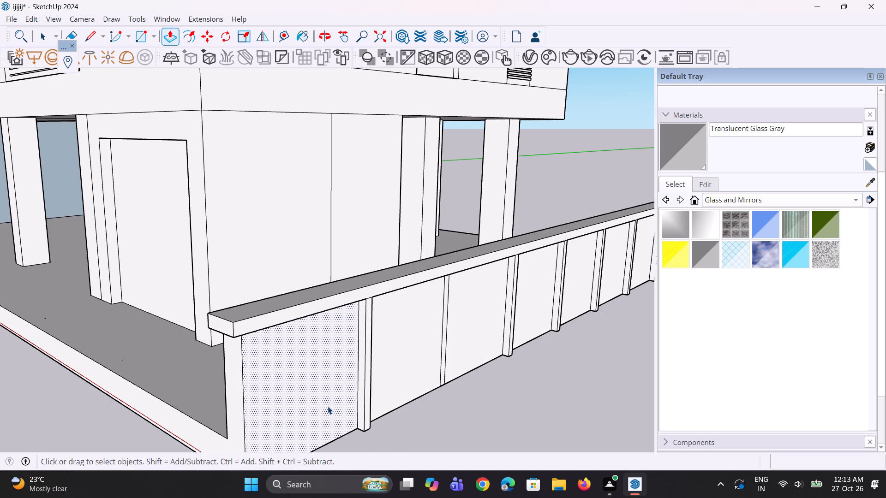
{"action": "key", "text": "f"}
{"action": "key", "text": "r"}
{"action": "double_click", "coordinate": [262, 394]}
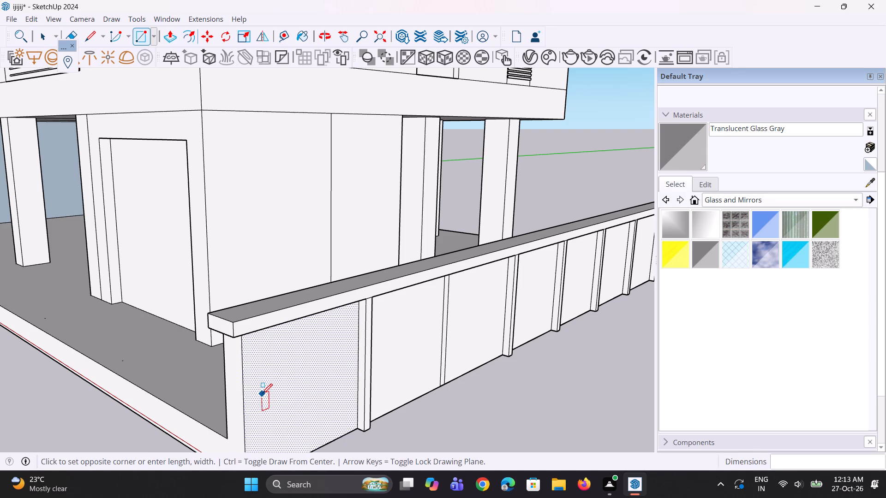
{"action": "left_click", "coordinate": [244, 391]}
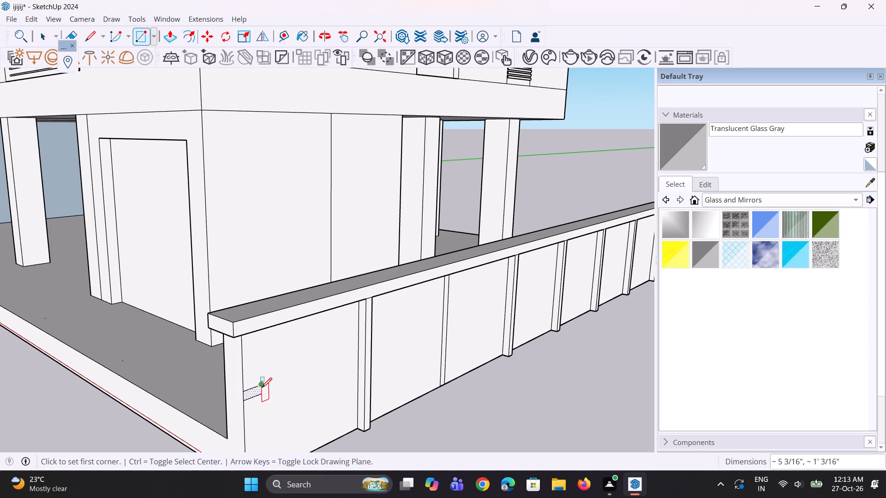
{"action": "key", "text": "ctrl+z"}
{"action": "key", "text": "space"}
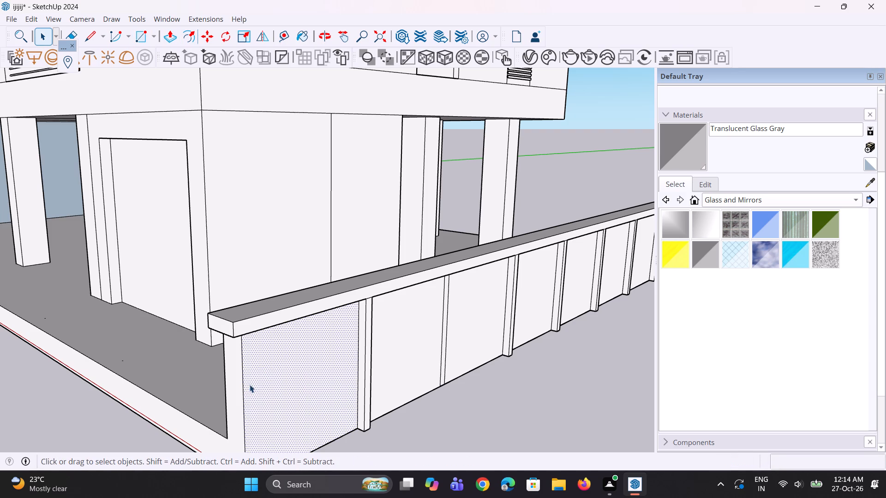
Offset the outline of the first wall panel at the front corner inward by about 6 5/16".
{"action": "key", "text": "f"}
{"action": "left_click", "coordinate": [242, 385]}
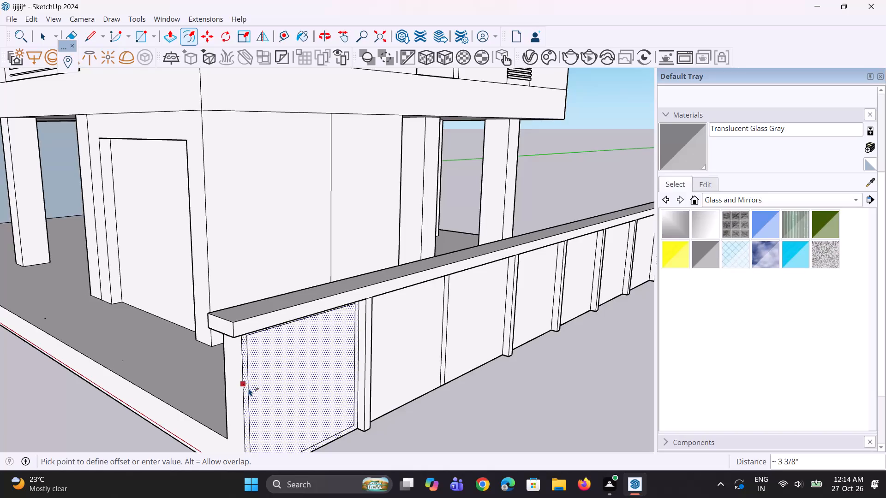
{"action": "left_click", "coordinate": [253, 394]}
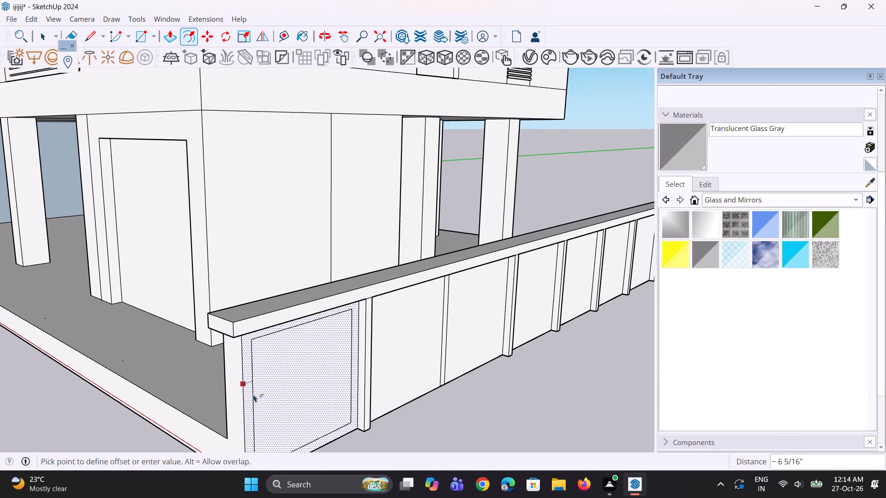
{"action": "key", "text": "space"}
Repeat the same inward offset on the second, third and fourth panels of the boundary wall.
{"action": "left_click", "coordinate": [394, 351]}
{"action": "middle_click_drag", "start_coordinate": [407, 379], "coordinate": [289, 379]}
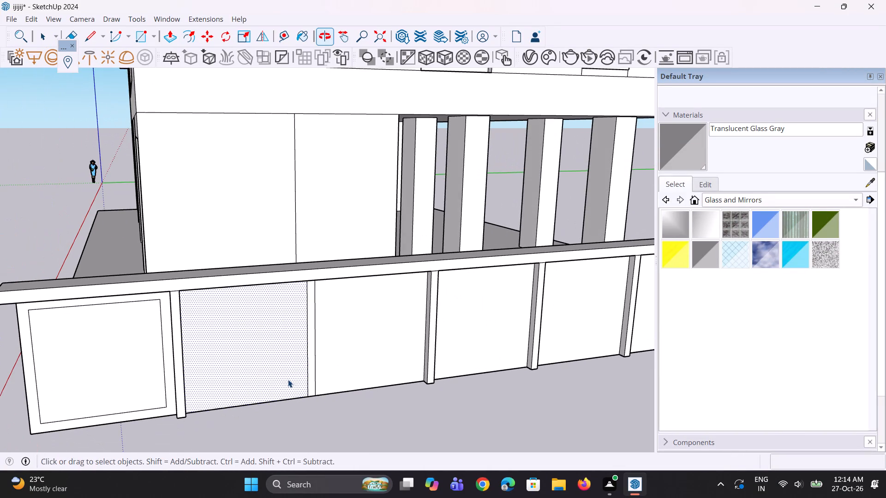
{"action": "key", "text": "f"}
{"action": "double_click", "coordinate": [260, 392]}
{"action": "key", "text": "space"}
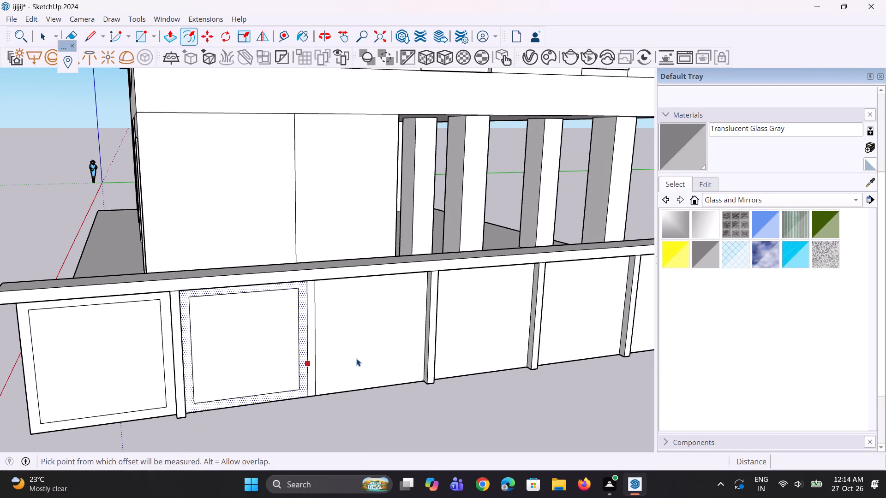
{"action": "left_click", "coordinate": [356, 358]}
{"action": "key", "text": "f"}
{"action": "double_click", "coordinate": [339, 390]}
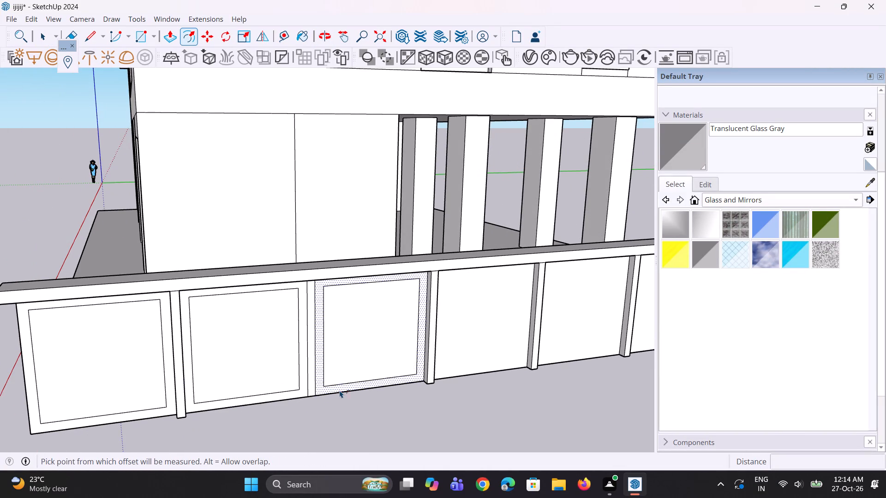
{"action": "key", "text": "space"}
{"action": "left_click", "coordinate": [479, 350]}
{"action": "scroll", "coordinate": [476, 386], "scroll_direction": "up", "scroll_amount": 2}
{"action": "key", "text": "f"}
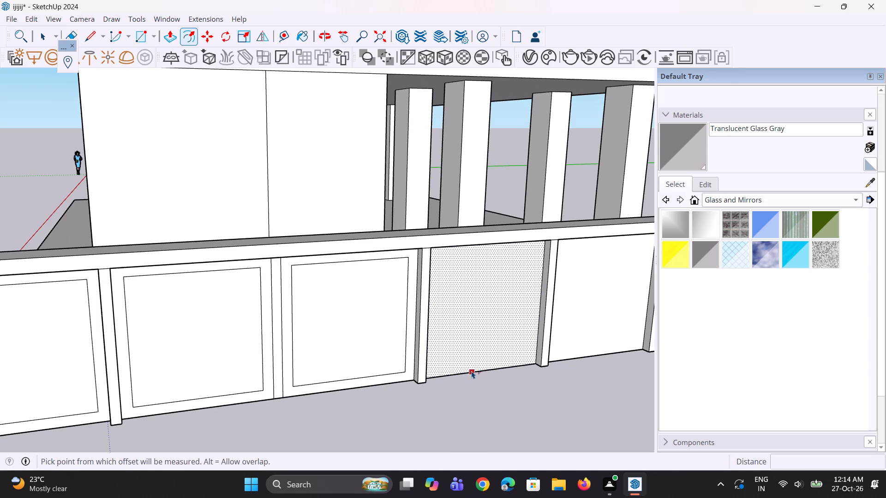
{"action": "double_click", "coordinate": [472, 371]}
{"action": "key", "text": "space"}
Offset the outline of the fifth boundary-wall panel inward by the same distance as the first four panels.
{"action": "left_click", "coordinate": [564, 340]}
{"action": "scroll", "coordinate": [566, 357], "scroll_direction": "up", "scroll_amount": 2}
{"action": "key", "text": "g"}
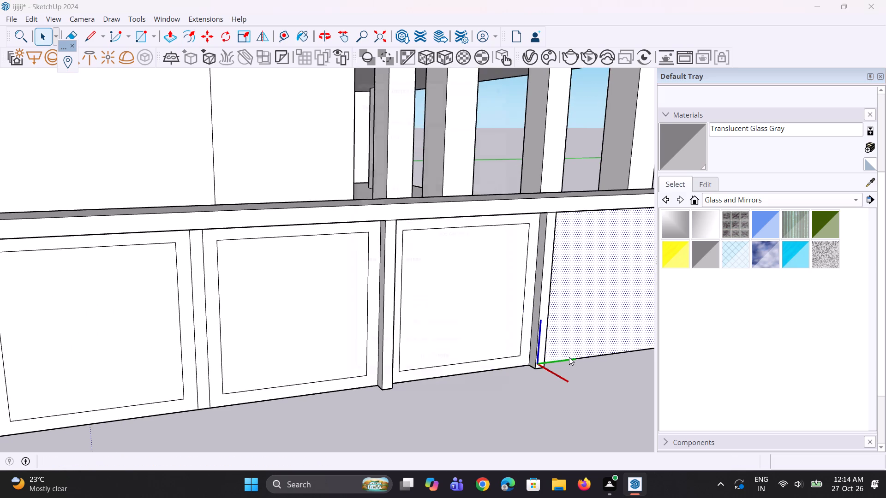
{"action": "key", "text": "f"}
{"action": "left_click", "coordinate": [515, 75]}
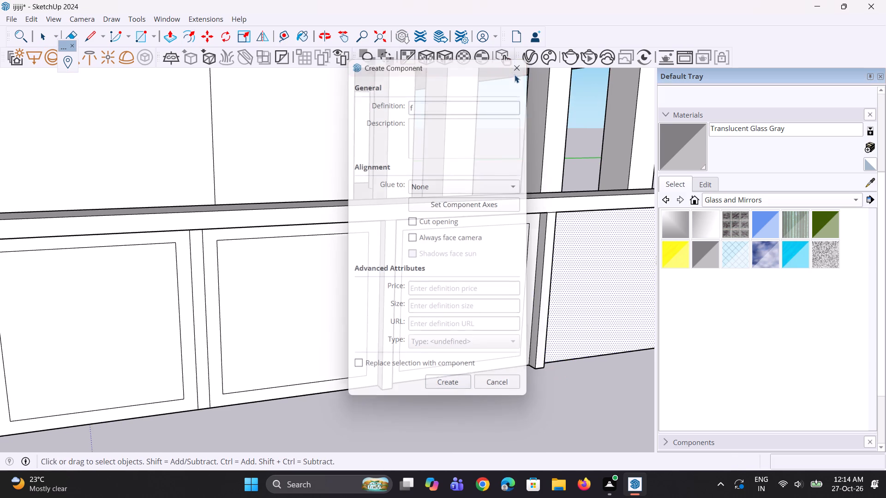
{"action": "key", "text": "f"}
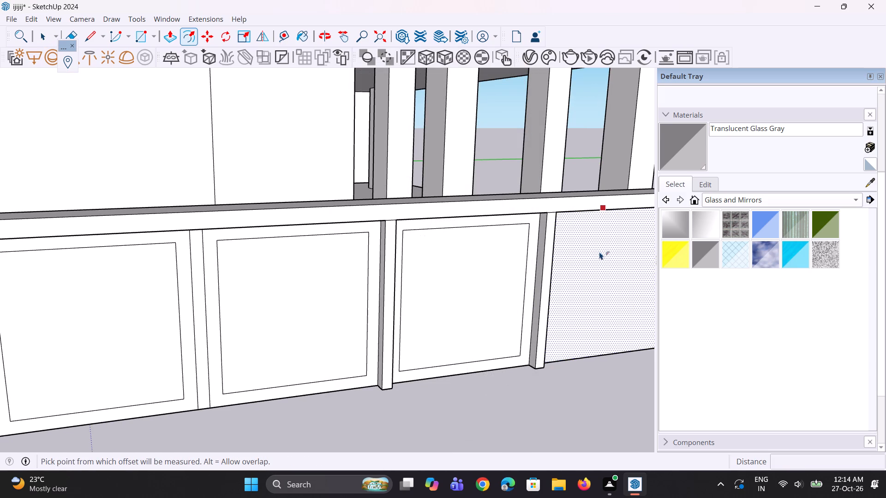
{"action": "double_click", "coordinate": [599, 252]}
{"action": "middle_click_drag", "start_coordinate": [598, 253], "coordinate": [578, 241]}
Push the inner face of the fifth panel a couple of inches into the wall, undoing the repeated push.
{"action": "key", "text": "space"}
{"action": "key", "text": "space"}
{"action": "scroll", "coordinate": [516, 277], "scroll_direction": "up", "scroll_amount": 1}
{"action": "scroll", "coordinate": [574, 283], "scroll_direction": "up", "scroll_amount": 1}
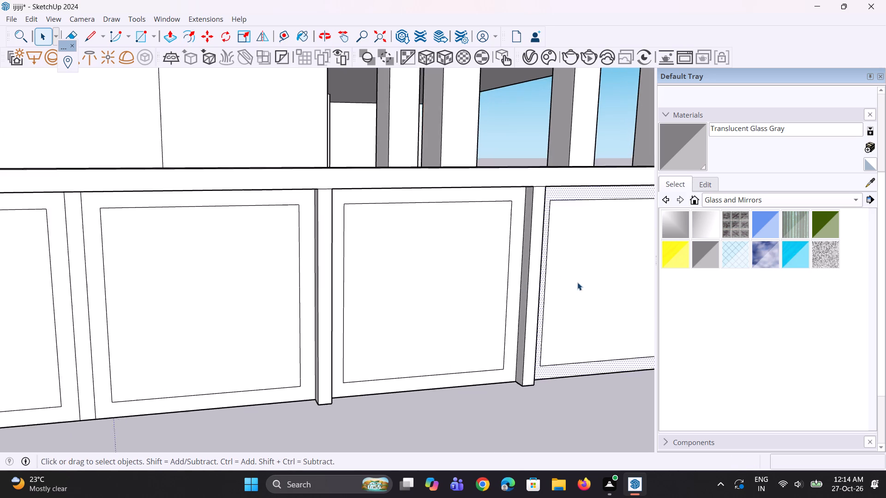
{"action": "scroll", "coordinate": [577, 282], "scroll_direction": "up", "scroll_amount": 1}
{"action": "key", "text": "p"}
{"action": "key", "text": "space"}
{"action": "left_click", "coordinate": [590, 277]}
{"action": "scroll", "coordinate": [590, 277], "scroll_direction": "up", "scroll_amount": 2}
{"action": "key", "text": "p"}
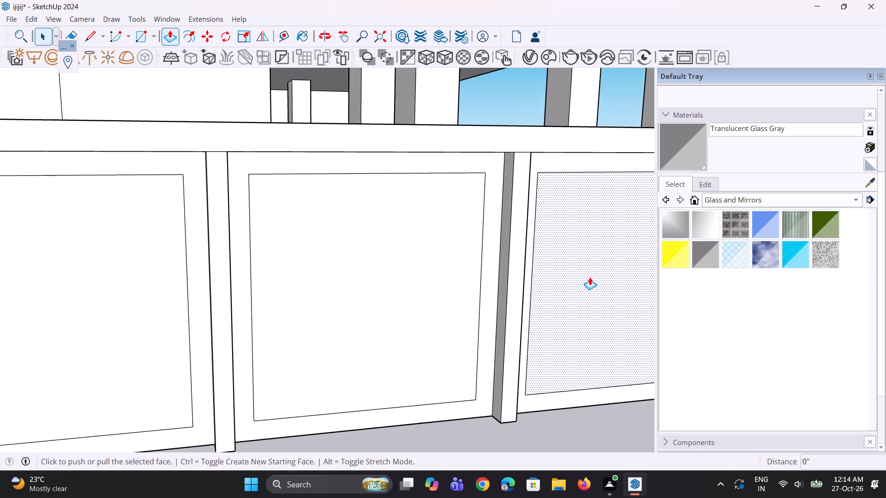
{"action": "left_click", "coordinate": [590, 277]}
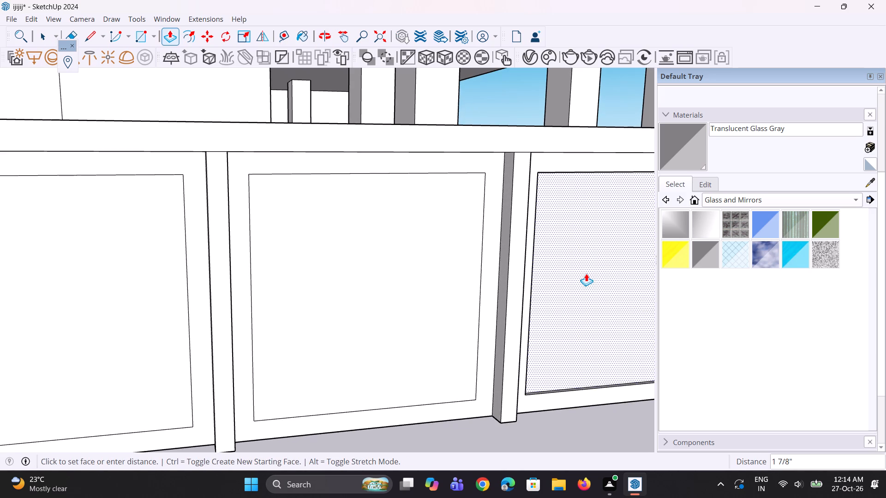
{"action": "left_click", "coordinate": [585, 273]}
{"action": "double_click", "coordinate": [431, 320]}
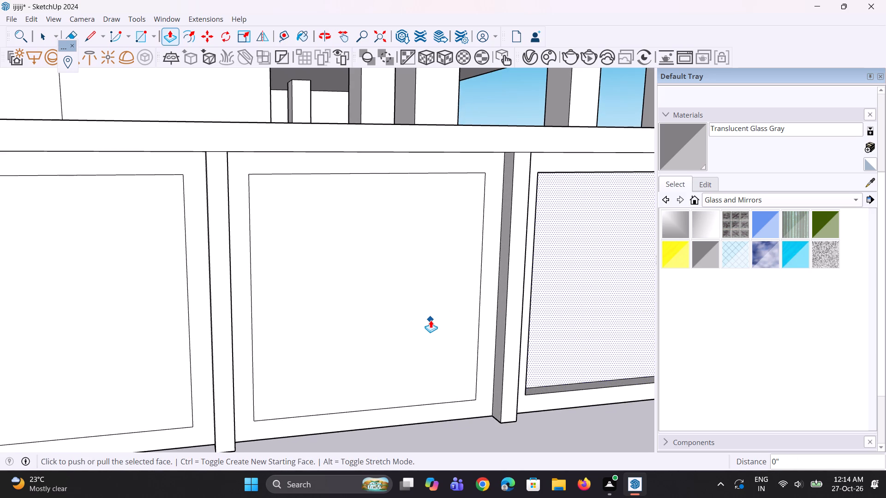
{"action": "key", "text": "ctrl+z"}
Recess the inner faces of the fourth, third, second and first wall panels by the same depth.
{"action": "key", "text": "space"}
{"action": "left_click", "coordinate": [428, 319]}
{"action": "scroll", "coordinate": [428, 319], "scroll_direction": "up", "scroll_amount": 1}
{"action": "key", "text": "p"}
{"action": "double_click", "coordinate": [428, 319]}
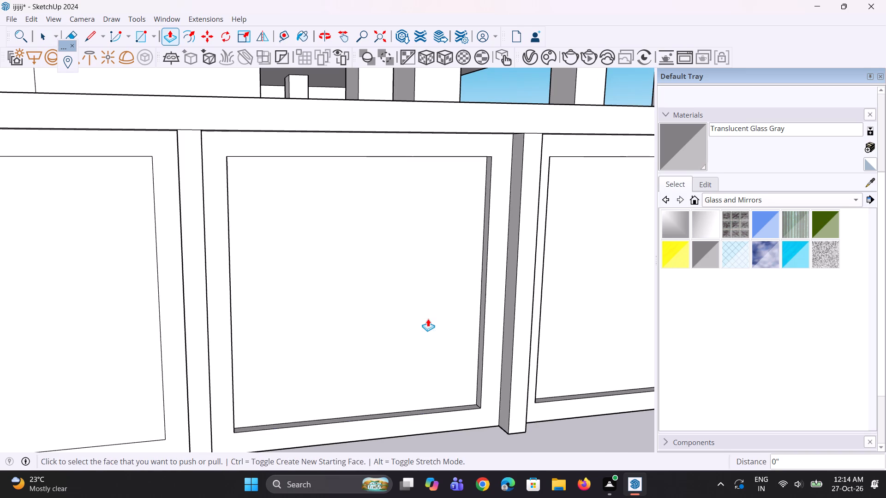
{"action": "key", "text": "space"}
{"action": "left_click", "coordinate": [142, 350]}
{"action": "key", "text": "p"}
{"action": "double_click", "coordinate": [142, 350]}
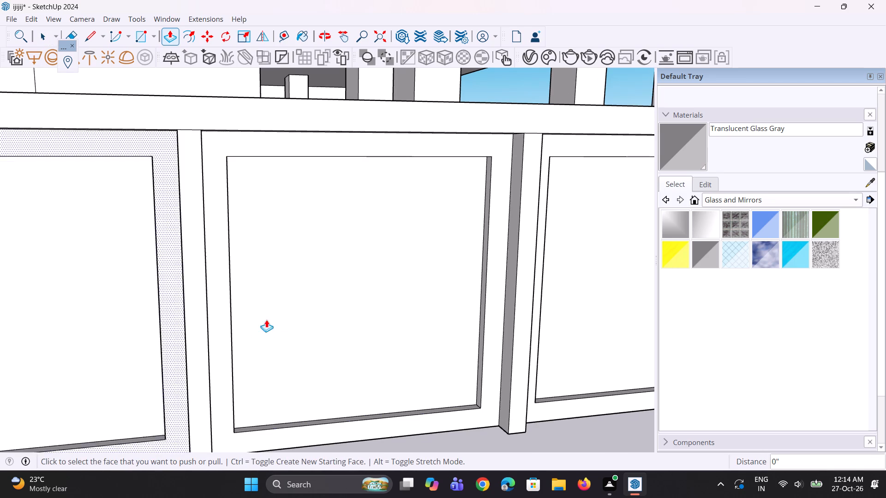
{"action": "scroll", "coordinate": [325, 313], "scroll_direction": "down", "scroll_amount": 11}
{"action": "scroll", "coordinate": [106, 343], "scroll_direction": "up", "scroll_amount": 4}
{"action": "key", "text": "space"}
{"action": "left_click", "coordinate": [111, 343]}
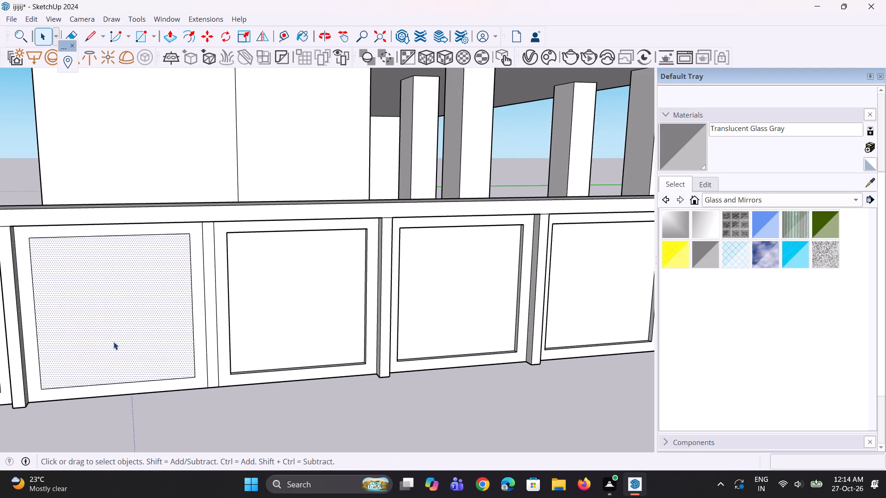
{"action": "key", "text": "p"}
{"action": "double_click", "coordinate": [115, 339]}
{"action": "scroll", "coordinate": [148, 349], "scroll_direction": "down", "scroll_amount": 1}
{"action": "double_click", "coordinate": [10, 367]}
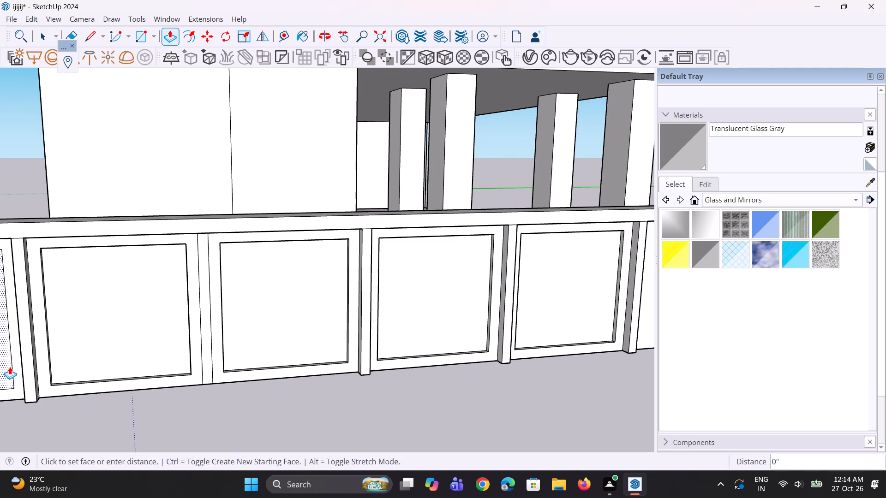
Repeat the inward frame offset on the sixth and seventh panels of the boundary wall.
{"action": "middle_click_drag", "start_coordinate": [82, 367], "coordinate": [163, 356]}
{"action": "scroll", "coordinate": [168, 353], "scroll_direction": "down", "scroll_amount": 5}
{"action": "scroll", "coordinate": [490, 286], "scroll_direction": "up", "scroll_amount": 5}
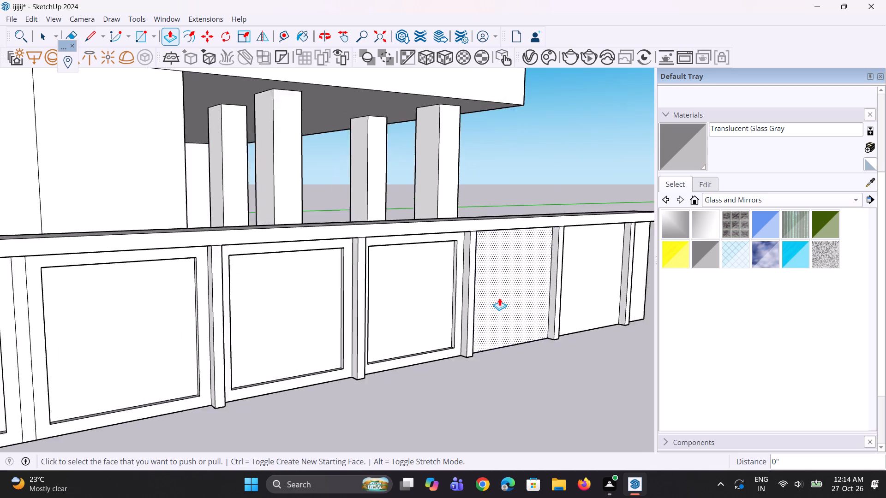
{"action": "middle_click_drag", "start_coordinate": [499, 298], "coordinate": [439, 303]}
{"action": "key", "text": "space"}
{"action": "left_click", "coordinate": [453, 354]}
{"action": "key", "text": "f"}
{"action": "double_click", "coordinate": [466, 367]}
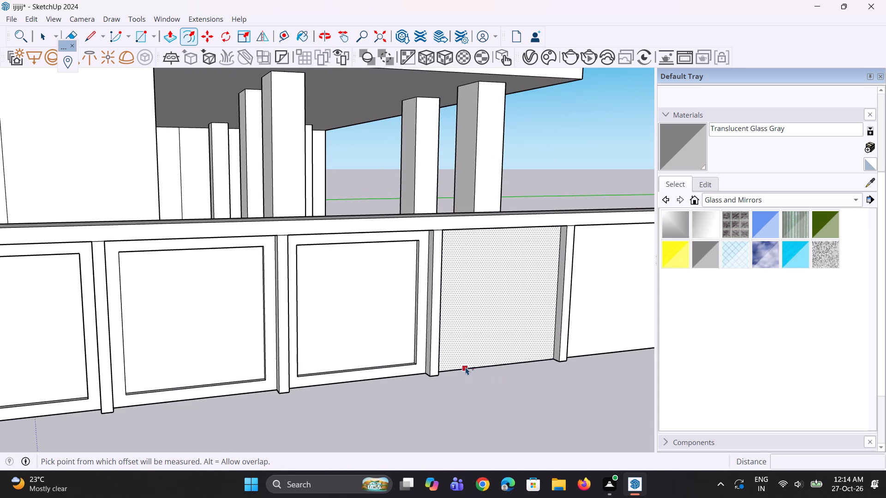
{"action": "left_click", "coordinate": [620, 321]}
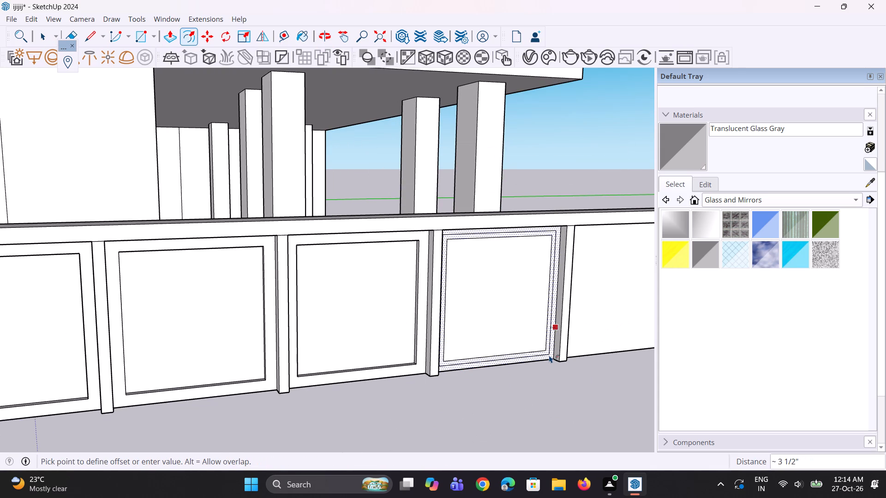
{"action": "key", "text": "Escape"}
{"action": "scroll", "coordinate": [475, 361], "scroll_direction": "down", "scroll_amount": 4}
{"action": "key", "text": "space"}
{"action": "left_click", "coordinate": [571, 327]}
{"action": "scroll", "coordinate": [569, 338], "scroll_direction": "up", "scroll_amount": 1}
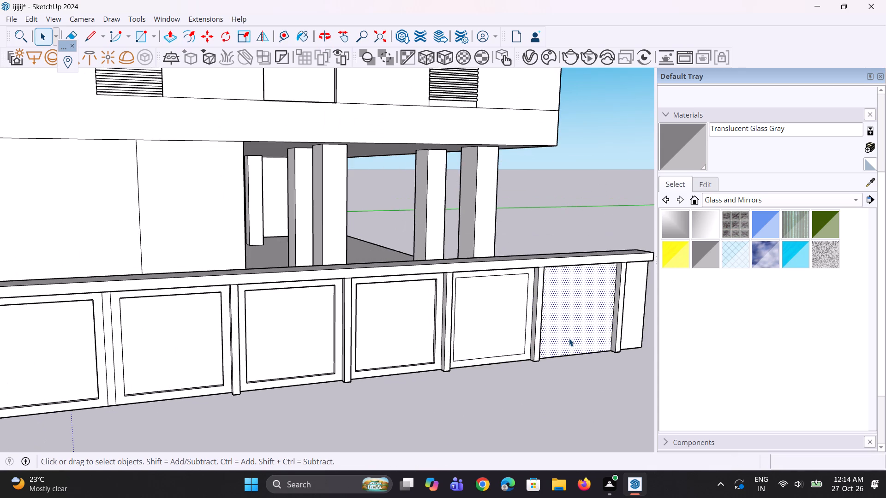
{"action": "scroll", "coordinate": [569, 338], "scroll_direction": "up", "scroll_amount": 2}
{"action": "key", "text": "f"}
{"action": "double_click", "coordinate": [567, 347]}
Recess the inner faces of the seventh and sixth wall panels to the same depth as the others.
{"action": "middle_click_drag", "start_coordinate": [563, 349], "coordinate": [538, 351]}
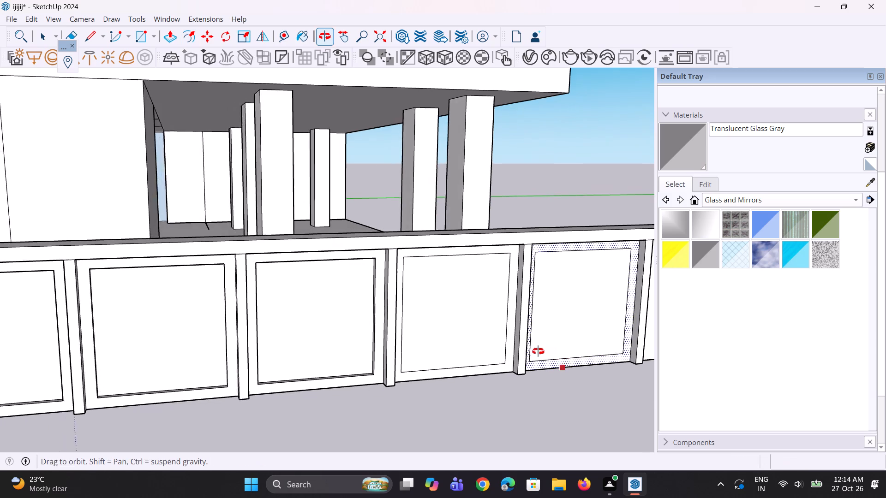
{"action": "middle_click_drag", "start_coordinate": [538, 351], "coordinate": [538, 351]}
{"action": "scroll", "coordinate": [455, 338], "scroll_direction": "down", "scroll_amount": 10}
{"action": "key", "text": "space"}
{"action": "scroll", "coordinate": [533, 319], "scroll_direction": "up", "scroll_amount": 2}
{"action": "key", "text": "space"}
{"action": "scroll", "coordinate": [521, 323], "scroll_direction": "up", "scroll_amount": 4}
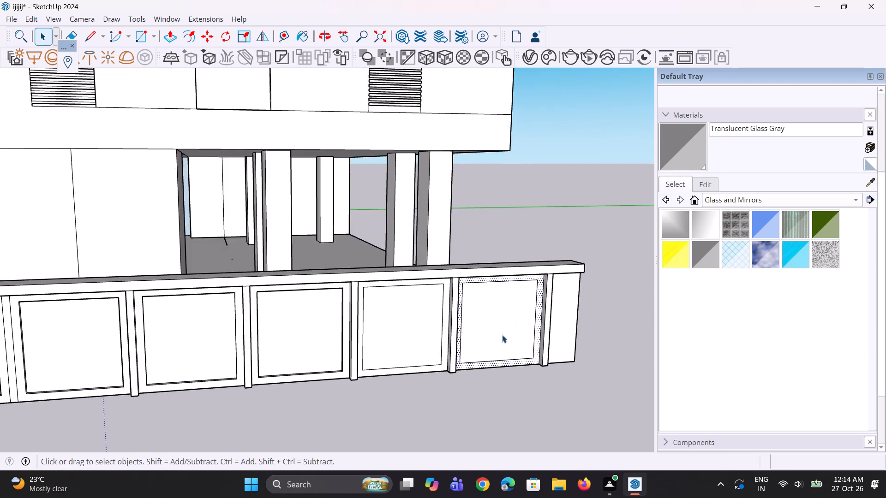
{"action": "scroll", "coordinate": [502, 335], "scroll_direction": "up", "scroll_amount": 1}
{"action": "key", "text": "p"}
{"action": "left_click", "coordinate": [503, 333]}
{"action": "key", "text": "Escape"}
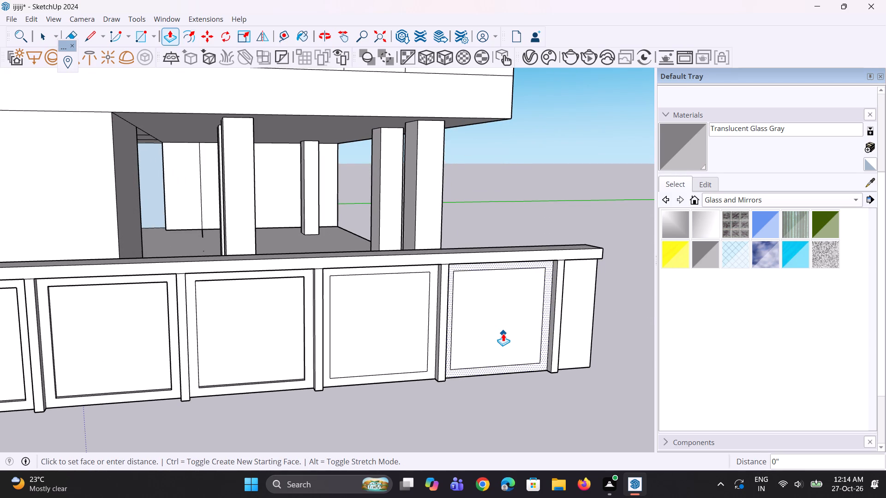
{"action": "key", "text": "space"}
{"action": "key", "text": "space"}
{"action": "key", "text": "space"}
{"action": "left_click", "coordinate": [503, 333]}
{"action": "key", "text": "p"}
{"action": "double_click", "coordinate": [503, 333]}
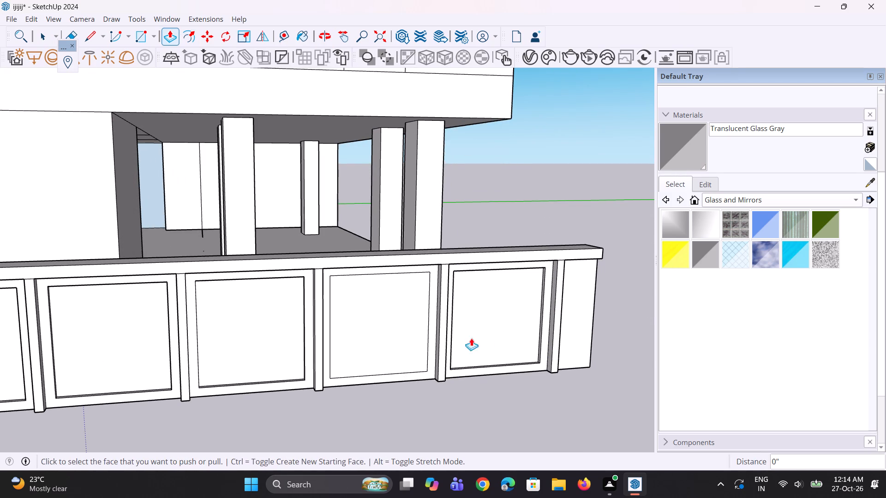
{"action": "key", "text": "space"}
{"action": "left_click", "coordinate": [407, 348]}
{"action": "key", "text": "p"}
{"action": "double_click", "coordinate": [407, 345]}
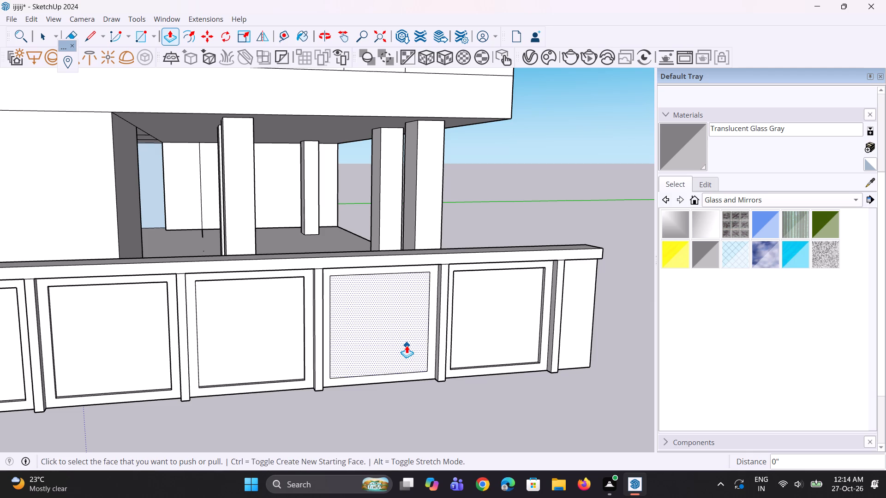
Examine the panelled boundary wall along its length and around its front end beside the building's base.
{"action": "middle_click_drag", "start_coordinate": [546, 323], "coordinate": [477, 330]}
{"action": "scroll", "coordinate": [470, 332], "scroll_direction": "down", "scroll_amount": 5}
{"action": "middle_click_drag", "start_coordinate": [392, 339], "coordinate": [543, 335]}
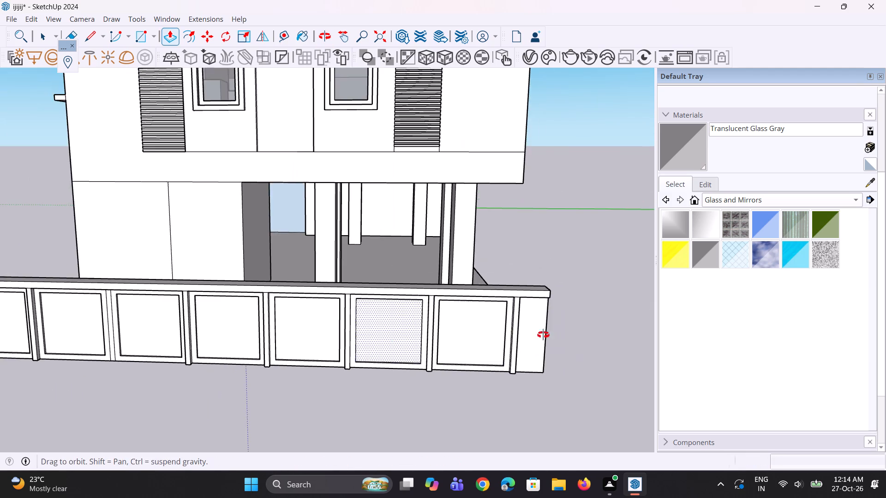
{"action": "middle_click_drag", "start_coordinate": [543, 335], "coordinate": [661, 285]}
{"action": "scroll", "coordinate": [549, 322], "scroll_direction": "down", "scroll_amount": 5}
{"action": "middle_click_drag", "start_coordinate": [454, 312], "coordinate": [522, 395]}
{"action": "scroll", "coordinate": [517, 372], "scroll_direction": "up", "scroll_amount": 3}
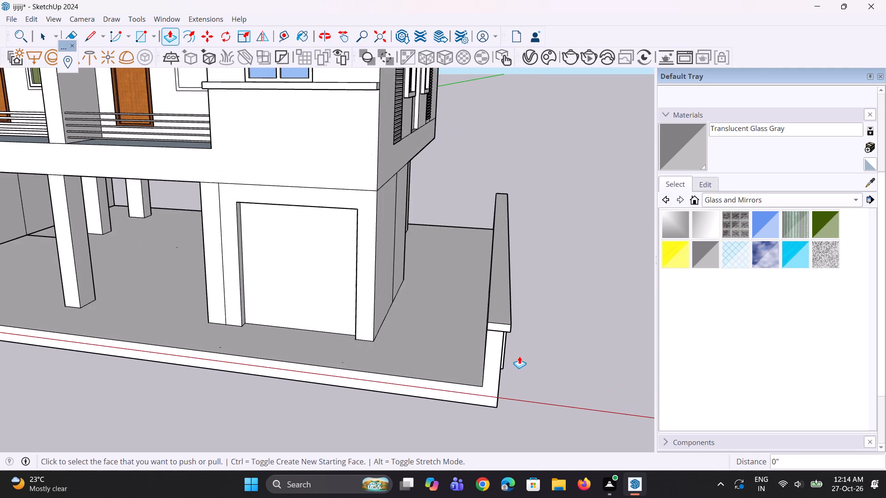
{"action": "scroll", "coordinate": [521, 353], "scroll_direction": "up", "scroll_amount": 2}
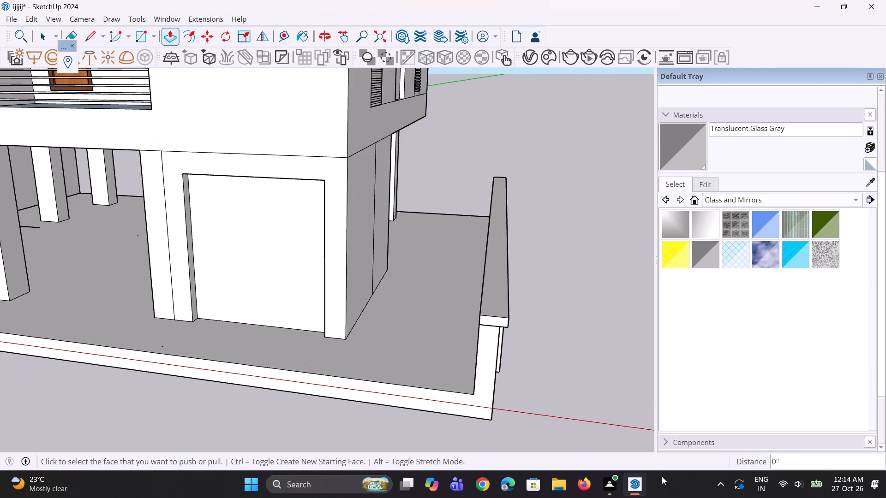
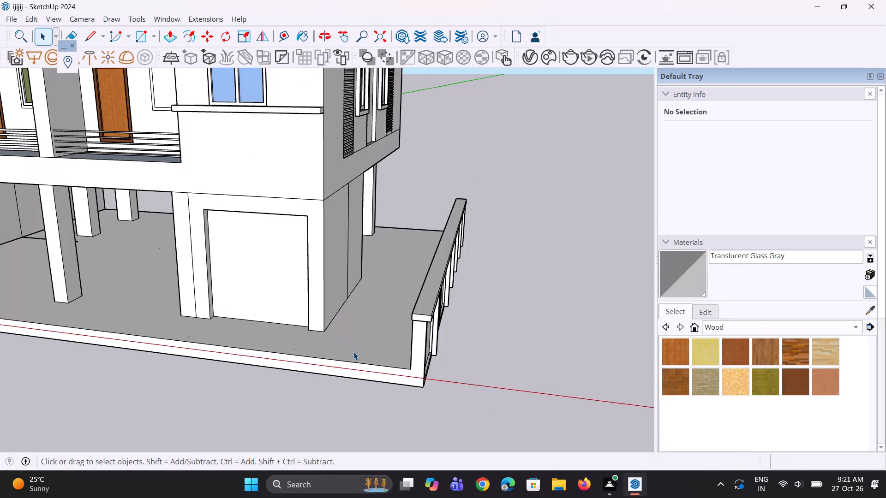
Copy the vertical end edges of the side boundary wall and its cap 9 1/8" inward from the front corner.
{"action": "middle_click_drag", "start_coordinate": [346, 355], "coordinate": [353, 310]}
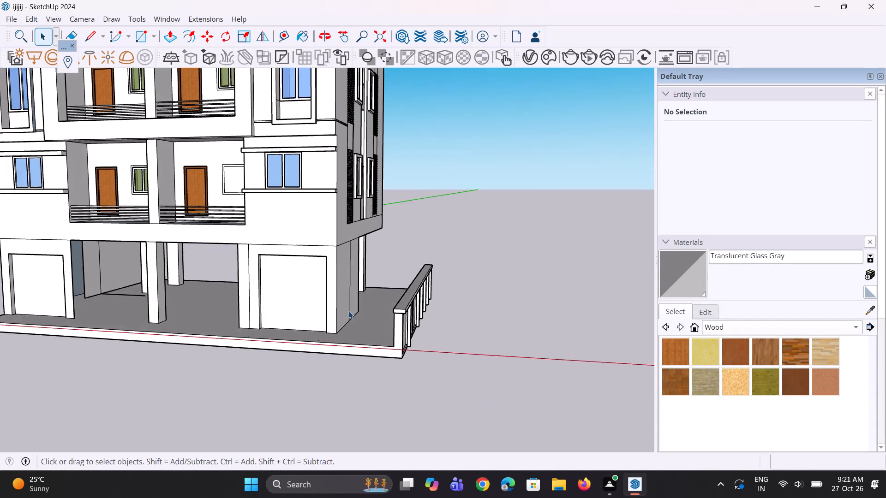
{"action": "scroll", "coordinate": [348, 311], "scroll_direction": "down", "scroll_amount": 5}
{"action": "middle_click_drag", "start_coordinate": [336, 337], "coordinate": [520, 322]}
{"action": "scroll", "coordinate": [413, 312], "scroll_direction": "up", "scroll_amount": 7}
{"action": "middle_click_drag", "start_coordinate": [384, 296], "coordinate": [490, 309]}
{"action": "scroll", "coordinate": [408, 320], "scroll_direction": "up", "scroll_amount": 3}
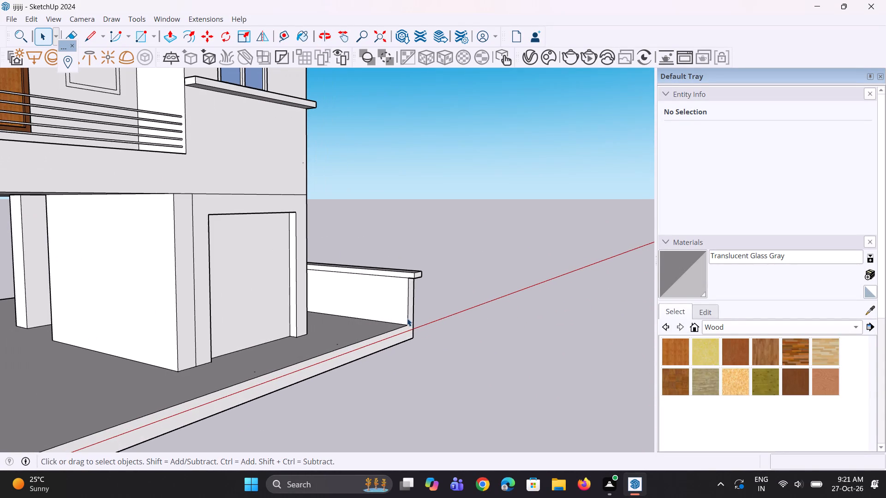
{"action": "left_click", "coordinate": [407, 316]}
{"action": "scroll", "coordinate": [396, 296], "scroll_direction": "up", "scroll_amount": 6}
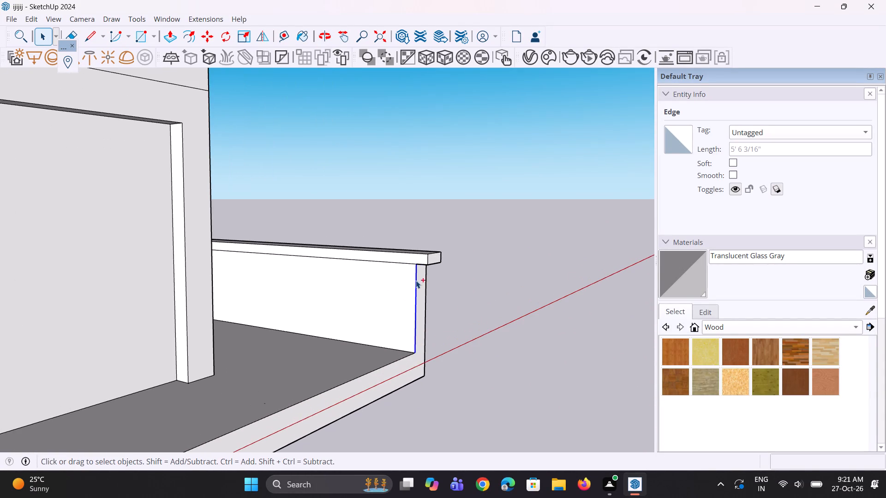
{"action": "scroll", "coordinate": [416, 279], "scroll_direction": "up", "scroll_amount": 1, "text": "ctrl"}
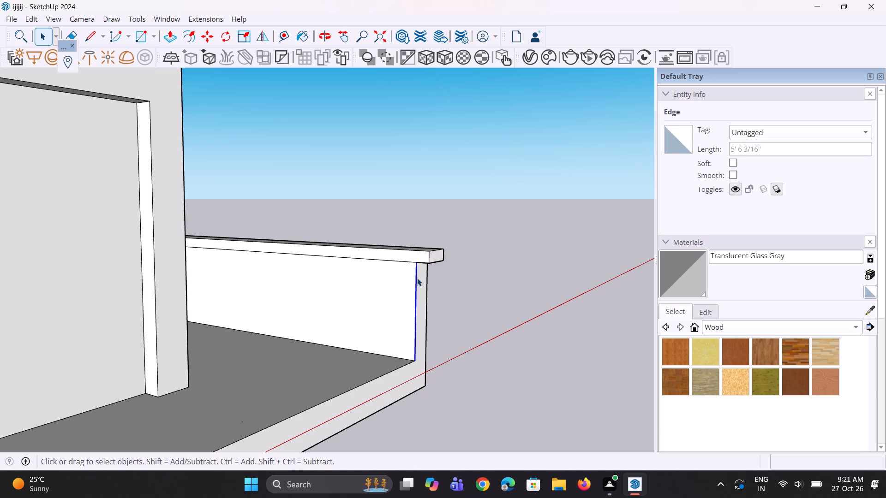
{"action": "key", "text": "m"}
{"action": "scroll", "coordinate": [413, 302], "scroll_direction": "up", "scroll_amount": 3}
{"action": "left_click", "coordinate": [414, 381]}
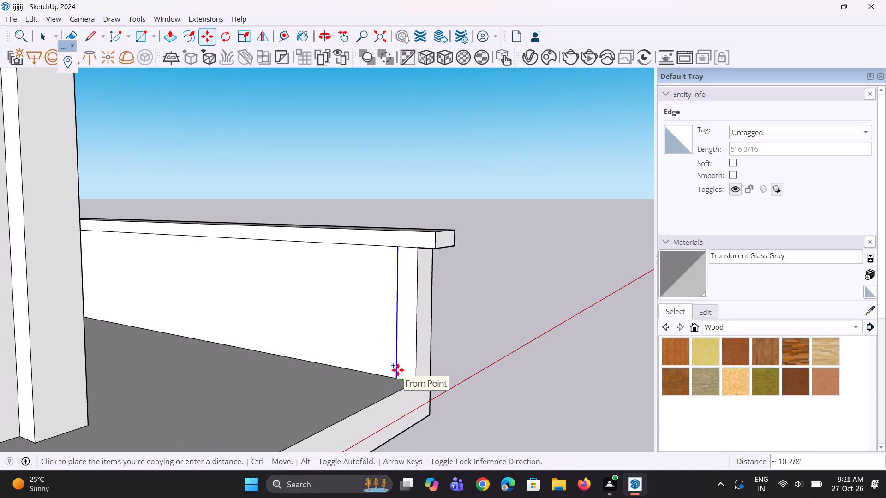
{"action": "key", "text": "Escape"}
{"action": "key", "text": "space"}
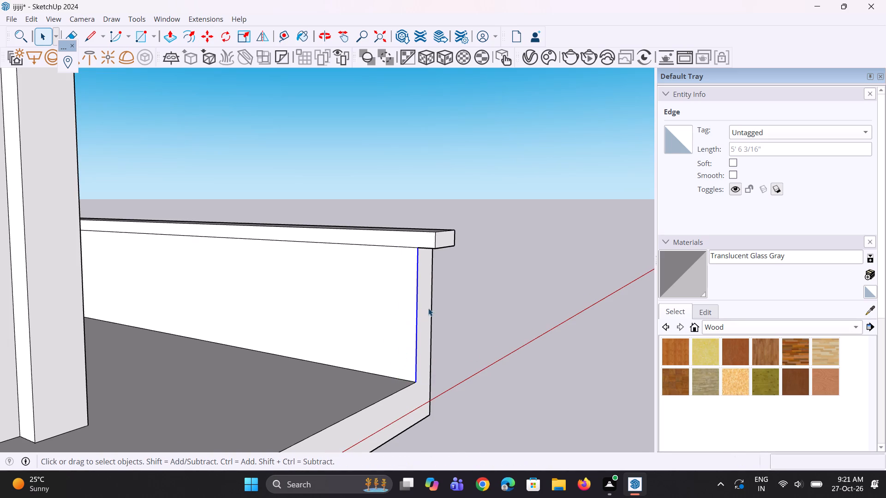
{"action": "scroll", "coordinate": [440, 279], "scroll_direction": "up", "scroll_amount": 2}
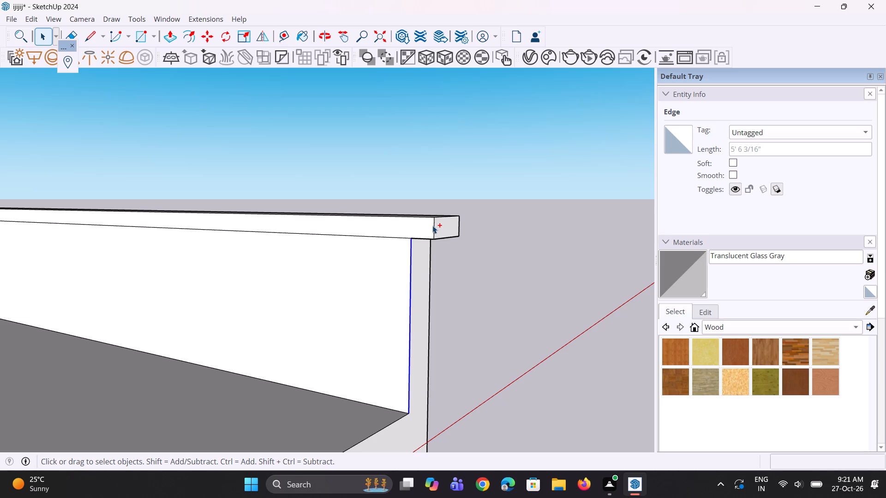
{"action": "left_click", "coordinate": [435, 227], "text": "ctrl"}
{"action": "scroll", "coordinate": [434, 219], "scroll_direction": "up", "scroll_amount": 1}
{"action": "key", "text": "m"}
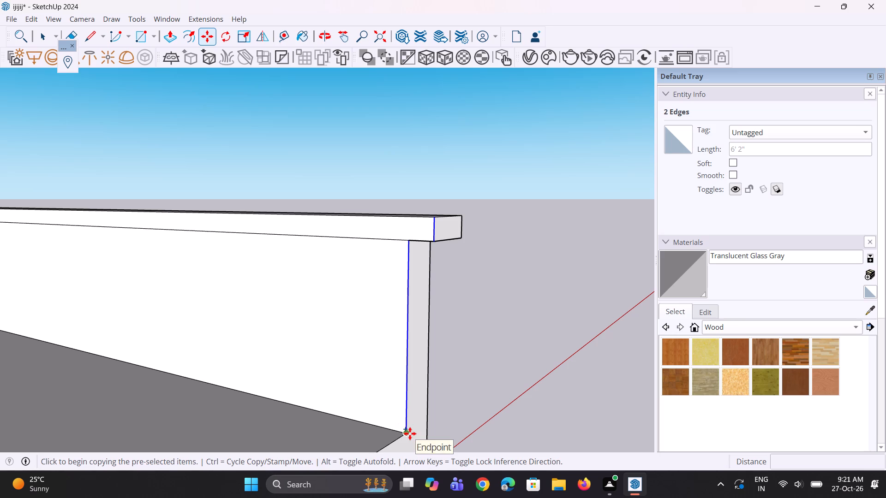
{"action": "left_click", "coordinate": [410, 433]}
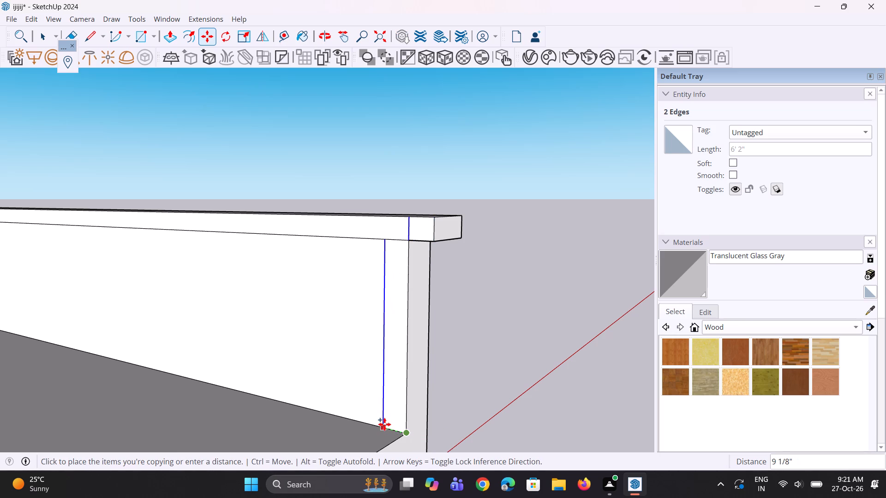
{"action": "left_click", "coordinate": [384, 424]}
{"action": "scroll", "coordinate": [379, 401], "scroll_direction": "down", "scroll_amount": 3}
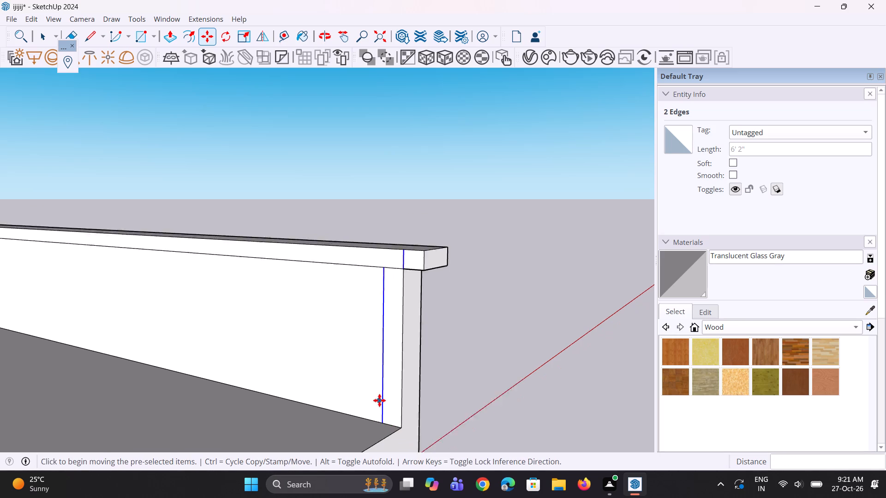
{"action": "scroll", "coordinate": [379, 400], "scroll_direction": "down", "scroll_amount": 9}
{"action": "middle_click_drag", "start_coordinate": [367, 385], "coordinate": [402, 378]}
{"action": "key", "text": "space"}
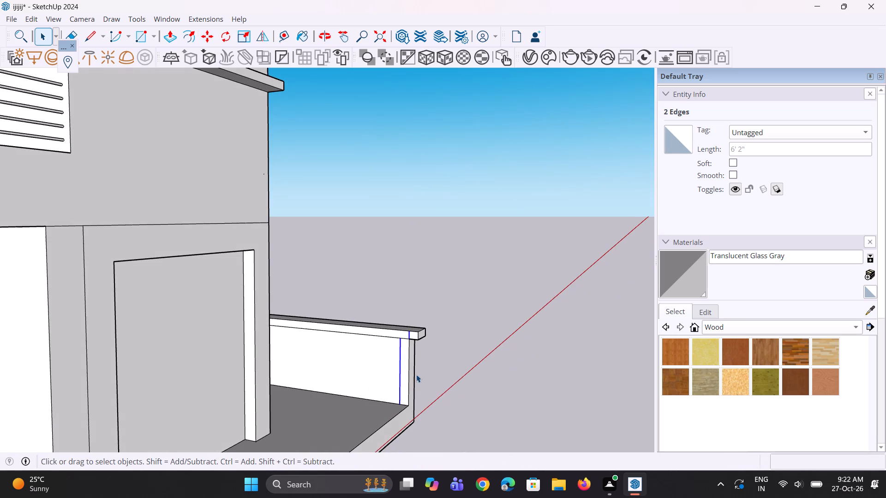
Push/Pull the narrow strip on the wall's inner face 77' 8 15/16" along the base's front edge to its far end.
{"action": "scroll", "coordinate": [416, 374], "scroll_direction": "up", "scroll_amount": 1}
{"action": "scroll", "coordinate": [416, 374], "scroll_direction": "down", "scroll_amount": 2}
{"action": "key", "text": "p"}
{"action": "left_click", "coordinate": [402, 374]}
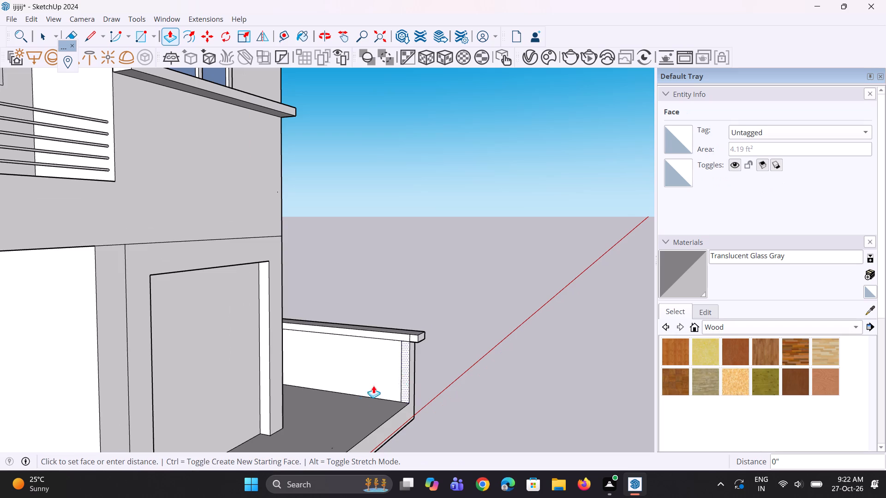
{"action": "scroll", "coordinate": [362, 392], "scroll_direction": "down", "scroll_amount": 15}
{"action": "scroll", "coordinate": [362, 392], "scroll_direction": "down", "scroll_amount": 6}
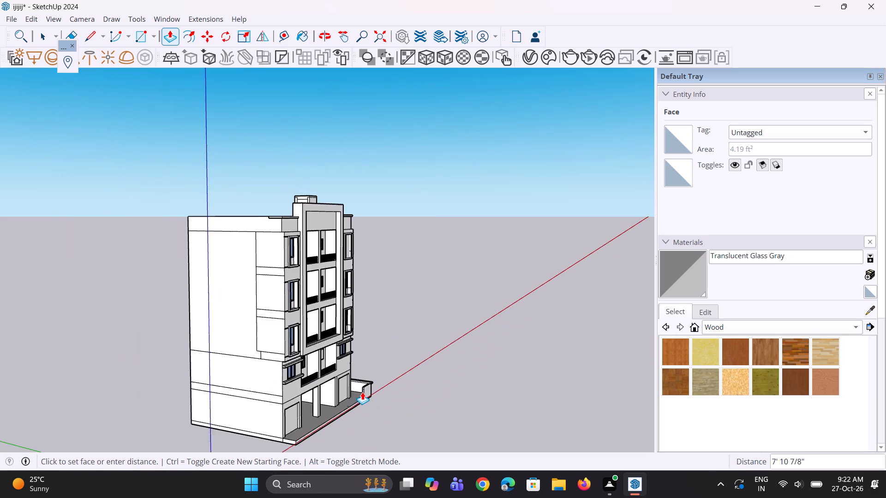
{"action": "scroll", "coordinate": [362, 392], "scroll_direction": "down", "scroll_amount": 2}
{"action": "left_click", "coordinate": [317, 431]}
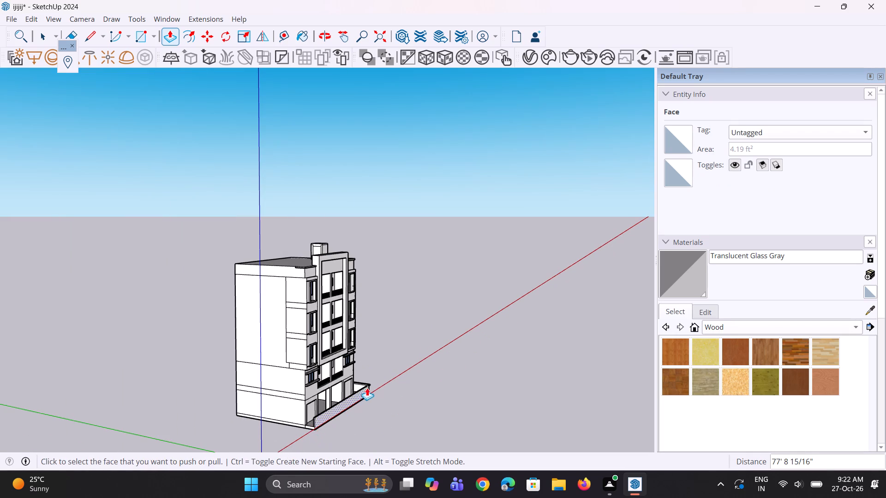
Repeat the same extrusion on the matching strip of the cap to run it along the new front wall.
{"action": "scroll", "coordinate": [368, 384], "scroll_direction": "up", "scroll_amount": 20}
{"action": "scroll", "coordinate": [368, 384], "scroll_direction": "up", "scroll_amount": 5}
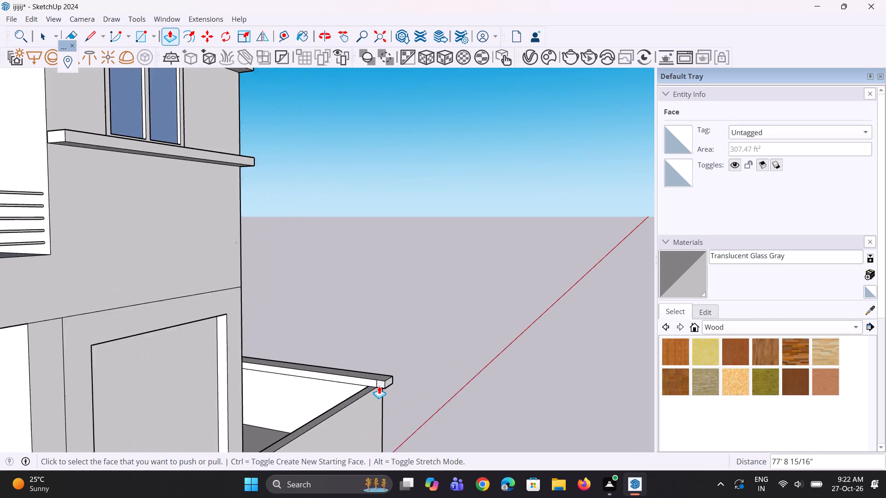
{"action": "scroll", "coordinate": [379, 386], "scroll_direction": "up", "scroll_amount": 4}
{"action": "double_click", "coordinate": [379, 386]}
{"action": "scroll", "coordinate": [379, 386], "scroll_direction": "down", "scroll_amount": 12}
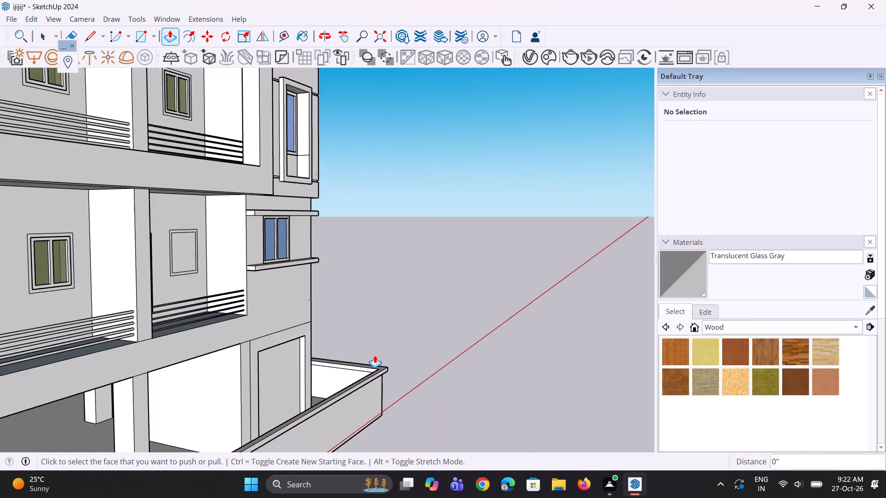
Extend the inner side face of the front wall's cap 9 1/8" toward the building.
{"action": "scroll", "coordinate": [375, 355], "scroll_direction": "down", "scroll_amount": 14}
{"action": "scroll", "coordinate": [280, 385], "scroll_direction": "up", "scroll_amount": 11}
{"action": "middle_click_drag", "start_coordinate": [268, 432], "coordinate": [338, 418]}
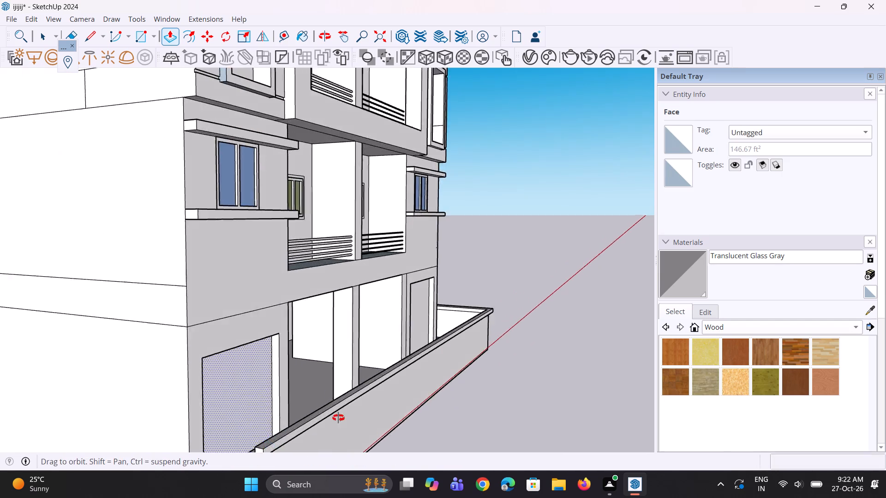
{"action": "middle_click_drag", "start_coordinate": [338, 418], "coordinate": [355, 405]}
{"action": "scroll", "coordinate": [427, 414], "scroll_direction": "up", "scroll_amount": 3}
{"action": "scroll", "coordinate": [475, 401], "scroll_direction": "up", "scroll_amount": 3}
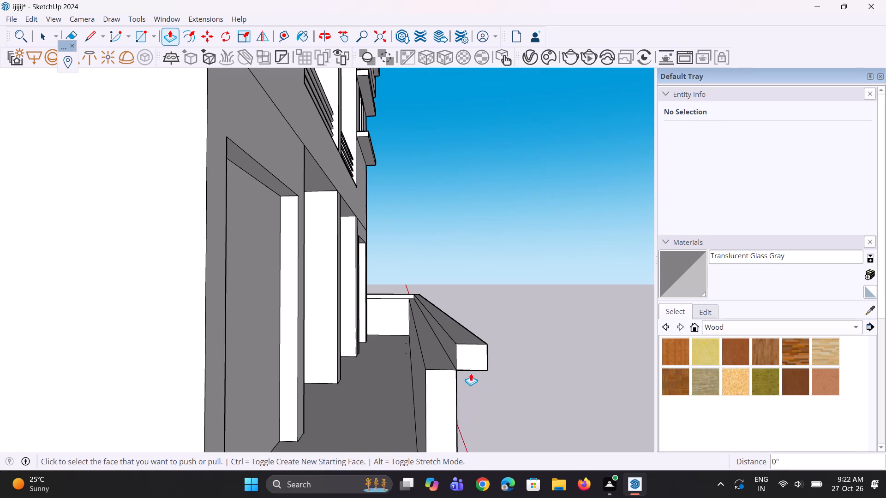
{"action": "scroll", "coordinate": [455, 363], "scroll_direction": "up", "scroll_amount": 2}
{"action": "middle_click_drag", "start_coordinate": [456, 363], "coordinate": [395, 352]}
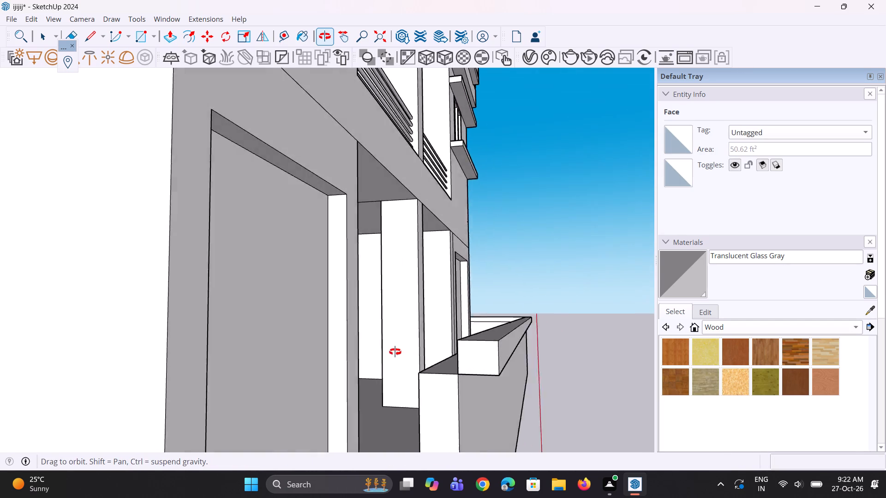
{"action": "middle_click_drag", "start_coordinate": [395, 352], "coordinate": [375, 350]}
{"action": "scroll", "coordinate": [326, 349], "scroll_direction": "down", "scroll_amount": 4}
{"action": "middle_click_drag", "start_coordinate": [366, 355], "coordinate": [421, 367]}
{"action": "scroll", "coordinate": [403, 357], "scroll_direction": "down", "scroll_amount": 2}
{"action": "scroll", "coordinate": [492, 391], "scroll_direction": "up", "scroll_amount": 4}
{"action": "scroll", "coordinate": [477, 377], "scroll_direction": "down", "scroll_amount": 2}
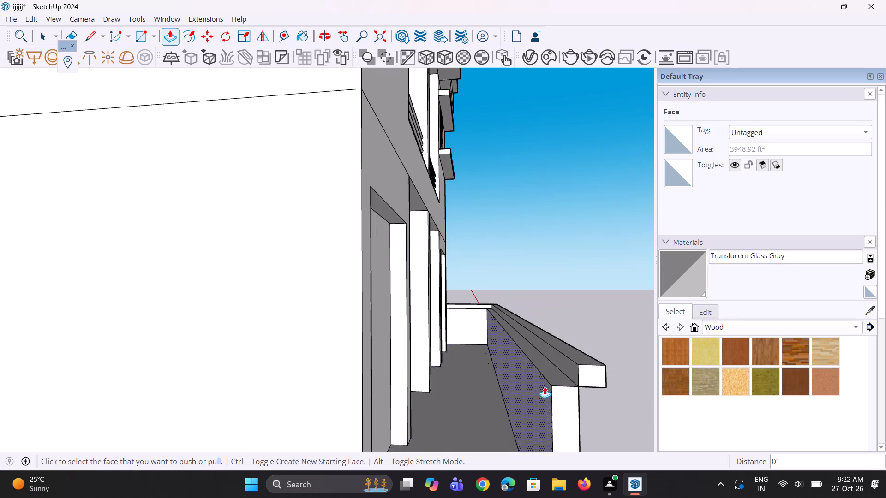
{"action": "left_click", "coordinate": [577, 369]}
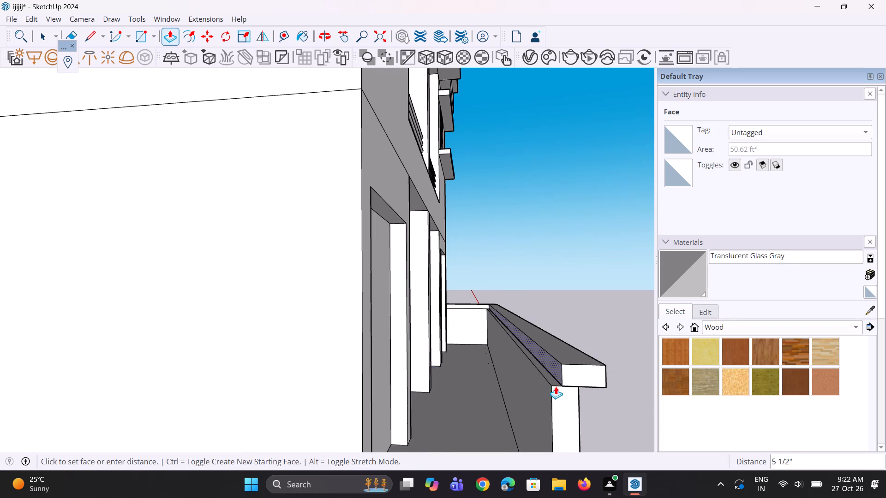
{"action": "left_click", "coordinate": [553, 395]}
Thicken the front wall 6 9/16" toward the building, and repeat that extension on the cap's inner side face.
{"action": "scroll", "coordinate": [484, 392], "scroll_direction": "down", "scroll_amount": 5}
{"action": "middle_click_drag", "start_coordinate": [539, 384], "coordinate": [406, 403]}
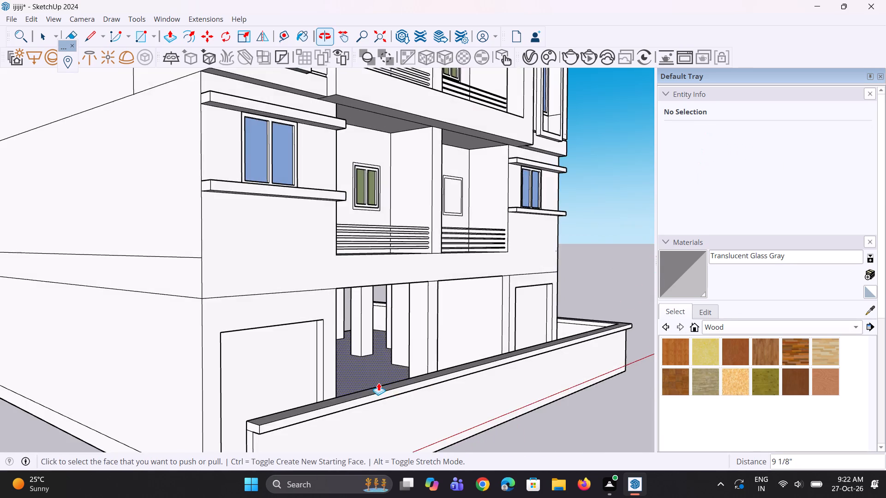
{"action": "scroll", "coordinate": [377, 382], "scroll_direction": "down", "scroll_amount": 10}
{"action": "middle_click_drag", "start_coordinate": [352, 404], "coordinate": [491, 399]}
{"action": "scroll", "coordinate": [405, 399], "scroll_direction": "up", "scroll_amount": 14}
{"action": "middle_click_drag", "start_coordinate": [410, 409], "coordinate": [461, 409]}
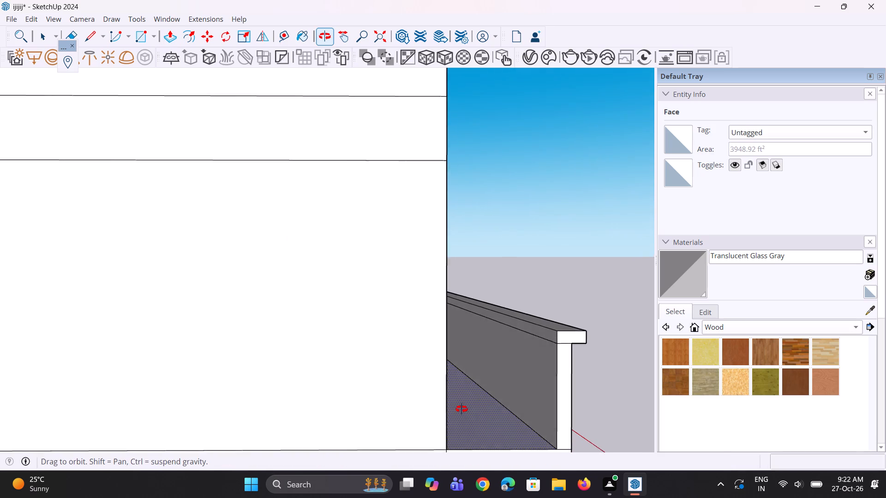
{"action": "middle_click_drag", "start_coordinate": [461, 409], "coordinate": [460, 409]}
{"action": "left_click", "coordinate": [529, 386]}
{"action": "left_click", "coordinate": [520, 395]}
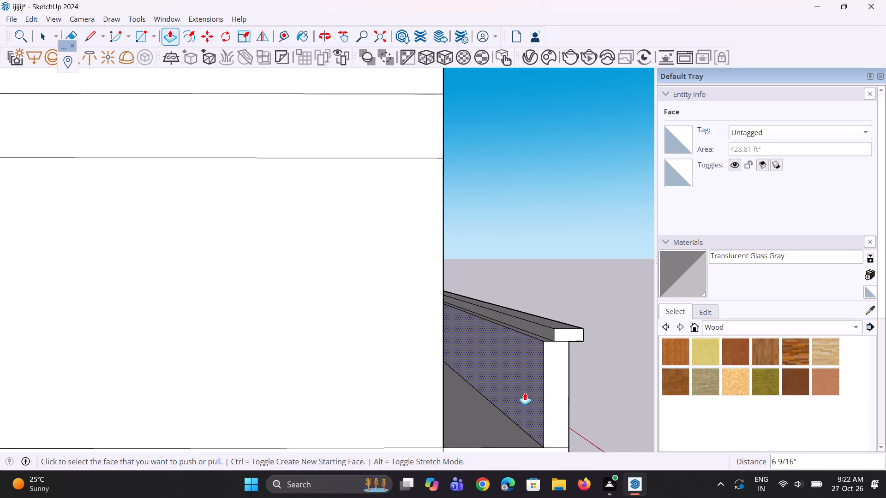
{"action": "double_click", "coordinate": [547, 333]}
Erase the vertical seam line on the base's side face, below the building corner near the front wall's end.
{"action": "middle_click_drag", "start_coordinate": [537, 370], "coordinate": [472, 382]}
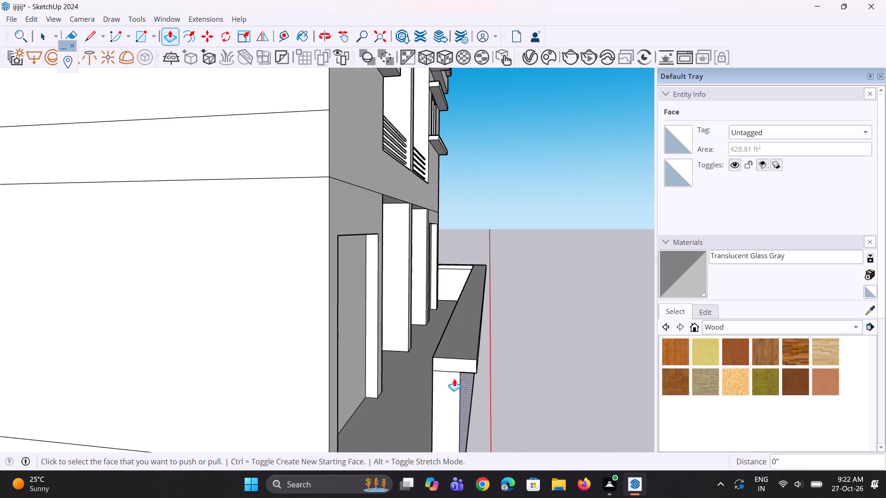
{"action": "scroll", "coordinate": [442, 376], "scroll_direction": "down", "scroll_amount": 8}
{"action": "middle_click_drag", "start_coordinate": [489, 377], "coordinate": [425, 382]}
{"action": "scroll", "coordinate": [371, 399], "scroll_direction": "down", "scroll_amount": 1}
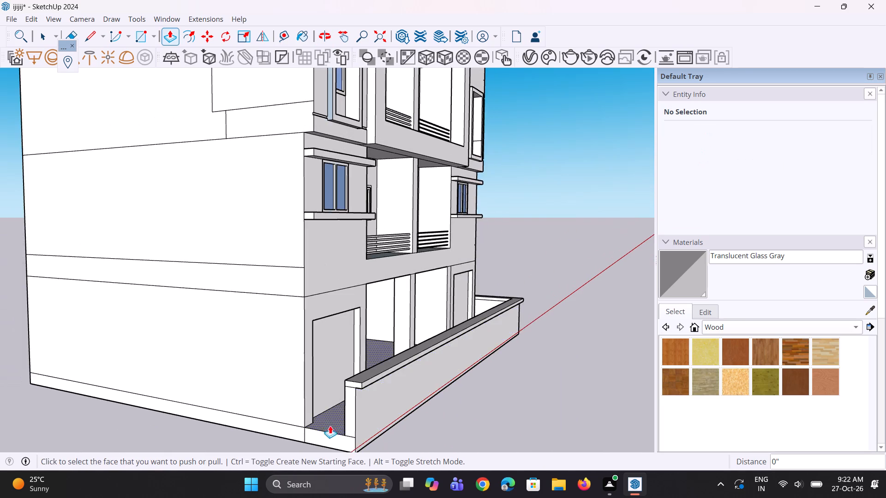
{"action": "scroll", "coordinate": [322, 421], "scroll_direction": "down", "scroll_amount": 4}
{"action": "scroll", "coordinate": [314, 437], "scroll_direction": "up", "scroll_amount": 12}
{"action": "key", "text": "e"}
{"action": "scroll", "coordinate": [314, 434], "scroll_direction": "up", "scroll_amount": 2}
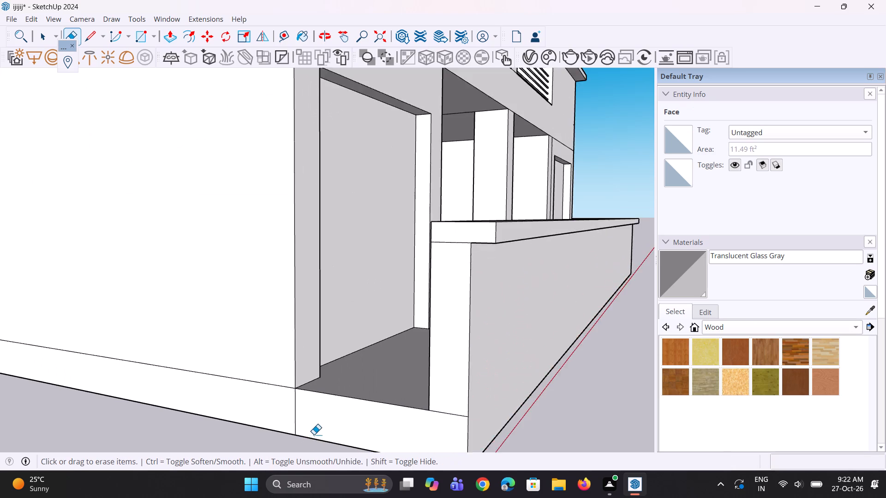
{"action": "scroll", "coordinate": [314, 434], "scroll_direction": "up", "scroll_amount": 4}
{"action": "left_click_drag", "start_coordinate": [294, 406], "coordinate": [285, 402]}
{"action": "scroll", "coordinate": [281, 398], "scroll_direction": "down", "scroll_amount": 5}
{"action": "middle_click_drag", "start_coordinate": [366, 394], "coordinate": [338, 406]}
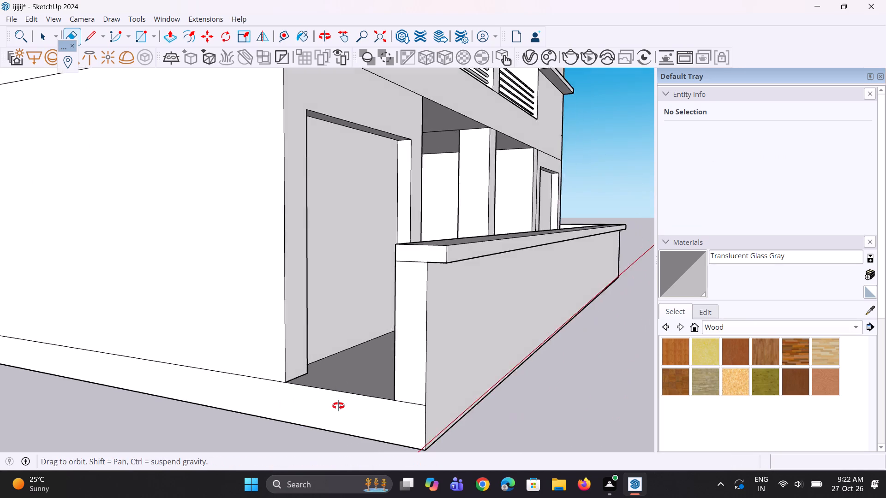
{"action": "middle_click_drag", "start_coordinate": [338, 406], "coordinate": [252, 435]}
{"action": "scroll", "coordinate": [230, 416], "scroll_direction": "down", "scroll_amount": 5}
{"action": "middle_click_drag", "start_coordinate": [262, 413], "coordinate": [264, 401]}
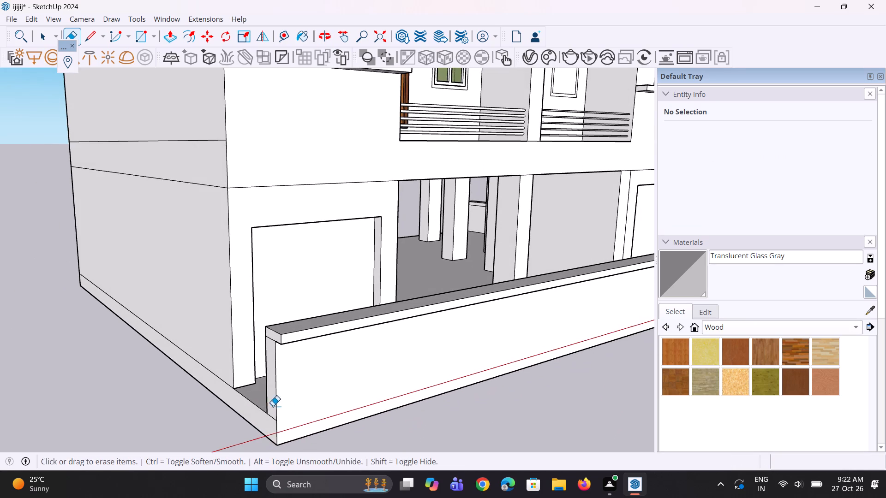
{"action": "scroll", "coordinate": [271, 407], "scroll_direction": "down", "scroll_amount": 5}
{"action": "key", "text": "space"}
{"action": "key", "text": "space"}
Examine the new front boundary wall against the building's front facade and ground-floor openings from several distances.
{"action": "scroll", "coordinate": [263, 423], "scroll_direction": "down", "scroll_amount": 8}
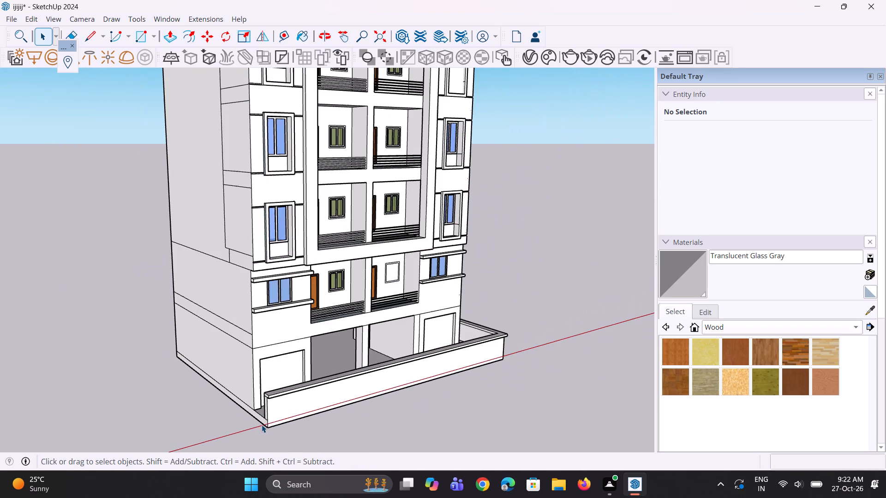
{"action": "middle_click_drag", "start_coordinate": [419, 408], "coordinate": [289, 399]}
{"action": "scroll", "coordinate": [409, 379], "scroll_direction": "up", "scroll_amount": 2}
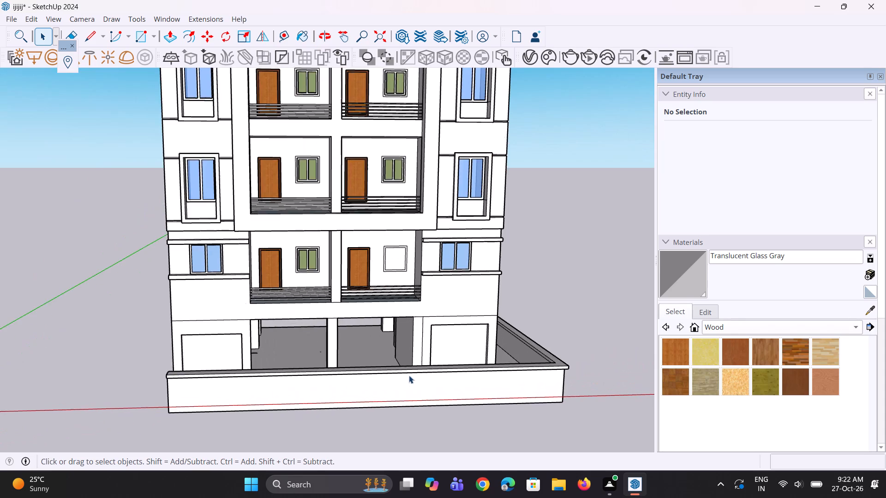
{"action": "middle_click_drag", "start_coordinate": [409, 375], "coordinate": [395, 344]}
{"action": "scroll", "coordinate": [409, 375], "scroll_direction": "up", "scroll_amount": 1}
{"action": "scroll", "coordinate": [343, 370], "scroll_direction": "down", "scroll_amount": 4}
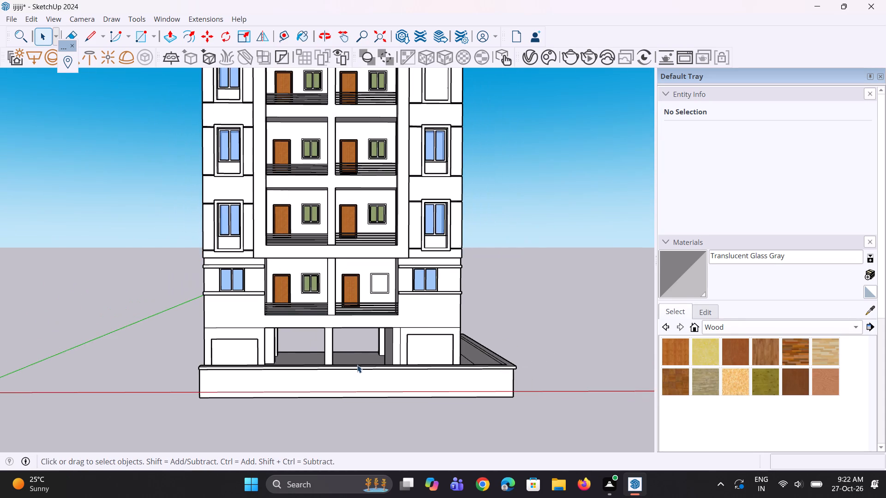
{"action": "scroll", "coordinate": [344, 374], "scroll_direction": "down", "scroll_amount": 6}
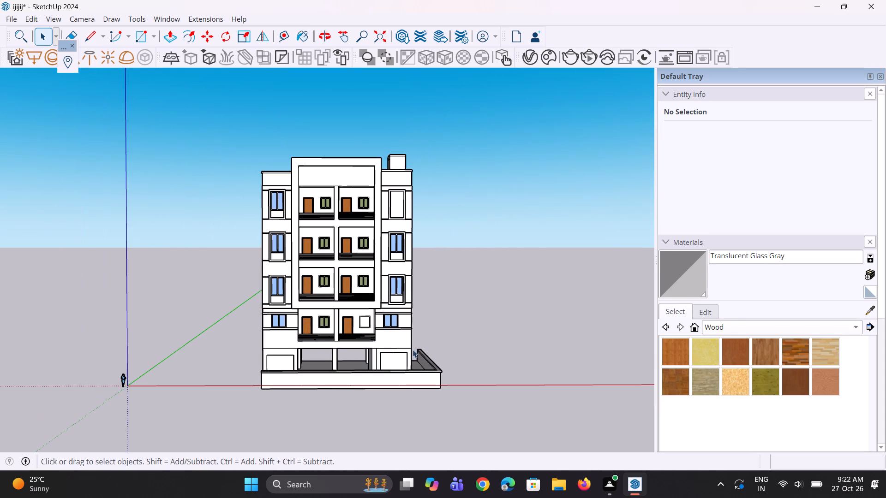
{"action": "scroll", "coordinate": [433, 334], "scroll_direction": "up", "scroll_amount": 5}
{"action": "scroll", "coordinate": [397, 346], "scroll_direction": "up", "scroll_amount": 2}
{"action": "middle_click_drag", "start_coordinate": [394, 349], "coordinate": [394, 367]}
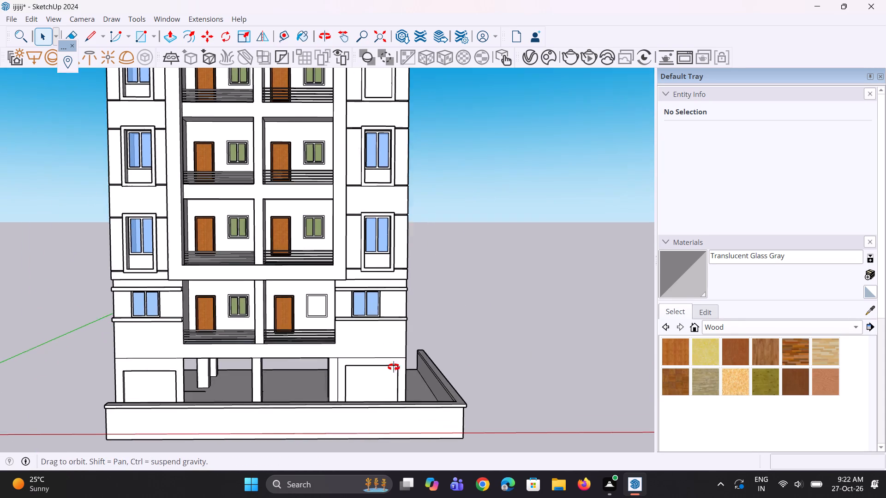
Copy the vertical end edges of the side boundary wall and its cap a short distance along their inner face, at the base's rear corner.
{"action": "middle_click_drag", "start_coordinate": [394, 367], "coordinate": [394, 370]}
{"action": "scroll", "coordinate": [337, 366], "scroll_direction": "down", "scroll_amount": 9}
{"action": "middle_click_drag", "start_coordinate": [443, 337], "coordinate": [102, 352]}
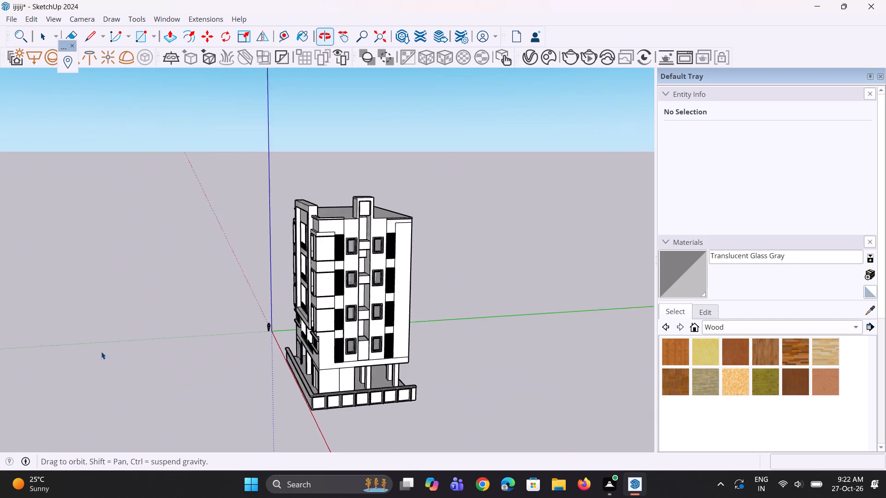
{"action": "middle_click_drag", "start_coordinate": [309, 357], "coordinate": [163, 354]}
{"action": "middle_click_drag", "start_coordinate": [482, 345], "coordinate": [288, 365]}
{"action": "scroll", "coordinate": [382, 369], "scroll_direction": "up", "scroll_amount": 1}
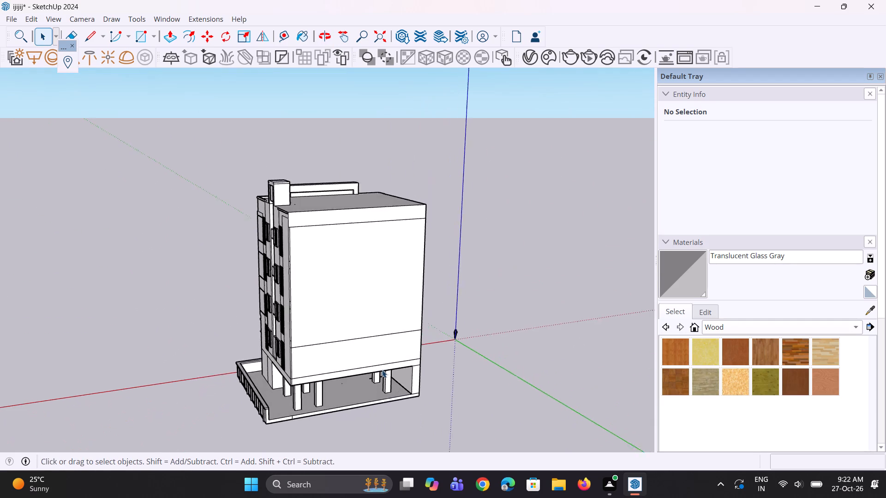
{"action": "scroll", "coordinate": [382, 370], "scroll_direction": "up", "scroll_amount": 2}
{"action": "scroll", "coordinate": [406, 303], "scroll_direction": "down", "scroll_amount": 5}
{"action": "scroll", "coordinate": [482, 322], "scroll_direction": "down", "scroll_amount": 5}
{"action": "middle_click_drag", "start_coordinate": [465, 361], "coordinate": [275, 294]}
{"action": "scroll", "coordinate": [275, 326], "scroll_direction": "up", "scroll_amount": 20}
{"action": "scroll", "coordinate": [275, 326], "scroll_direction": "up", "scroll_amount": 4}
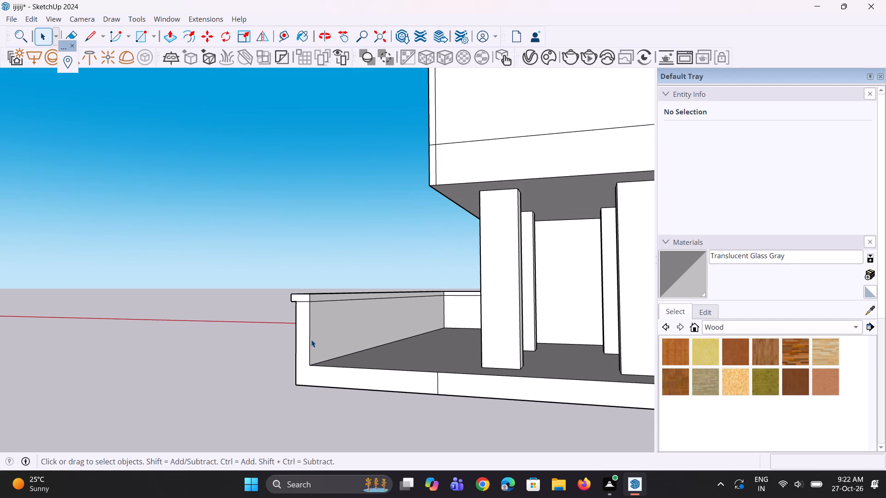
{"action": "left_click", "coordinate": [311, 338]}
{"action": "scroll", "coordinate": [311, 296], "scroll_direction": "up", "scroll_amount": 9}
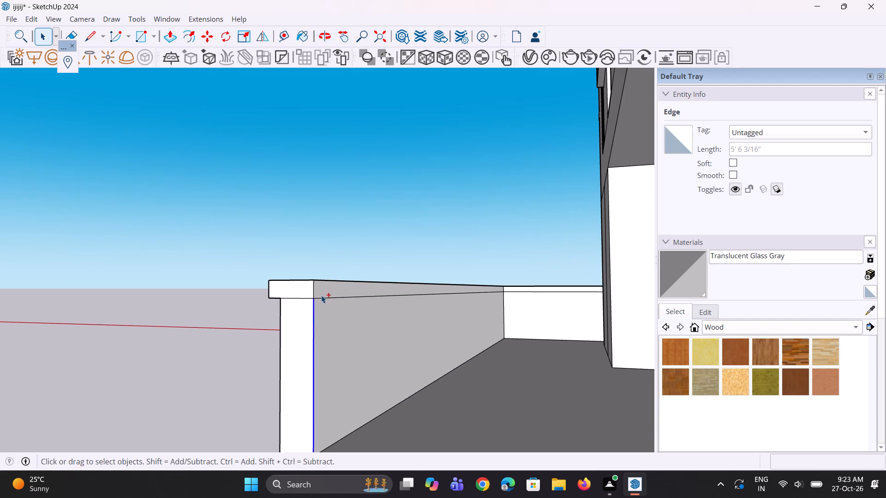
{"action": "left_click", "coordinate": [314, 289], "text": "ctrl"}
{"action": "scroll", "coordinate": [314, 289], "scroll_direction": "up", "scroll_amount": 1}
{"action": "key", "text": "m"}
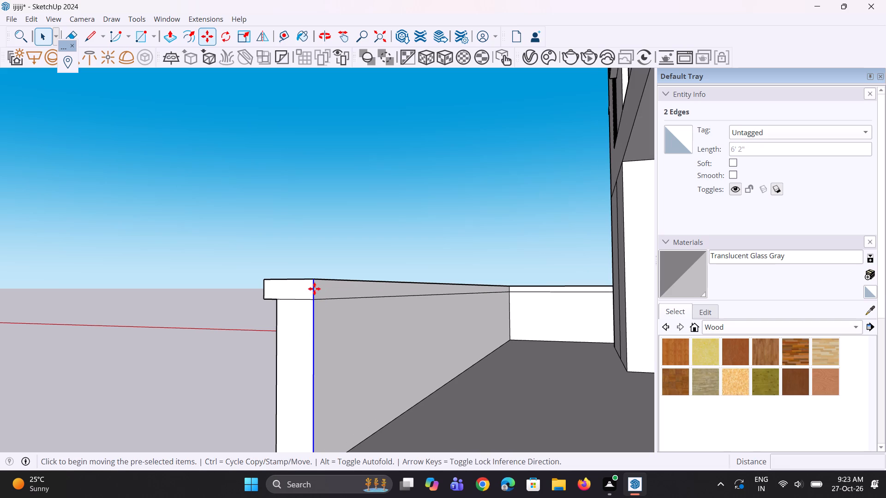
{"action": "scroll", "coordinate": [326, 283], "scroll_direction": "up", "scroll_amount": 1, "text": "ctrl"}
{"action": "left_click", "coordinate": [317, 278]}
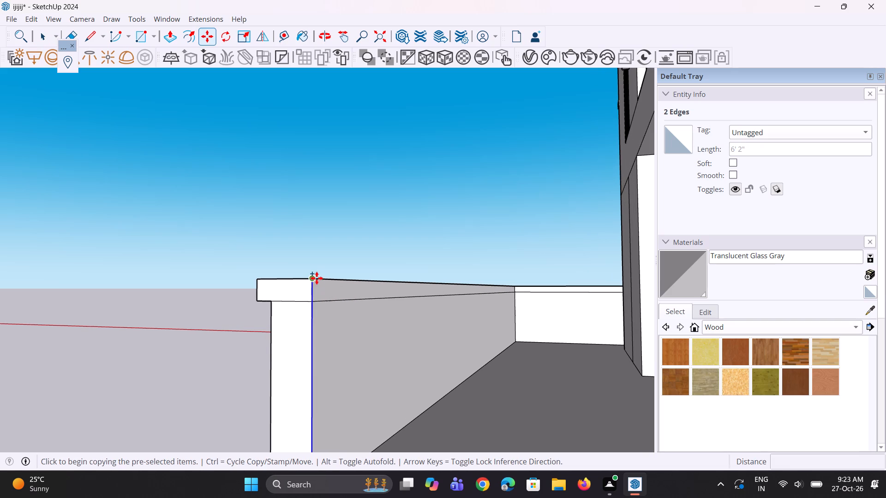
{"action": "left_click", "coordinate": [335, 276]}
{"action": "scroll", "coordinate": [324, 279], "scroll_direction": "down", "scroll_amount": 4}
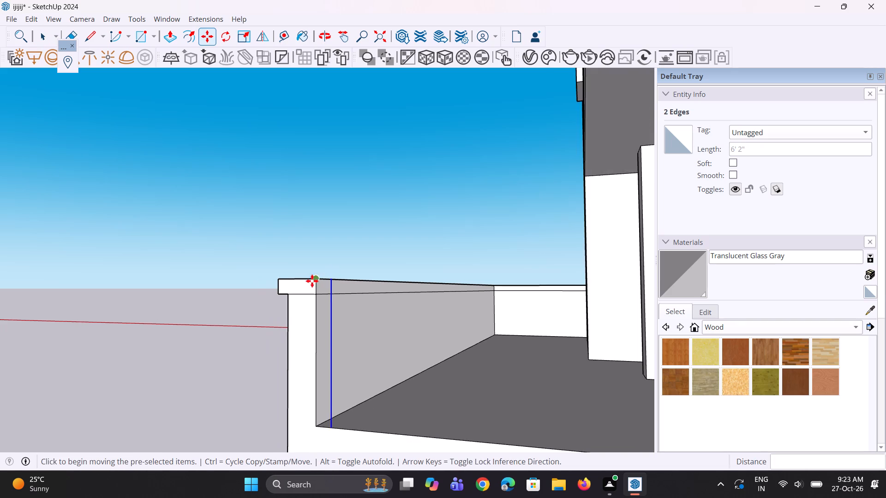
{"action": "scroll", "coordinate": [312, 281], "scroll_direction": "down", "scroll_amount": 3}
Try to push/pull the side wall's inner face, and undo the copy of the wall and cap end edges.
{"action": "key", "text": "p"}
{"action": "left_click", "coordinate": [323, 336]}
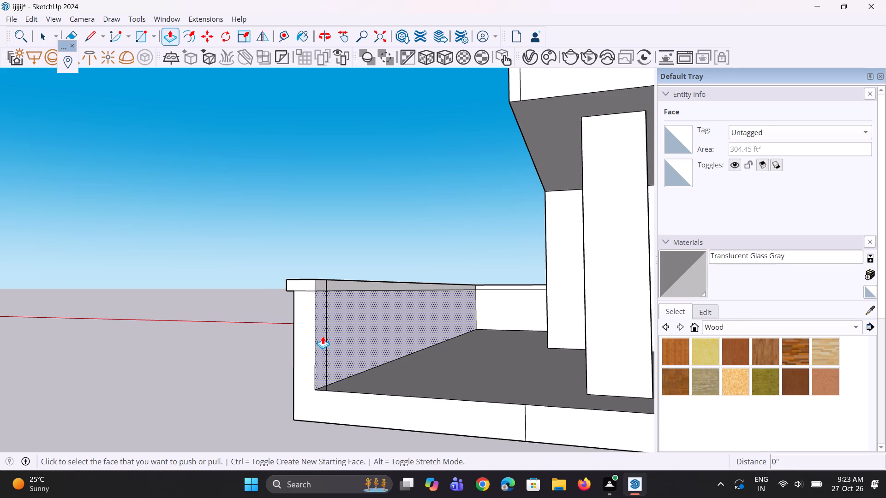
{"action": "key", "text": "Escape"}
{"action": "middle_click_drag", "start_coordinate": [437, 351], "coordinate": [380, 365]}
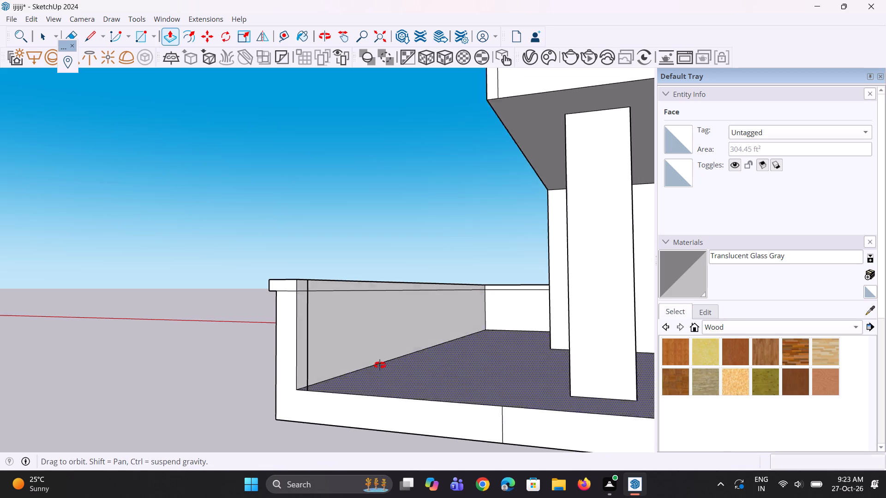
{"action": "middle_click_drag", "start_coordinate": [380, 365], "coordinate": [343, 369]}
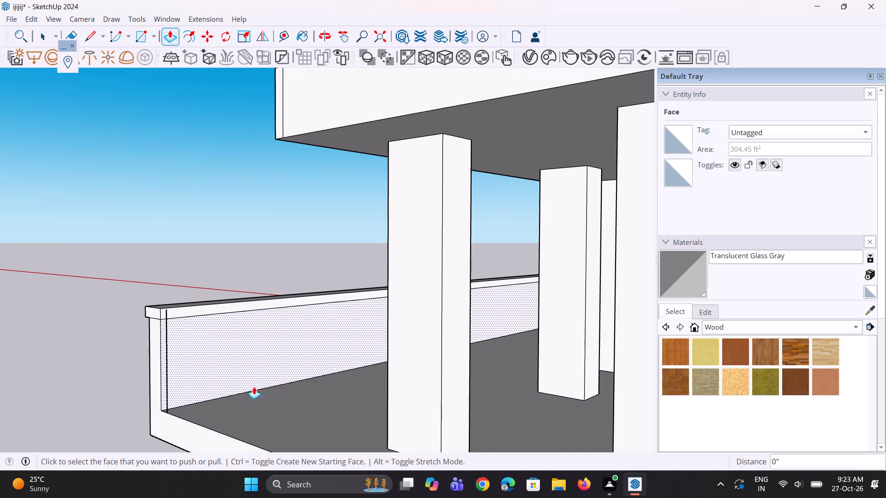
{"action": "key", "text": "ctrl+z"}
Erase the vertical seam line on the base's rear face, near the end of the side boundary wall.
{"action": "scroll", "coordinate": [222, 366], "scroll_direction": "up", "scroll_amount": 3}
{"action": "scroll", "coordinate": [464, 187], "scroll_direction": "down", "scroll_amount": 6}
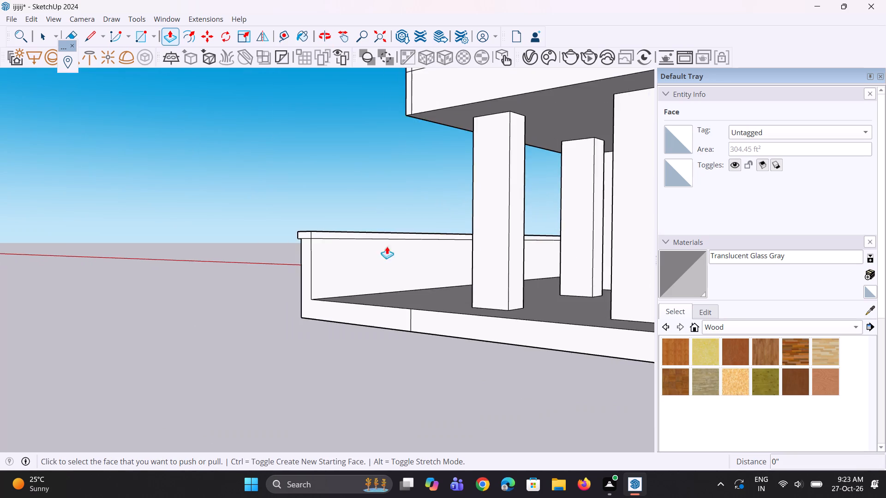
{"action": "scroll", "coordinate": [387, 246], "scroll_direction": "down", "scroll_amount": 2}
{"action": "key", "text": "space"}
{"action": "scroll", "coordinate": [383, 242], "scroll_direction": "up", "scroll_amount": 4}
{"action": "key", "text": "space"}
{"action": "key", "text": "space"}
{"action": "scroll", "coordinate": [325, 256], "scroll_direction": "up", "scroll_amount": 3}
{"action": "scroll", "coordinate": [352, 308], "scroll_direction": "down", "scroll_amount": 2}
{"action": "scroll", "coordinate": [420, 379], "scroll_direction": "up", "scroll_amount": 3}
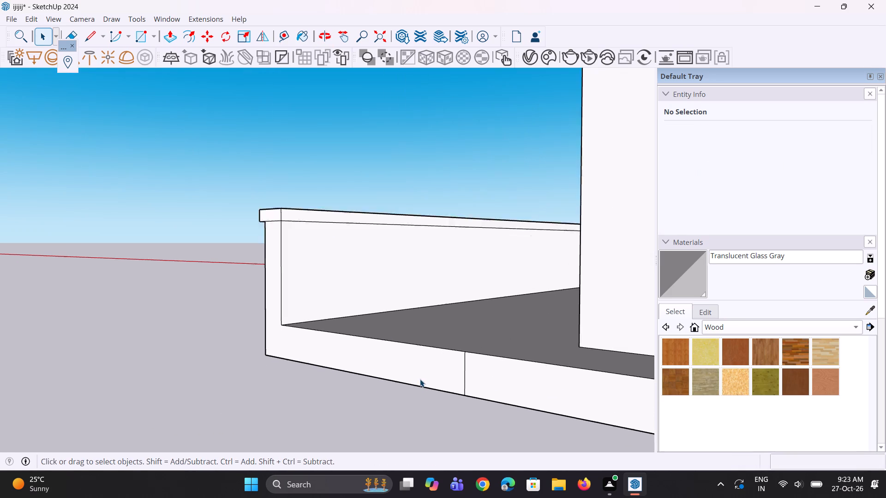
{"action": "key", "text": "e"}
{"action": "left_click_drag", "start_coordinate": [457, 374], "coordinate": [474, 382]}
{"action": "key", "text": "space"}
{"action": "key", "text": "space"}
Copy the side wall's and cap's vertical end edges along the inner face to mark the rear wall's thickness.
{"action": "scroll", "coordinate": [316, 279], "scroll_direction": "up", "scroll_amount": 1}
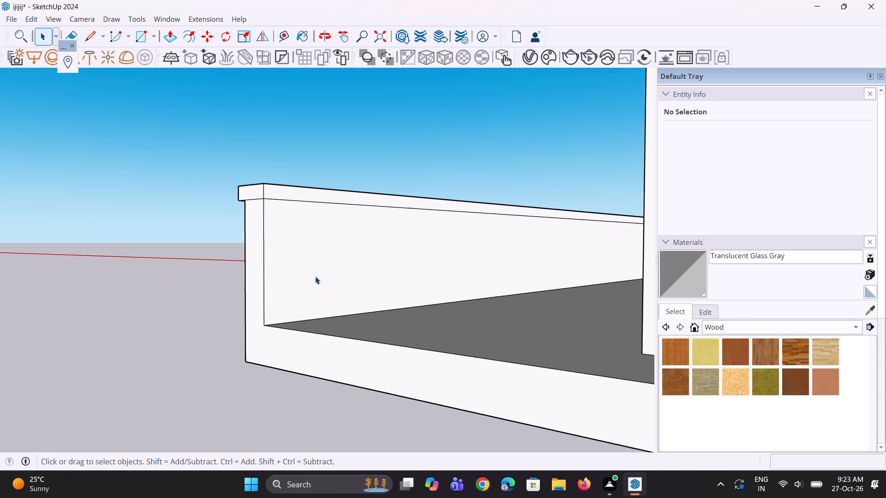
{"action": "left_click", "coordinate": [264, 218]}
{"action": "scroll", "coordinate": [262, 203], "scroll_direction": "up", "scroll_amount": 3, "text": "ctrl"}
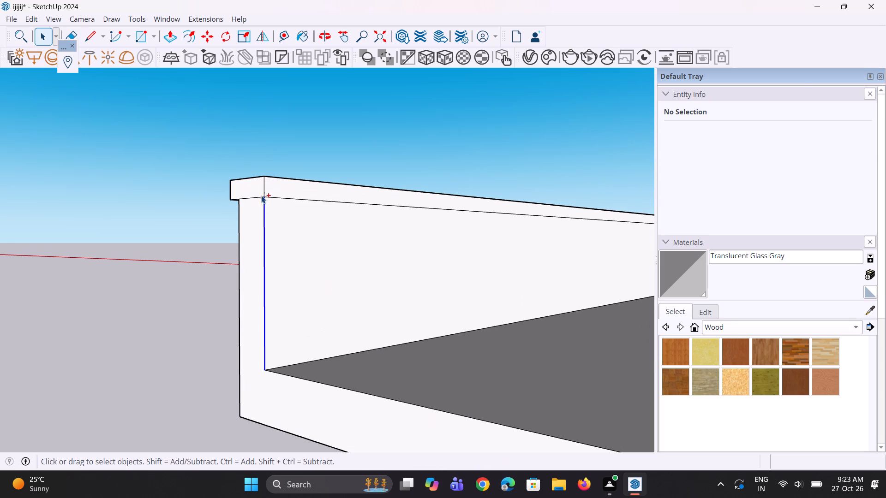
{"action": "left_click", "coordinate": [263, 184], "text": "ctrl"}
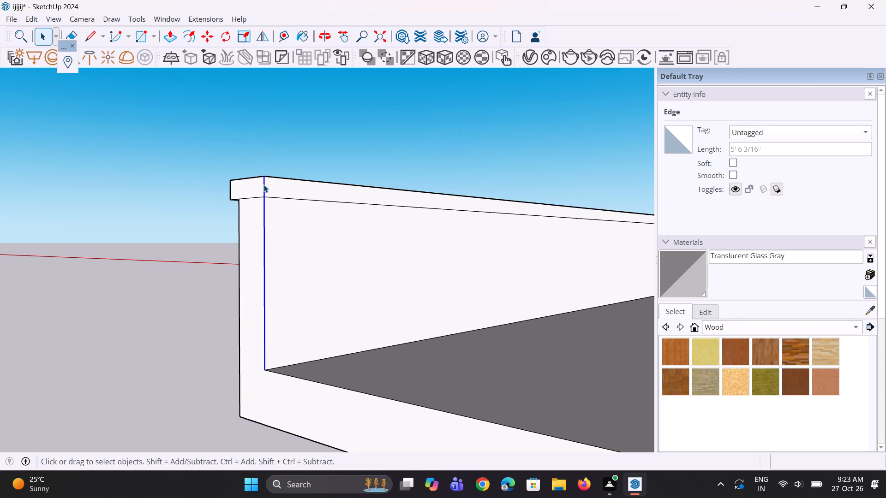
{"action": "key", "text": "m"}
{"action": "scroll", "coordinate": [303, 225], "scroll_direction": "down", "scroll_amount": 4}
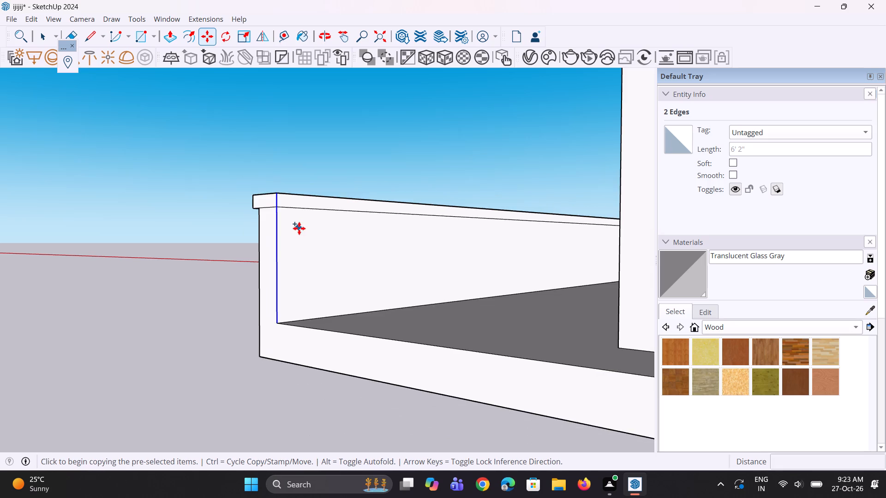
{"action": "middle_click_drag", "start_coordinate": [293, 230], "coordinate": [226, 260]}
{"action": "scroll", "coordinate": [223, 228], "scroll_direction": "up", "scroll_amount": 2}
{"action": "left_click", "coordinate": [204, 228]}
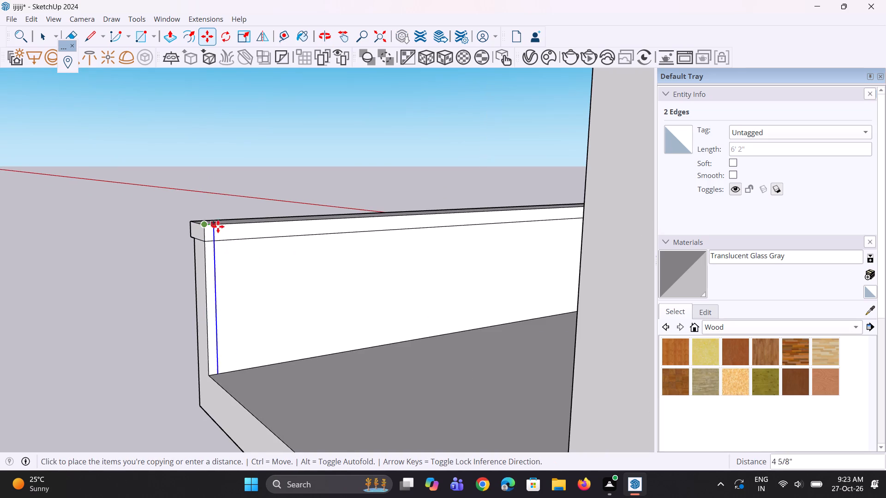
{"action": "left_click", "coordinate": [229, 223]}
Extrude the marked wall strip about 73' 5 13/16" along the base's rear edge to the building's corner, and repeat it on the cap strip.
{"action": "key", "text": "p"}
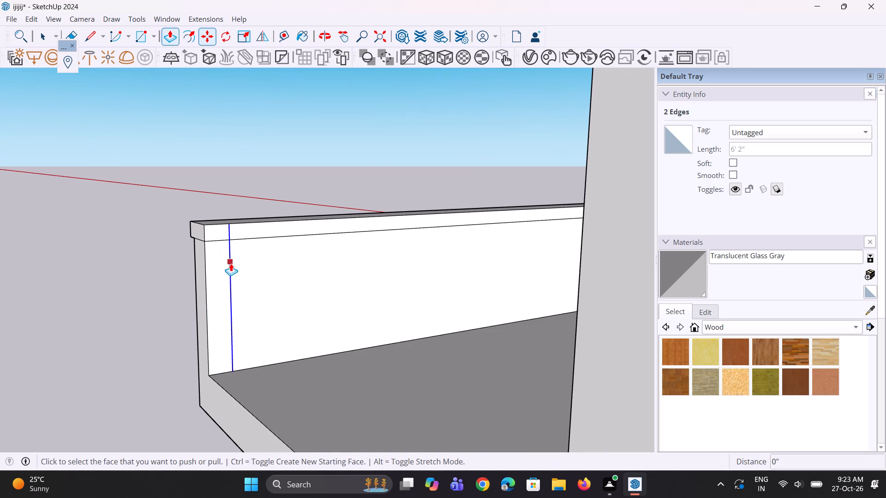
{"action": "left_click", "coordinate": [226, 281]}
{"action": "scroll", "coordinate": [241, 287], "scroll_direction": "down", "scroll_amount": 14}
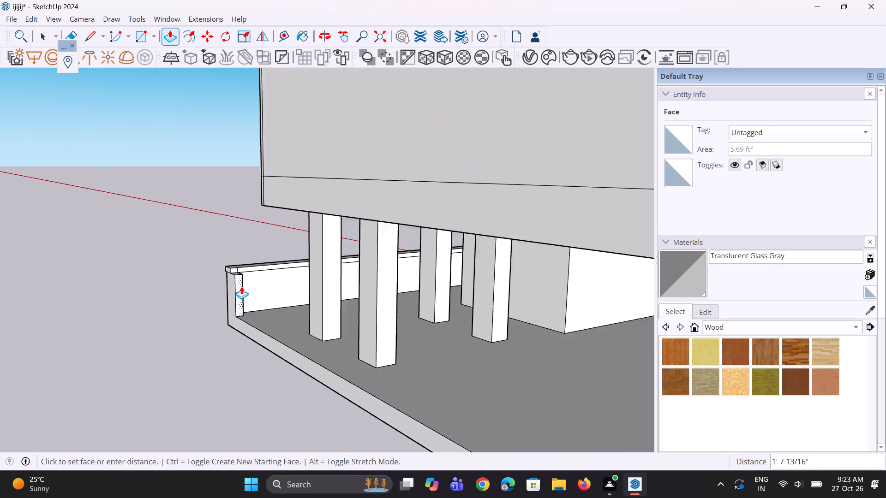
{"action": "scroll", "coordinate": [241, 286], "scroll_direction": "down", "scroll_amount": 6}
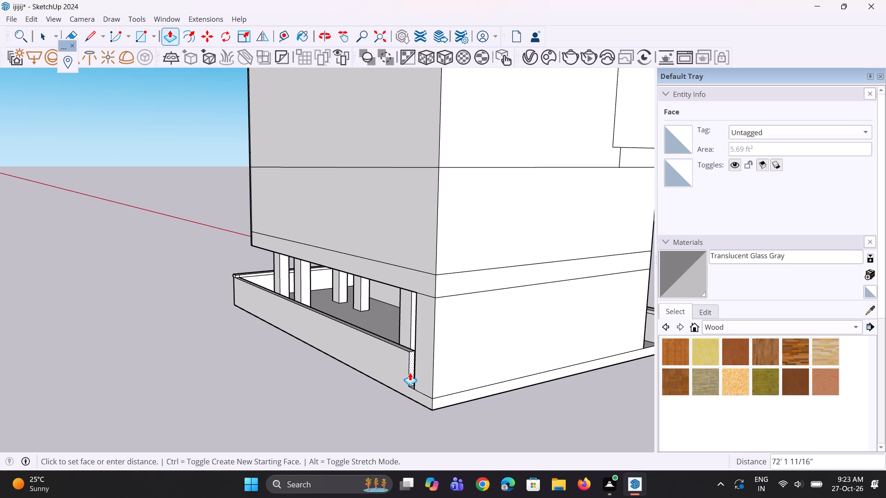
{"action": "left_click", "coordinate": [413, 373]}
{"action": "scroll", "coordinate": [268, 260], "scroll_direction": "up", "scroll_amount": 4}
{"action": "scroll", "coordinate": [236, 286], "scroll_direction": "up", "scroll_amount": 3}
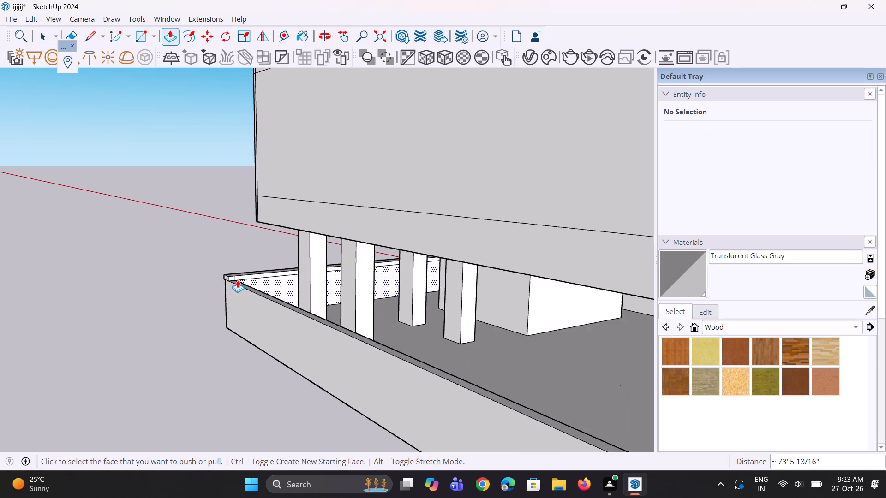
{"action": "scroll", "coordinate": [238, 280], "scroll_direction": "up", "scroll_amount": 3}
{"action": "double_click", "coordinate": [231, 278]}
{"action": "scroll", "coordinate": [205, 290], "scroll_direction": "down", "scroll_amount": 5}
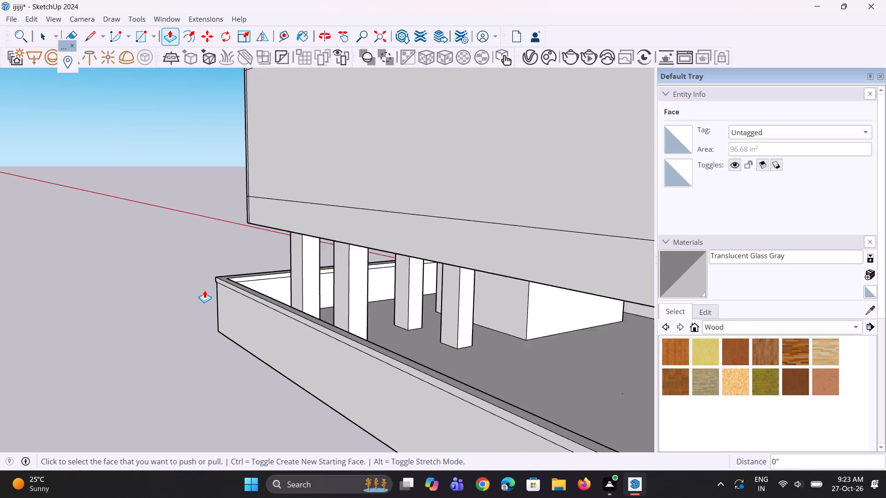
{"action": "middle_click_drag", "start_coordinate": [204, 290], "coordinate": [221, 289]}
{"action": "scroll", "coordinate": [177, 291], "scroll_direction": "down", "scroll_amount": 10}
{"action": "key", "text": "space"}
{"action": "key", "text": "space"}
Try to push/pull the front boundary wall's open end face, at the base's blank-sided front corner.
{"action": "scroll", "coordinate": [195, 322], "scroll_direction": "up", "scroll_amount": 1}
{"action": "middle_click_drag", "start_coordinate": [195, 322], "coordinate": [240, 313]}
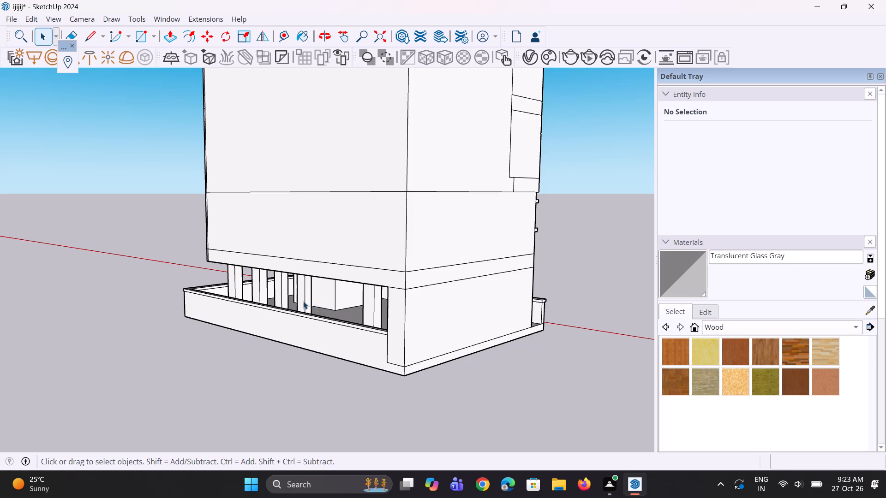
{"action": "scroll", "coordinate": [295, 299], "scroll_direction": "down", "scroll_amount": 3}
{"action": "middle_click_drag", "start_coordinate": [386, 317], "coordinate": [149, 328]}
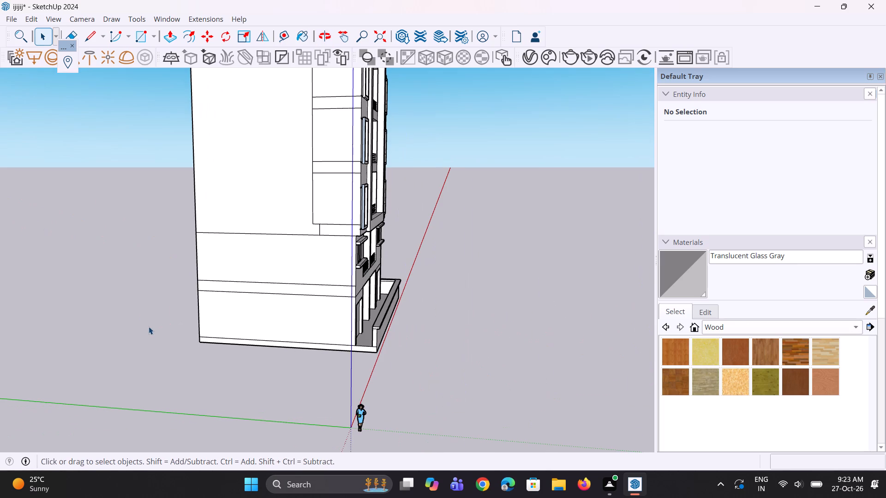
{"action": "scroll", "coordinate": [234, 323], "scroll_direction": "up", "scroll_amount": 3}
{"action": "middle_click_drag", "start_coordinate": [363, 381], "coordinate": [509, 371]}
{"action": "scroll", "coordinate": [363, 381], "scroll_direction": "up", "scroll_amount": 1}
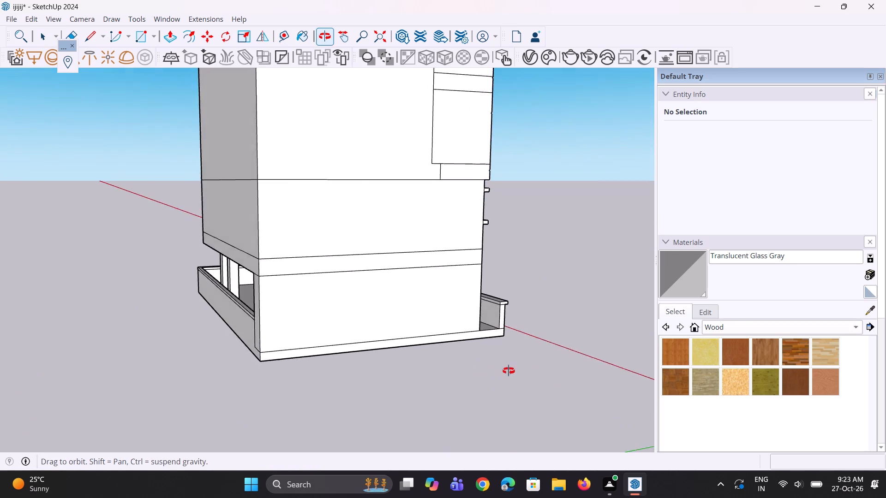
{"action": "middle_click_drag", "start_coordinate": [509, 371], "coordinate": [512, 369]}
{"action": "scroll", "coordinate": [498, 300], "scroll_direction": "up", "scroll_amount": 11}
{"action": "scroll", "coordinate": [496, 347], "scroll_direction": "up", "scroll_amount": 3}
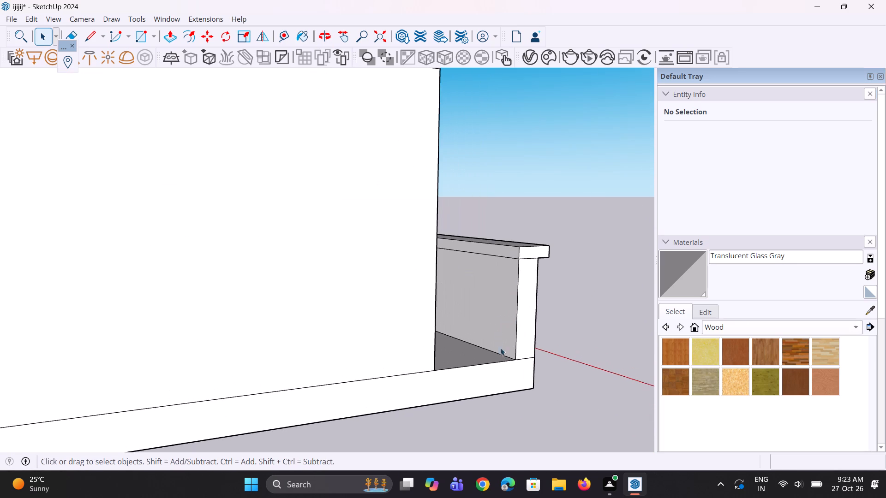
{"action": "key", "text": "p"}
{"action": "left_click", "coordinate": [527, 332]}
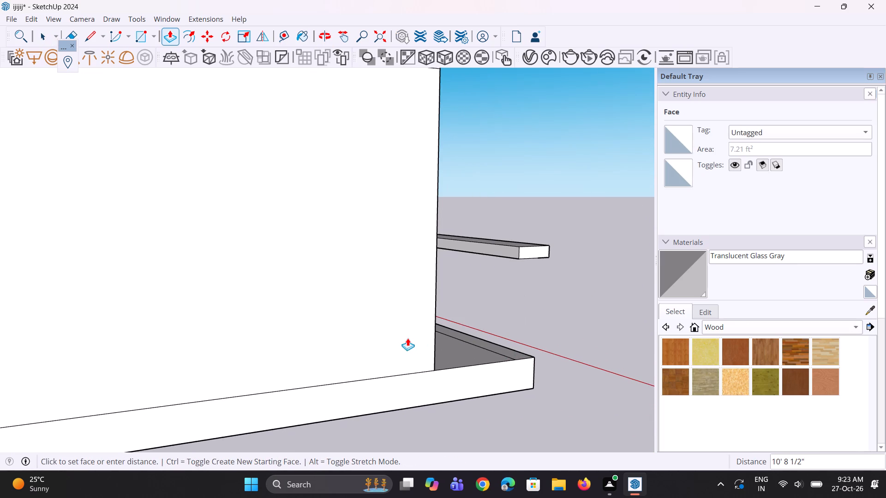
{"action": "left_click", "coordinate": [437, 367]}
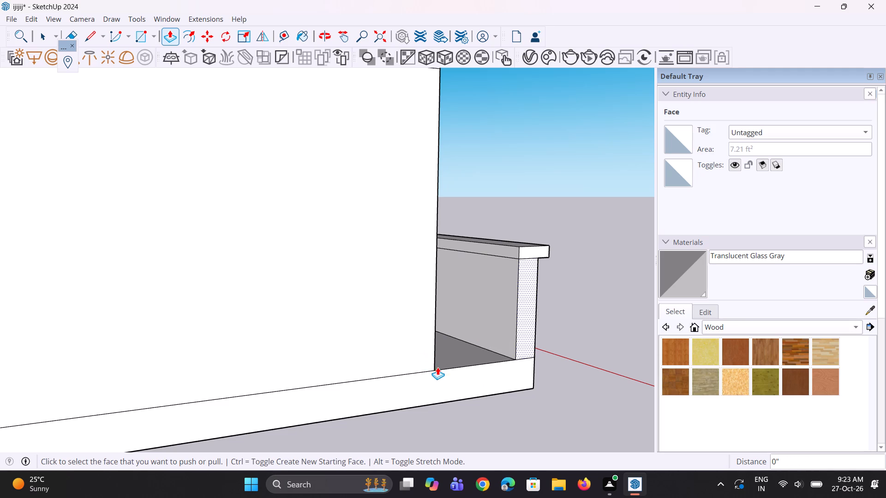
Copy the front wall's and cap's vertical end edges about 1' 1 5/8" along the inner face to mark a return wall.
{"action": "scroll", "coordinate": [547, 237], "scroll_direction": "up", "scroll_amount": 2}
{"action": "middle_click_drag", "start_coordinate": [495, 272], "coordinate": [504, 289]}
{"action": "key", "text": "space"}
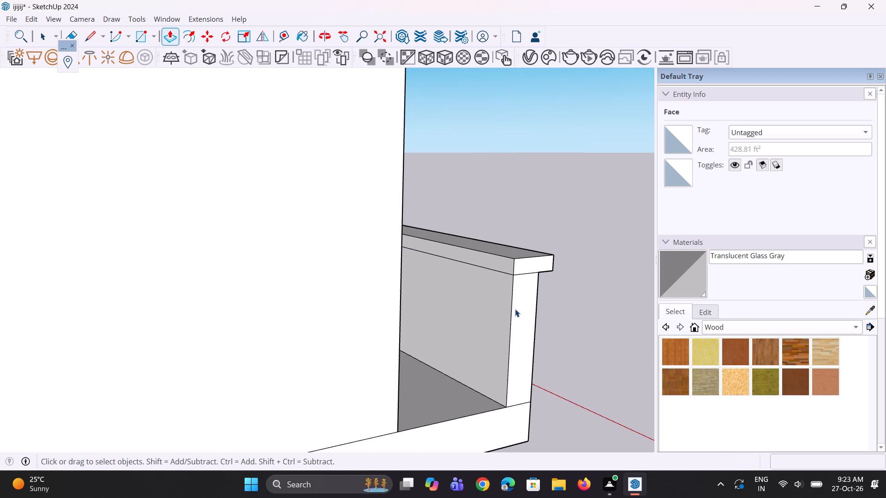
{"action": "key", "text": "space"}
{"action": "left_click", "coordinate": [511, 303]}
{"action": "scroll", "coordinate": [515, 281], "scroll_direction": "up", "scroll_amount": 3}
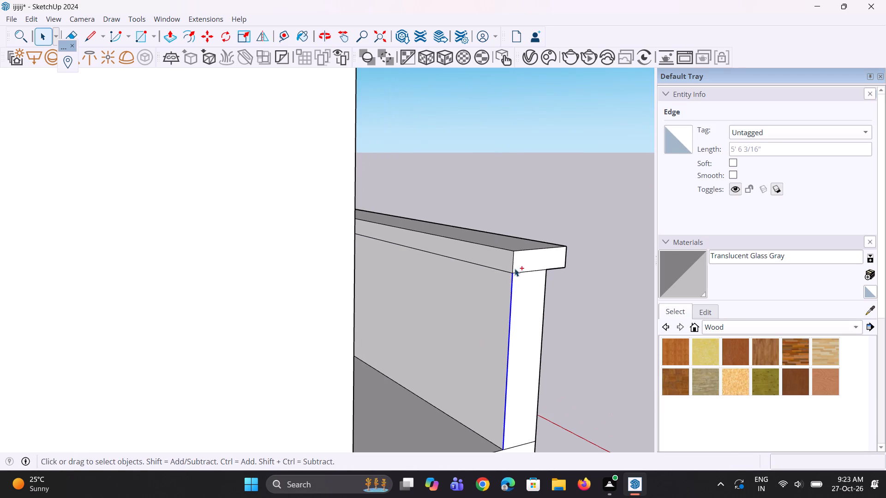
{"action": "left_click", "coordinate": [513, 262], "text": "ctrl"}
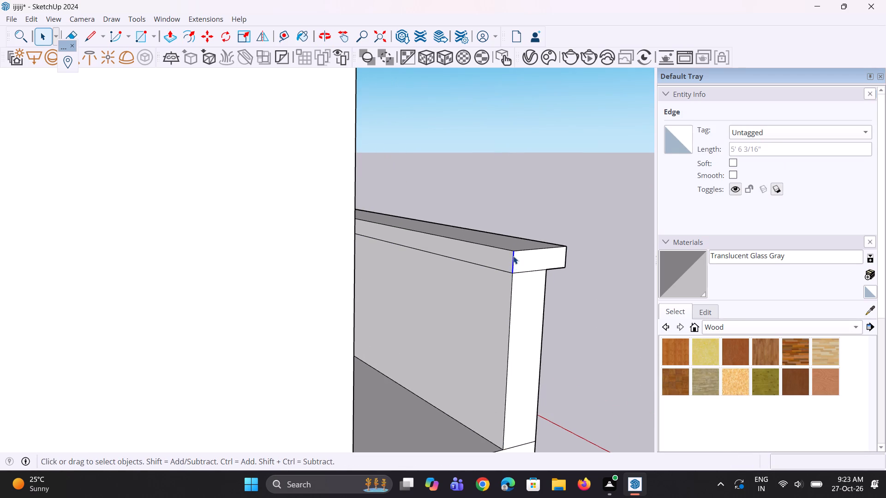
{"action": "scroll", "coordinate": [507, 301], "scroll_direction": "up", "scroll_amount": 2}
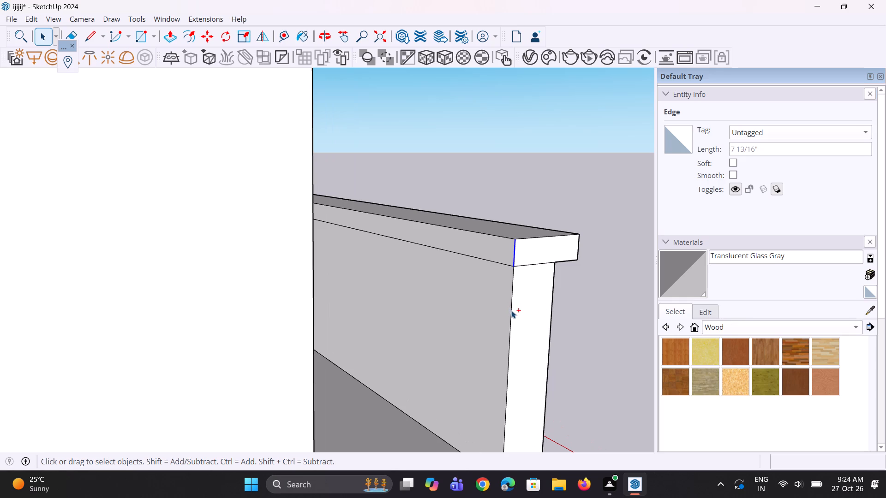
{"action": "left_click", "coordinate": [511, 310], "text": "ctrl"}
{"action": "key", "text": "m"}
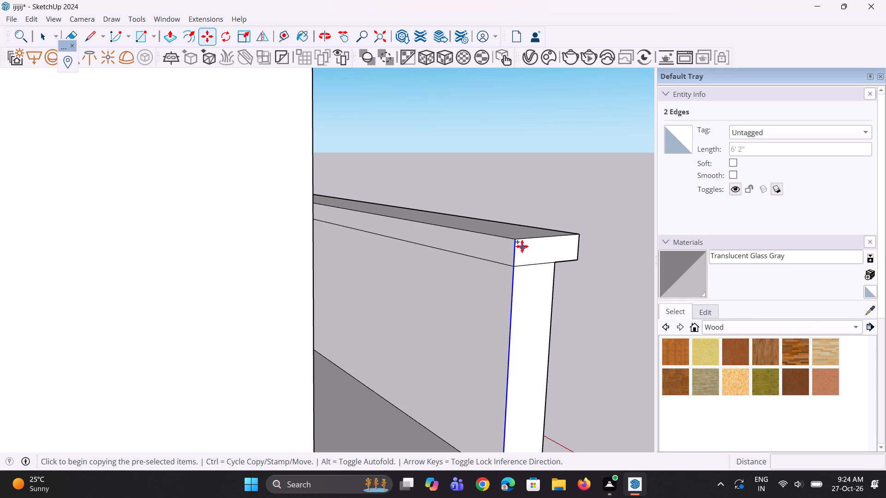
{"action": "left_click", "coordinate": [515, 239]}
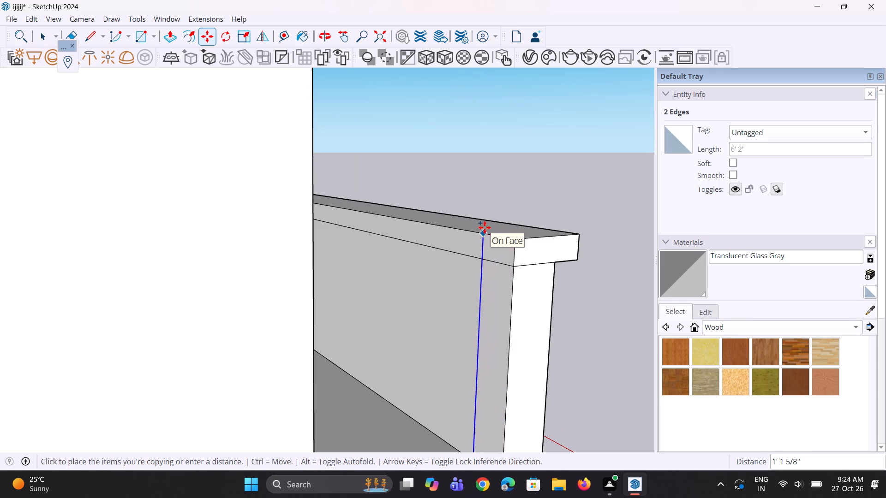
{"action": "left_click", "coordinate": [485, 227]}
Extrude the marked return wall strip about 5' 2 3/8" from the front wall to the building, and repeat it on the cap strip.
{"action": "key", "text": "p"}
{"action": "left_click", "coordinate": [490, 293]}
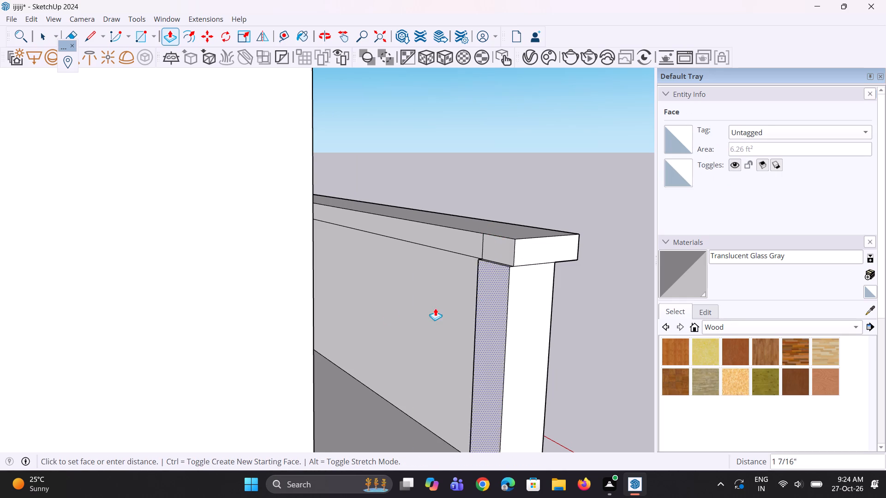
{"action": "left_click", "coordinate": [313, 239]}
{"action": "scroll", "coordinate": [454, 259], "scroll_direction": "up", "scroll_amount": 2}
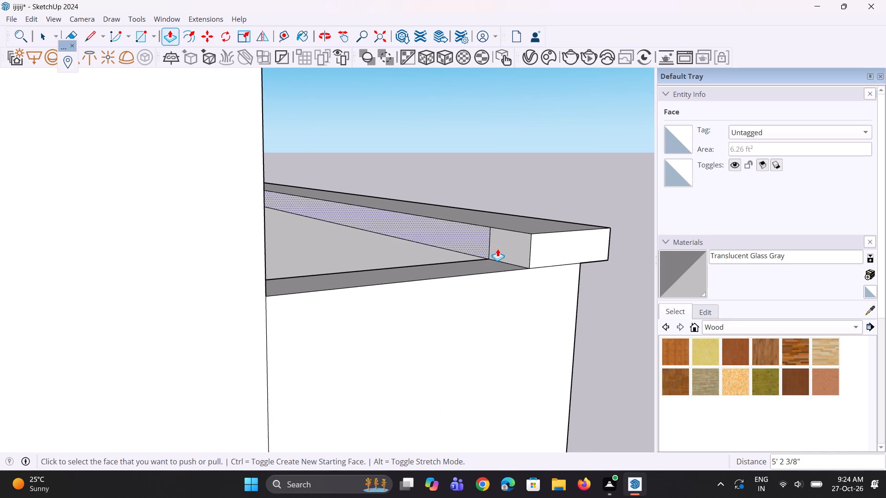
{"action": "double_click", "coordinate": [498, 249]}
{"action": "scroll", "coordinate": [401, 308], "scroll_direction": "down", "scroll_amount": 14}
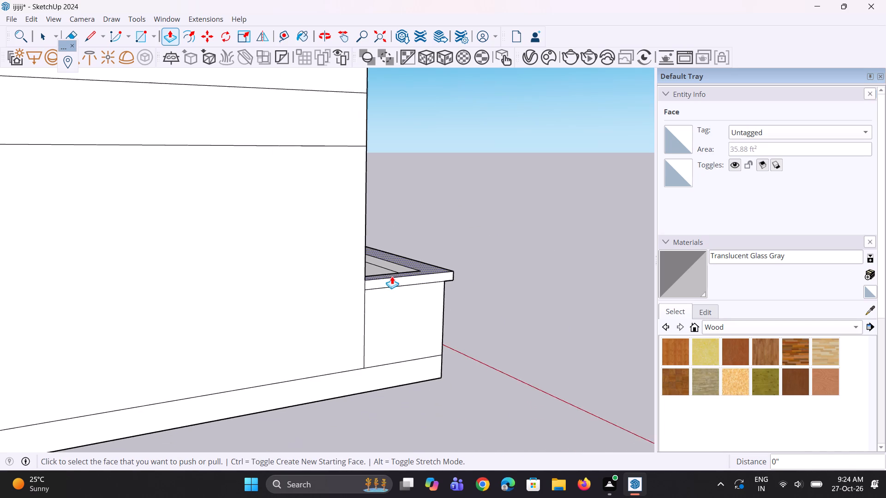
{"action": "scroll", "coordinate": [392, 276], "scroll_direction": "down", "scroll_amount": 7}
{"action": "key", "text": "space"}
{"action": "key", "text": "space"}
Examine the completed boundary wall and the building's front and side facades from several angles.
{"action": "scroll", "coordinate": [383, 290], "scroll_direction": "down", "scroll_amount": 15}
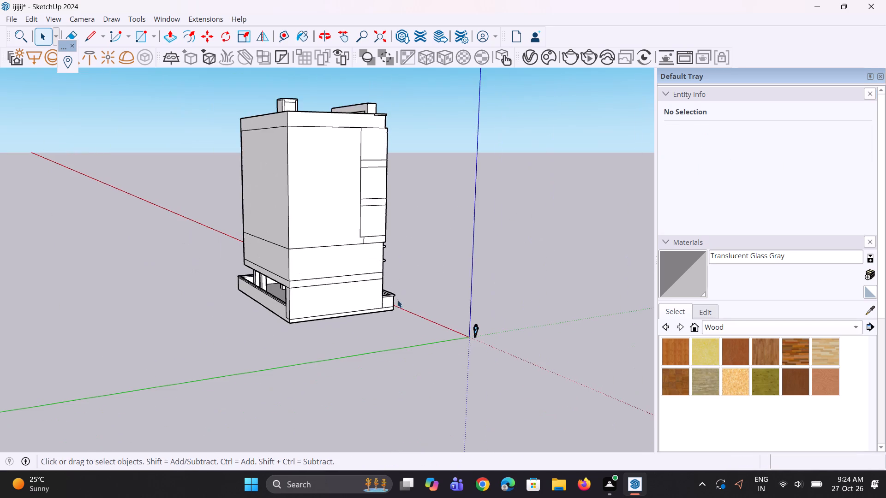
{"action": "middle_click_drag", "start_coordinate": [437, 280], "coordinate": [248, 290]}
{"action": "middle_click_drag", "start_coordinate": [369, 279], "coordinate": [266, 274]}
{"action": "middle_click_drag", "start_coordinate": [402, 274], "coordinate": [298, 270]}
{"action": "scroll", "coordinate": [422, 203], "scroll_direction": "up", "scroll_amount": 2}
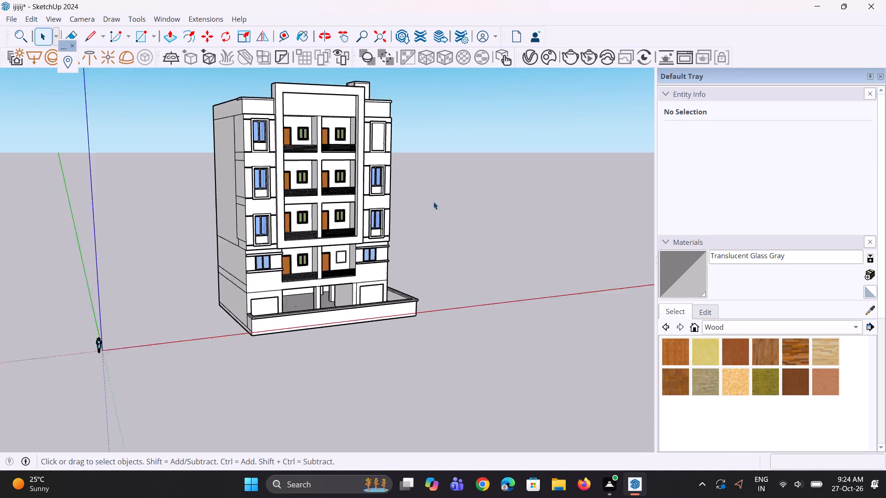
{"action": "scroll", "coordinate": [433, 202], "scroll_direction": "up", "scroll_amount": 5}
{"action": "scroll", "coordinate": [376, 371], "scroll_direction": "down", "scroll_amount": 6}
{"action": "middle_click_drag", "start_coordinate": [434, 261], "coordinate": [398, 232]}
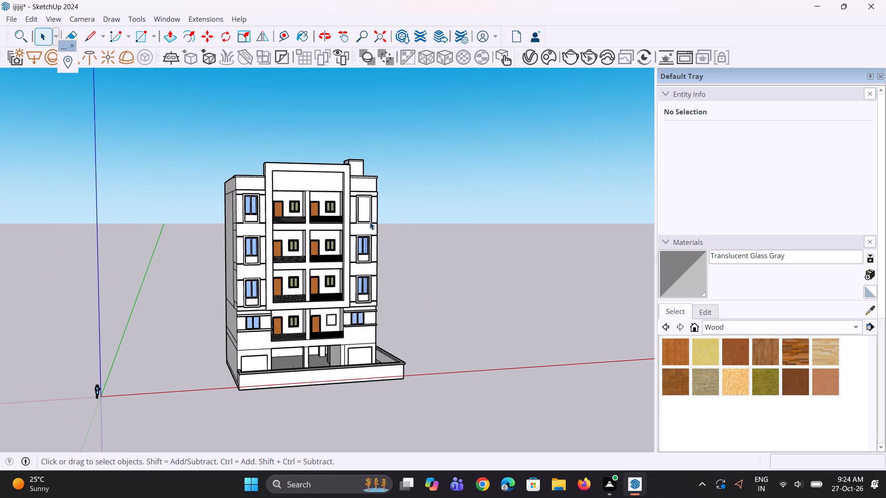
{"action": "scroll", "coordinate": [370, 222], "scroll_direction": "up", "scroll_amount": 3}
{"action": "scroll", "coordinate": [344, 303], "scroll_direction": "up", "scroll_amount": 2}
{"action": "scroll", "coordinate": [339, 293], "scroll_direction": "down", "scroll_amount": 5}
{"action": "middle_click_drag", "start_coordinate": [392, 288], "coordinate": [339, 296]}
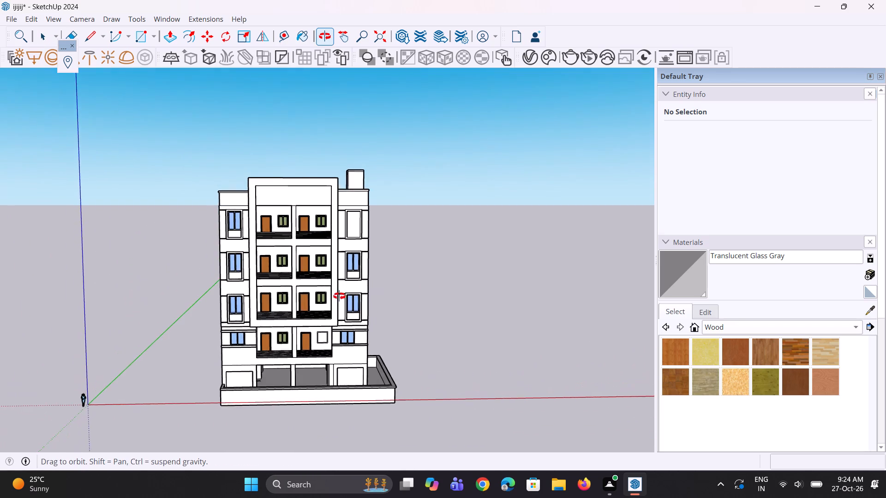
{"action": "middle_click_drag", "start_coordinate": [339, 296], "coordinate": [329, 305]}
{"action": "scroll", "coordinate": [369, 329], "scroll_direction": "up", "scroll_amount": 1}
{"action": "middle_click_drag", "start_coordinate": [364, 331], "coordinate": [250, 328]}
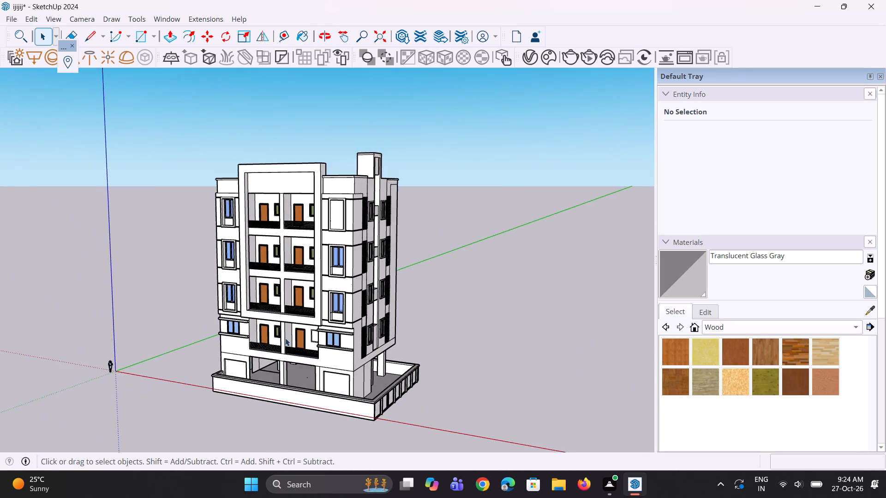
{"action": "scroll", "coordinate": [302, 344], "scroll_direction": "up", "scroll_amount": 3}
{"action": "scroll", "coordinate": [348, 360], "scroll_direction": "up", "scroll_amount": 1}
{"action": "middle_click_drag", "start_coordinate": [348, 360], "coordinate": [332, 341]}
{"action": "scroll", "coordinate": [329, 342], "scroll_direction": "down", "scroll_amount": 5}
{"action": "middle_click_drag", "start_coordinate": [337, 331], "coordinate": [335, 324]}
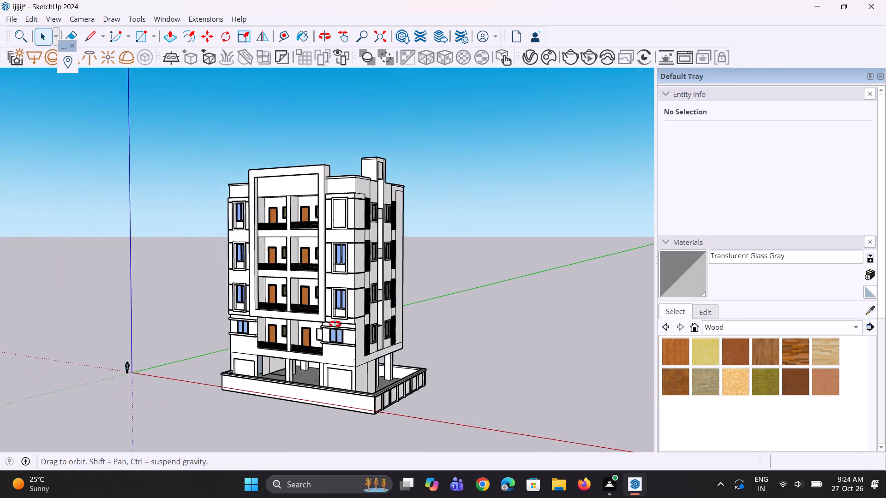
{"action": "middle_click_drag", "start_coordinate": [335, 324], "coordinate": [257, 338]}
{"action": "scroll", "coordinate": [301, 330], "scroll_direction": "up", "scroll_amount": 3}
{"action": "scroll", "coordinate": [280, 366], "scroll_direction": "up", "scroll_amount": 3}
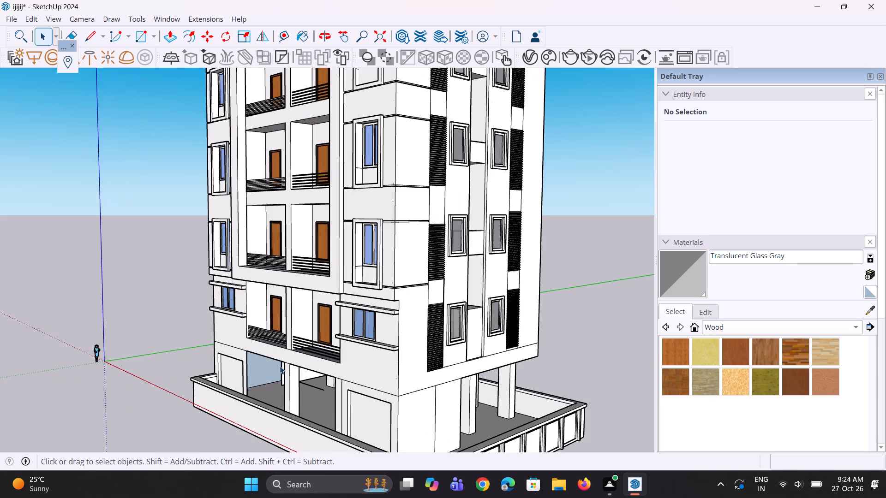
Erase the stray edge on the ground floor slab behind the front columns.
{"action": "middle_click_drag", "start_coordinate": [280, 366], "coordinate": [325, 371]}
{"action": "scroll", "coordinate": [264, 396], "scroll_direction": "up", "scroll_amount": 1}
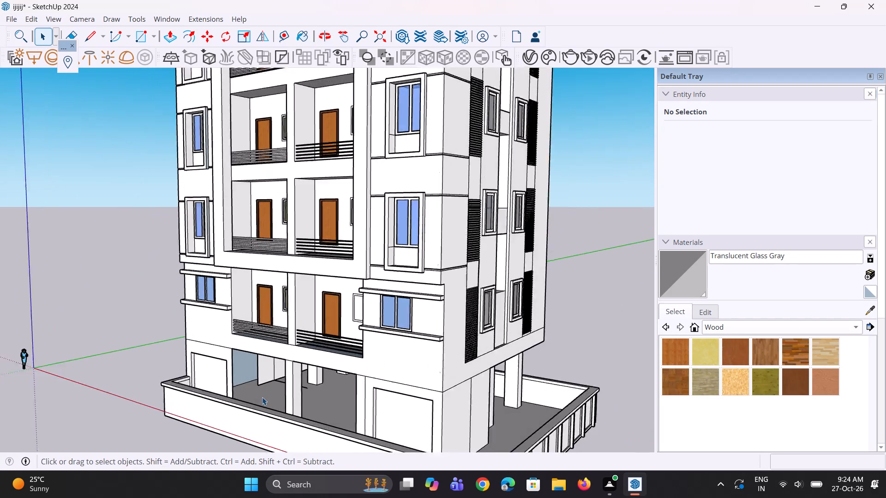
{"action": "scroll", "coordinate": [262, 397], "scroll_direction": "up", "scroll_amount": 8}
{"action": "key", "text": "e"}
{"action": "left_click_drag", "start_coordinate": [308, 366], "coordinate": [303, 375]}
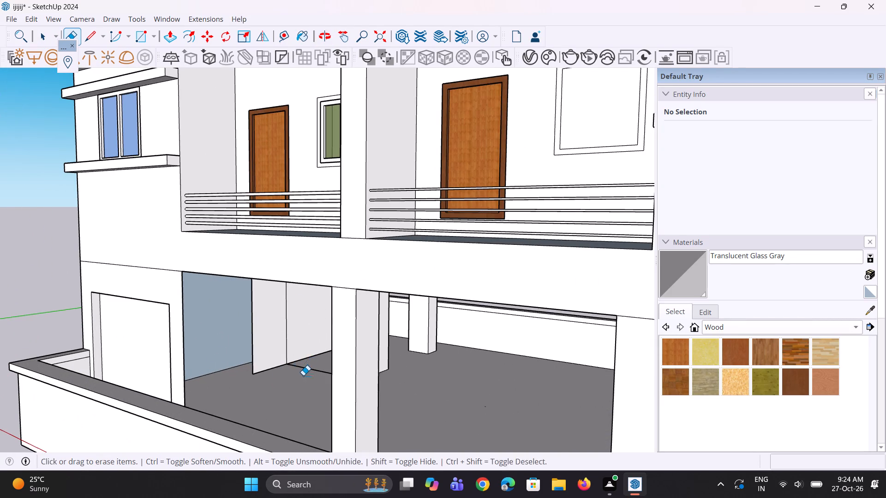
{"action": "left_click_drag", "start_coordinate": [303, 375], "coordinate": [301, 377]}
Examine the whole building, its open ground floor and the boundary wall from the front and the windowed side.
{"action": "scroll", "coordinate": [292, 382], "scroll_direction": "down", "scroll_amount": 6}
{"action": "middle_click_drag", "start_coordinate": [311, 377], "coordinate": [323, 342]}
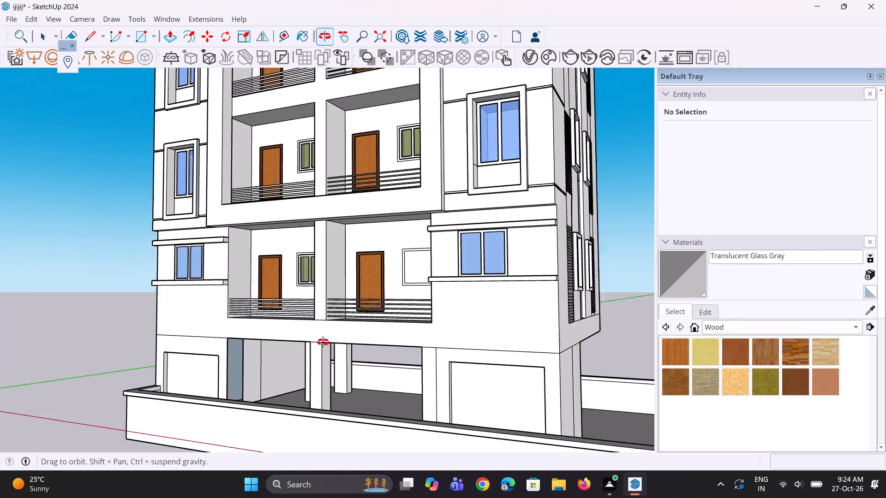
{"action": "middle_click_drag", "start_coordinate": [323, 342], "coordinate": [269, 368]}
{"action": "scroll", "coordinate": [269, 368], "scroll_direction": "down", "scroll_amount": 3}
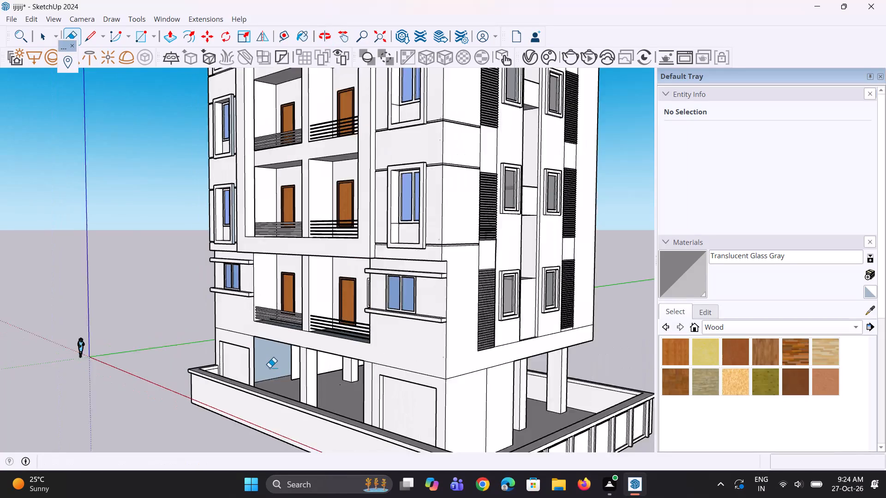
{"action": "scroll", "coordinate": [269, 368], "scroll_direction": "down", "scroll_amount": 2}
{"action": "key", "text": "space"}
{"action": "scroll", "coordinate": [269, 368], "scroll_direction": "down", "scroll_amount": 5}
{"action": "key", "text": "space"}
{"action": "middle_click_drag", "start_coordinate": [275, 367], "coordinate": [287, 365]}
{"action": "scroll", "coordinate": [341, 405], "scroll_direction": "up", "scroll_amount": 6}
{"action": "middle_click_drag", "start_coordinate": [347, 393], "coordinate": [347, 393]}
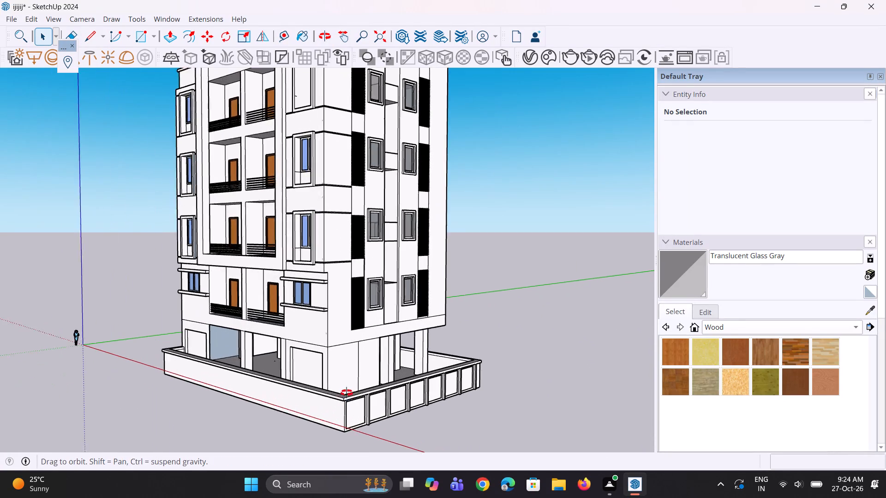
{"action": "middle_click_drag", "start_coordinate": [347, 393], "coordinate": [265, 417]}
{"action": "scroll", "coordinate": [316, 395], "scroll_direction": "down", "scroll_amount": 6}
{"action": "middle_click_drag", "start_coordinate": [331, 391], "coordinate": [327, 360]}
{"action": "scroll", "coordinate": [279, 342], "scroll_direction": "up", "scroll_amount": 2}
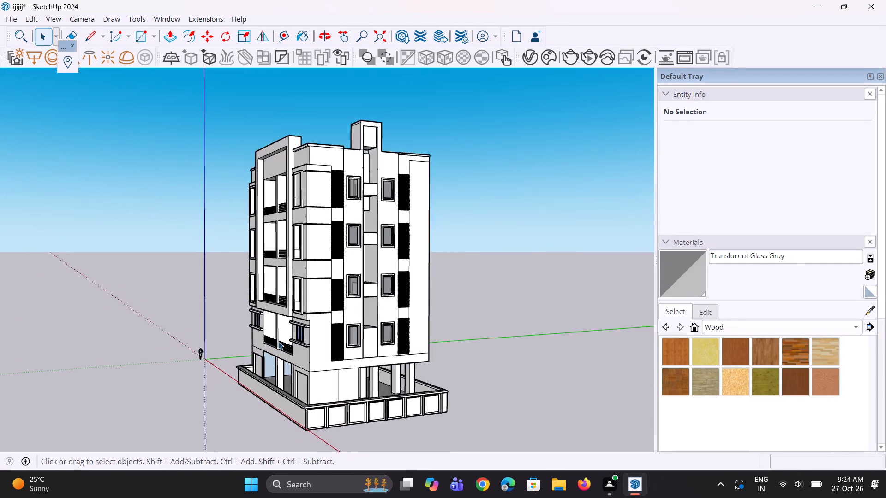
{"action": "scroll", "coordinate": [278, 342], "scroll_direction": "up", "scroll_amount": 2}
{"action": "middle_click_drag", "start_coordinate": [279, 374], "coordinate": [307, 391]}
{"action": "scroll", "coordinate": [307, 391], "scroll_direction": "up", "scroll_amount": 1}
{"action": "scroll", "coordinate": [308, 391], "scroll_direction": "down", "scroll_amount": 6}
{"action": "scroll", "coordinate": [280, 391], "scroll_direction": "up", "scroll_amount": 1}
{"action": "middle_click_drag", "start_coordinate": [278, 391], "coordinate": [272, 410]}
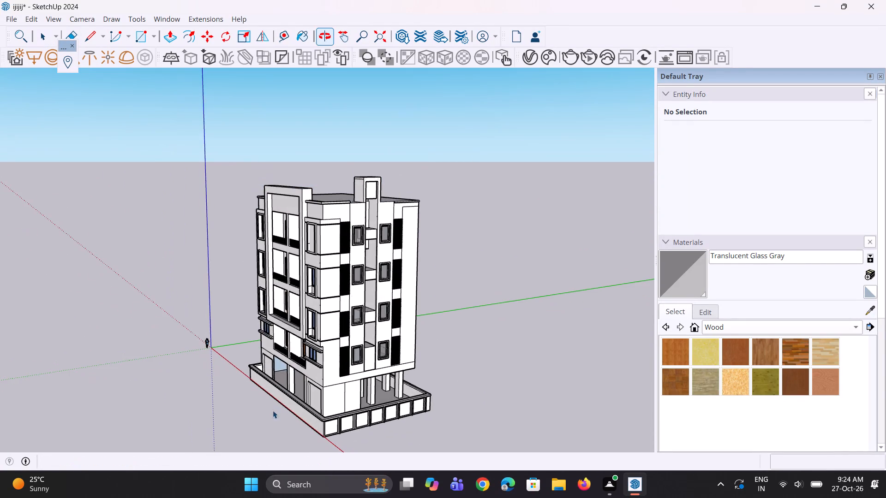
{"action": "scroll", "coordinate": [287, 401], "scroll_direction": "down", "scroll_amount": 6}
{"action": "scroll", "coordinate": [233, 497], "scroll_direction": "up", "scroll_amount": 6}
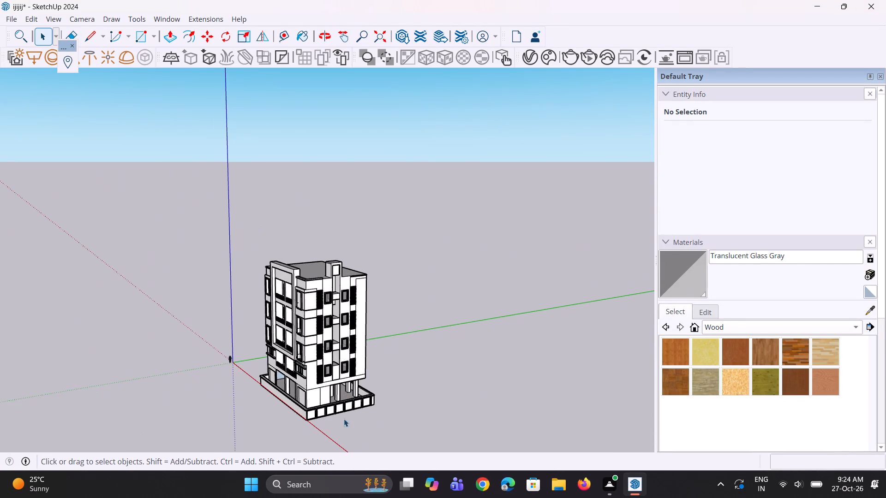
{"action": "scroll", "coordinate": [344, 419], "scroll_direction": "up", "scroll_amount": 2}
{"action": "middle_click_drag", "start_coordinate": [357, 411], "coordinate": [381, 373]}
{"action": "scroll", "coordinate": [254, 371], "scroll_direction": "down", "scroll_amount": 7}
{"action": "scroll", "coordinate": [187, 356], "scroll_direction": "up", "scroll_amount": 1}
{"action": "middle_click_drag", "start_coordinate": [187, 356], "coordinate": [225, 391]}
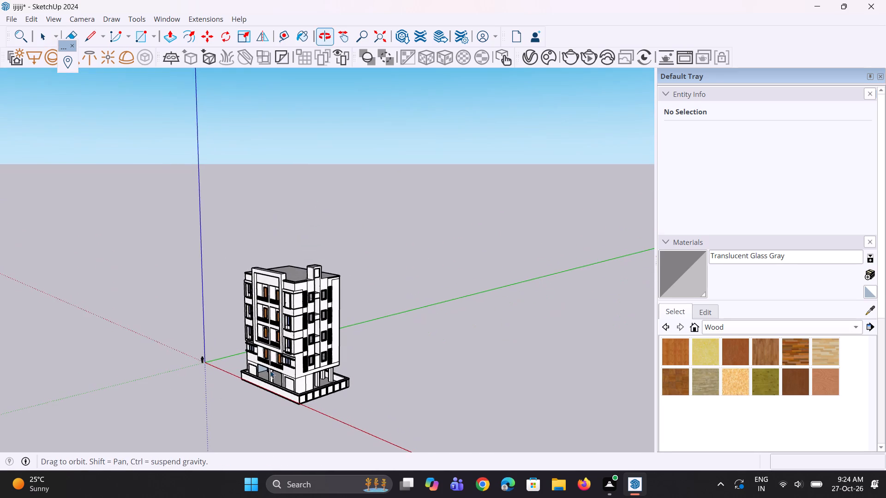
{"action": "scroll", "coordinate": [291, 372], "scroll_direction": "up", "scroll_amount": 10}
{"action": "middle_click_drag", "start_coordinate": [301, 368], "coordinate": [301, 355]}
{"action": "scroll", "coordinate": [272, 409], "scroll_direction": "up", "scroll_amount": 1}
{"action": "scroll", "coordinate": [277, 427], "scroll_direction": "down", "scroll_amount": 2}
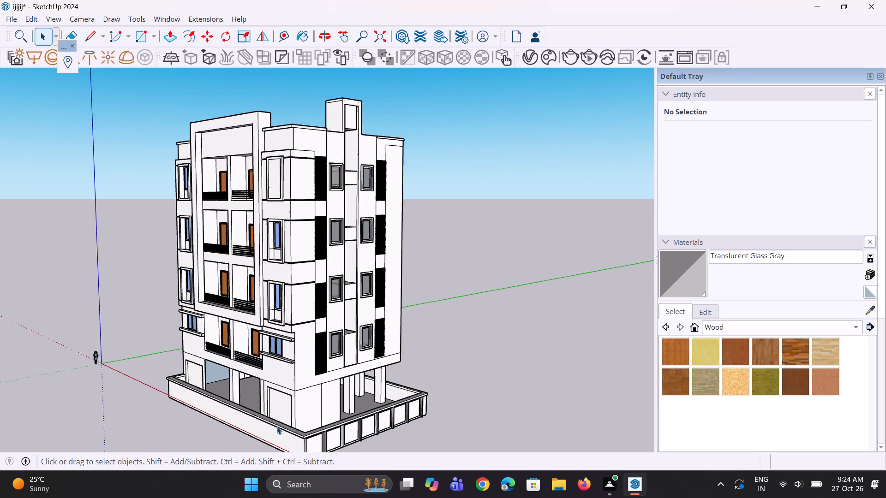
{"action": "scroll", "coordinate": [277, 427], "scroll_direction": "down", "scroll_amount": 3}
{"action": "scroll", "coordinate": [290, 394], "scroll_direction": "up", "scroll_amount": 9}
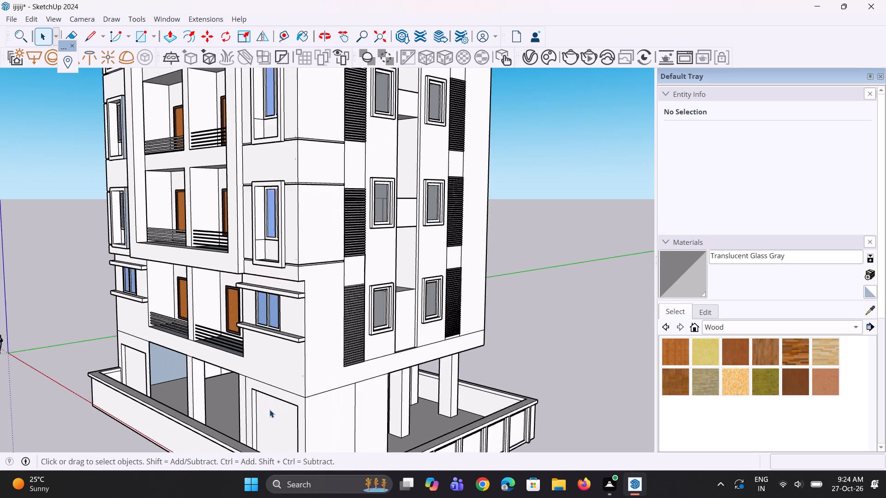
{"action": "scroll", "coordinate": [268, 410], "scroll_direction": "up", "scroll_amount": 9}
{"action": "scroll", "coordinate": [291, 392], "scroll_direction": "down", "scroll_amount": 13}
{"action": "scroll", "coordinate": [297, 392], "scroll_direction": "up", "scroll_amount": 2}
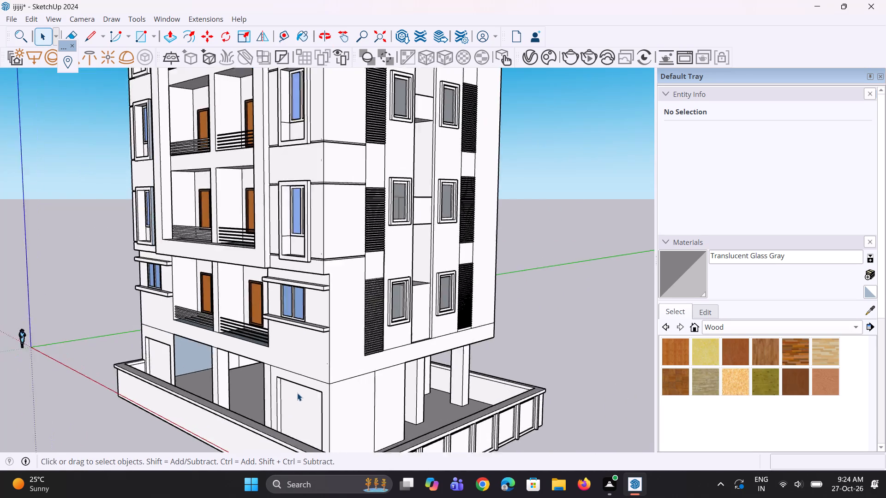
{"action": "scroll", "coordinate": [297, 393], "scroll_direction": "down", "scroll_amount": 12}
{"action": "middle_click_drag", "start_coordinate": [300, 396], "coordinate": [290, 381]}
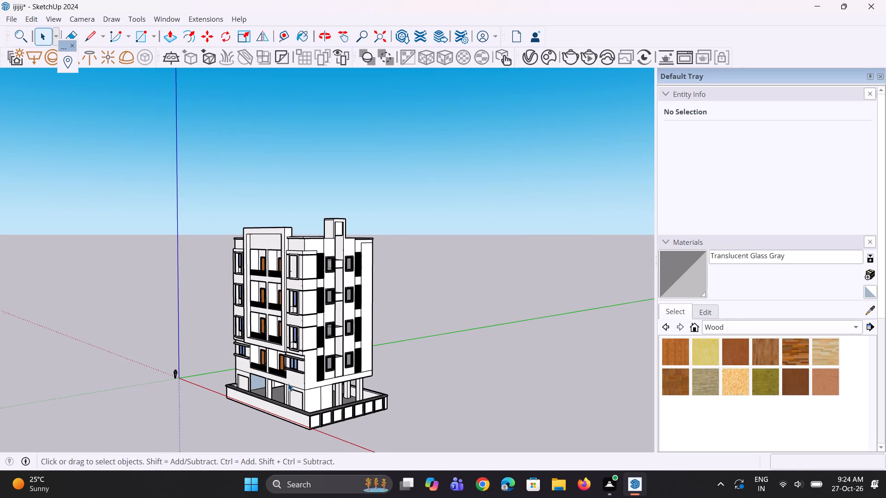
{"action": "scroll", "coordinate": [288, 383], "scroll_direction": "up", "scroll_amount": 5}
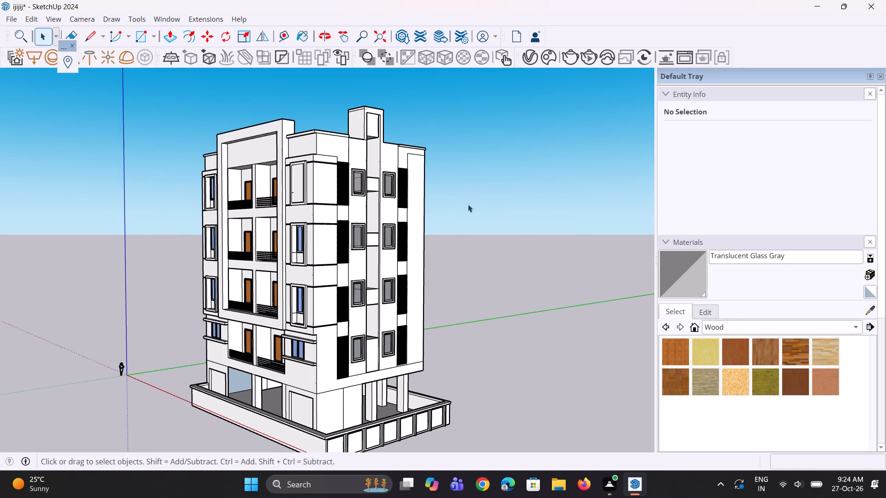
Open the V-Ray Asset Editor and add a new Generic material.
{"action": "left_click", "coordinate": [533, 54]}
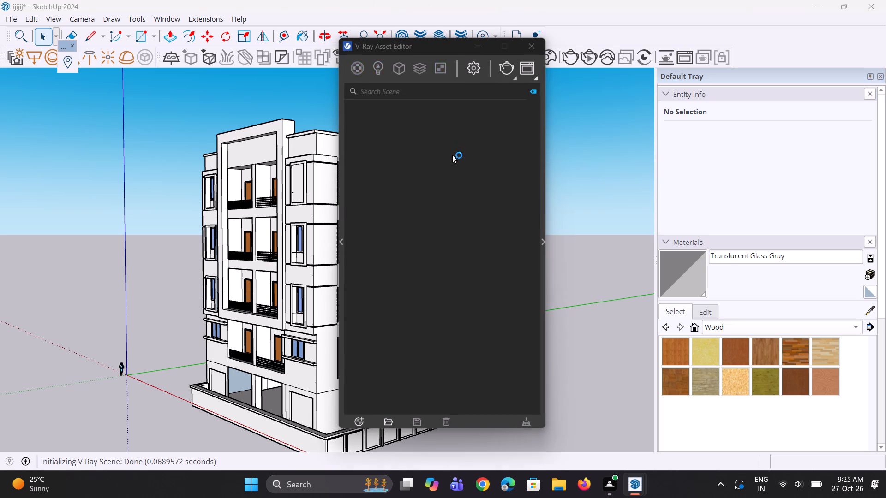
{"action": "right_click", "coordinate": [360, 69]}
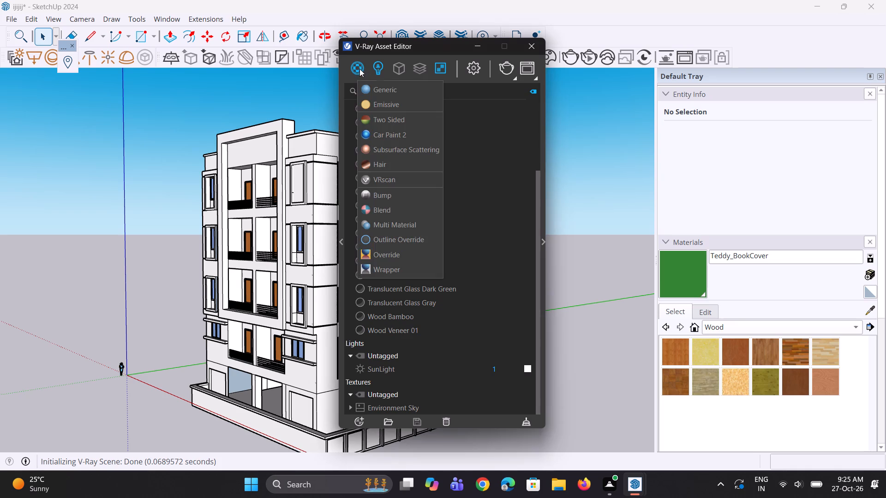
{"action": "left_click", "coordinate": [374, 91]}
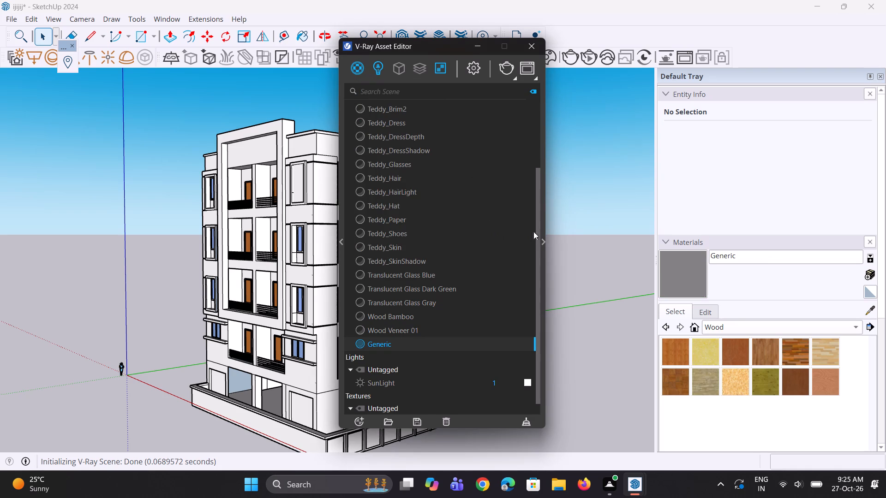
Open the Generic material's properties and set its diffuse color hue to orange, about 0.106.
{"action": "left_click", "coordinate": [543, 244]}
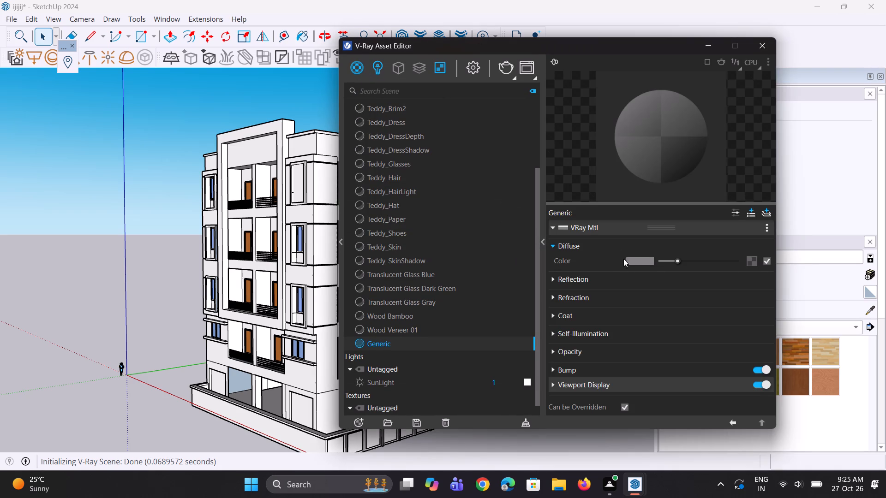
{"action": "left_click", "coordinate": [633, 263]}
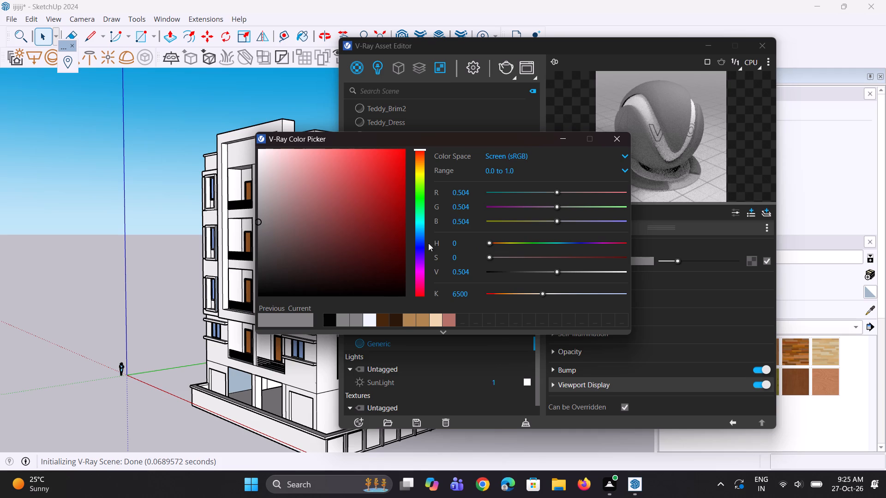
{"action": "left_click_drag", "start_coordinate": [424, 151], "coordinate": [425, 165]}
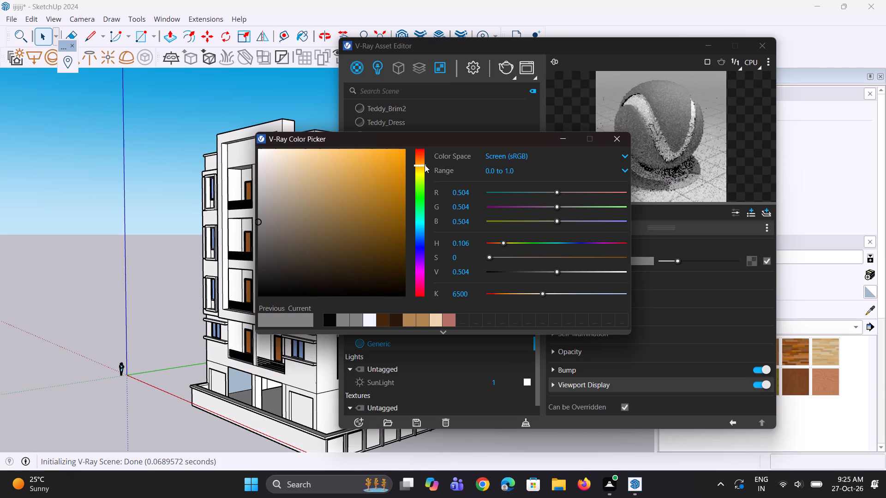
{"action": "left_click_drag", "start_coordinate": [425, 165], "coordinate": [427, 165]}
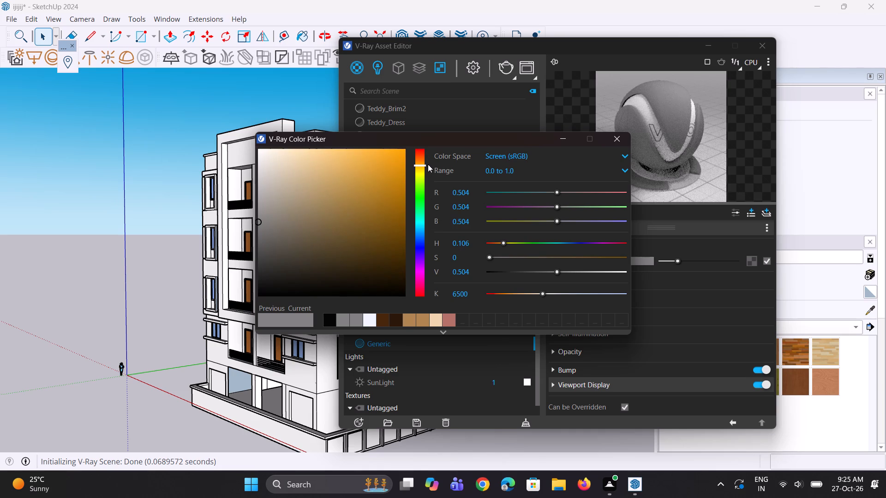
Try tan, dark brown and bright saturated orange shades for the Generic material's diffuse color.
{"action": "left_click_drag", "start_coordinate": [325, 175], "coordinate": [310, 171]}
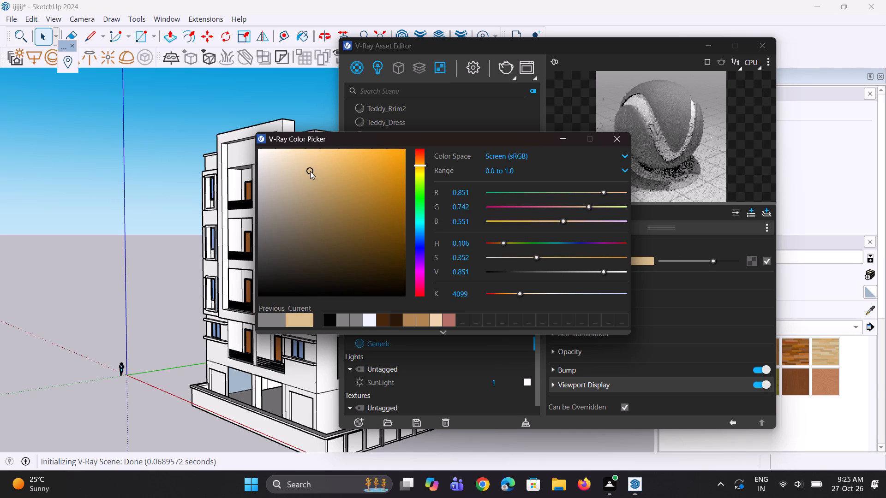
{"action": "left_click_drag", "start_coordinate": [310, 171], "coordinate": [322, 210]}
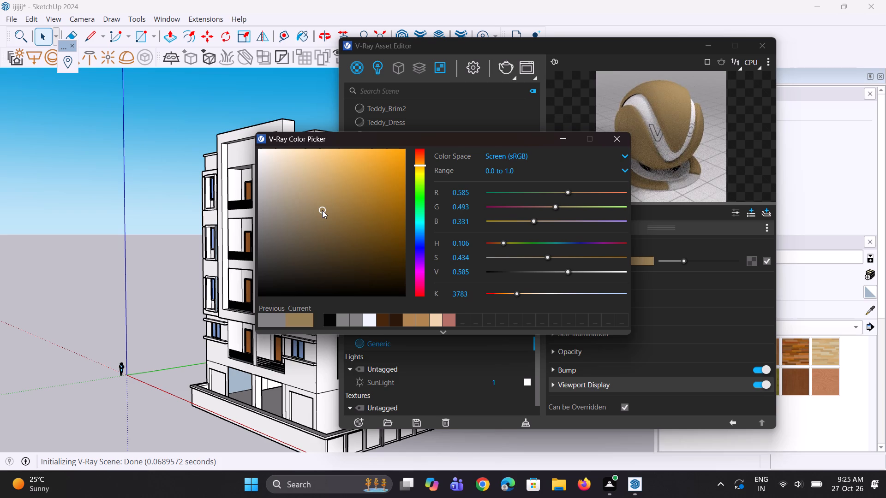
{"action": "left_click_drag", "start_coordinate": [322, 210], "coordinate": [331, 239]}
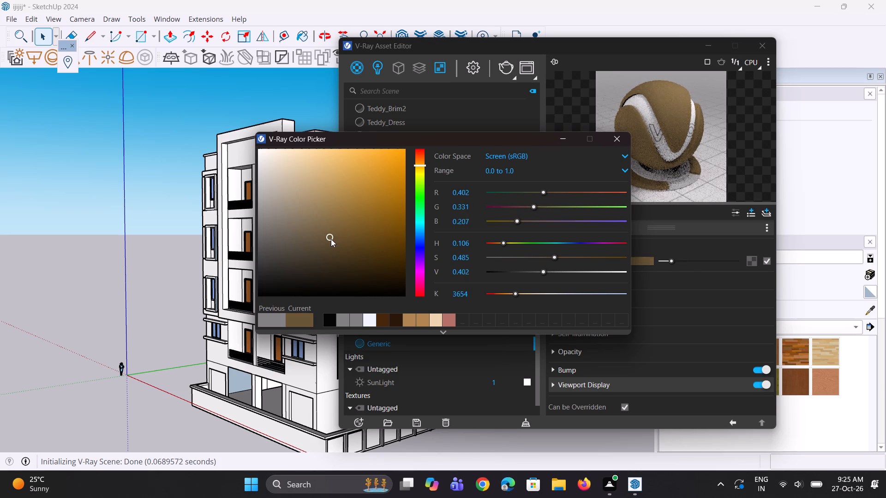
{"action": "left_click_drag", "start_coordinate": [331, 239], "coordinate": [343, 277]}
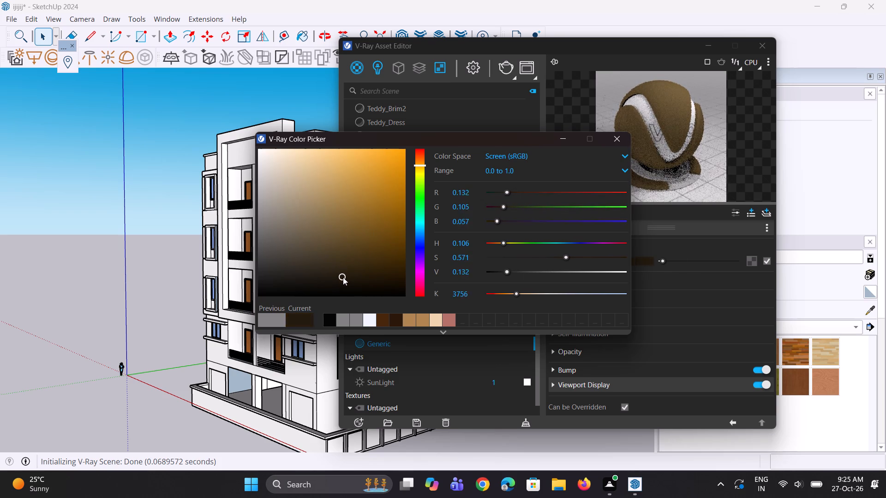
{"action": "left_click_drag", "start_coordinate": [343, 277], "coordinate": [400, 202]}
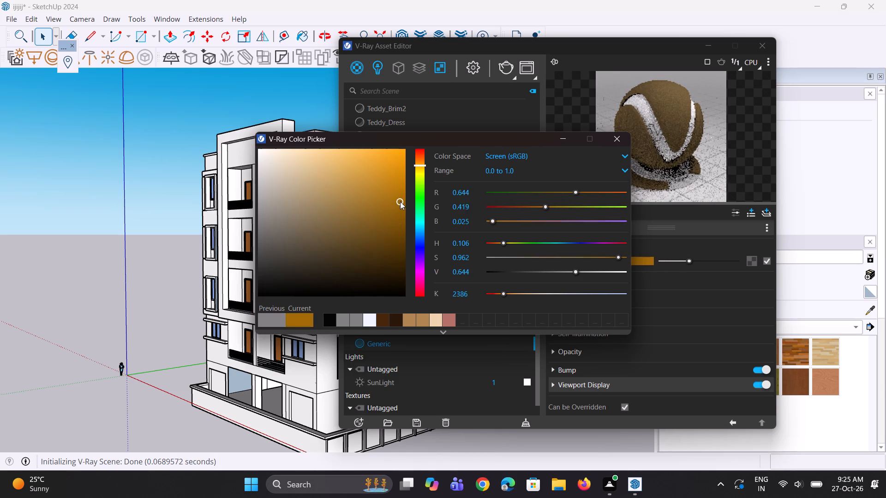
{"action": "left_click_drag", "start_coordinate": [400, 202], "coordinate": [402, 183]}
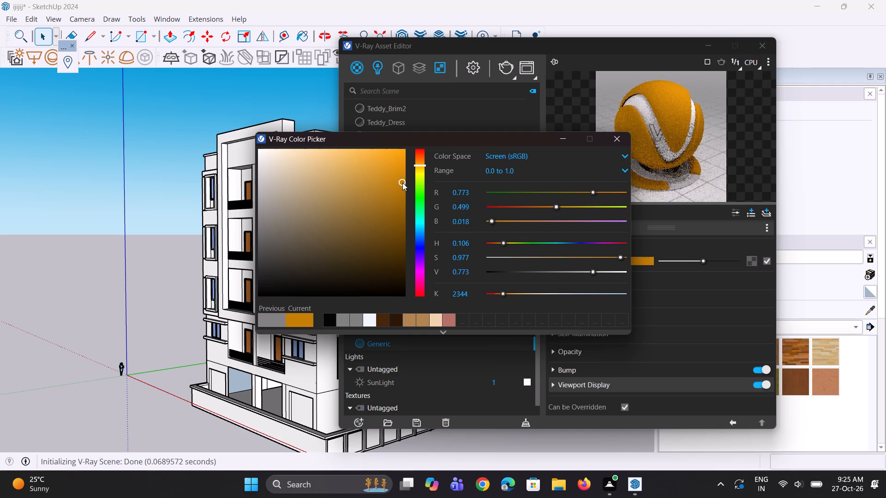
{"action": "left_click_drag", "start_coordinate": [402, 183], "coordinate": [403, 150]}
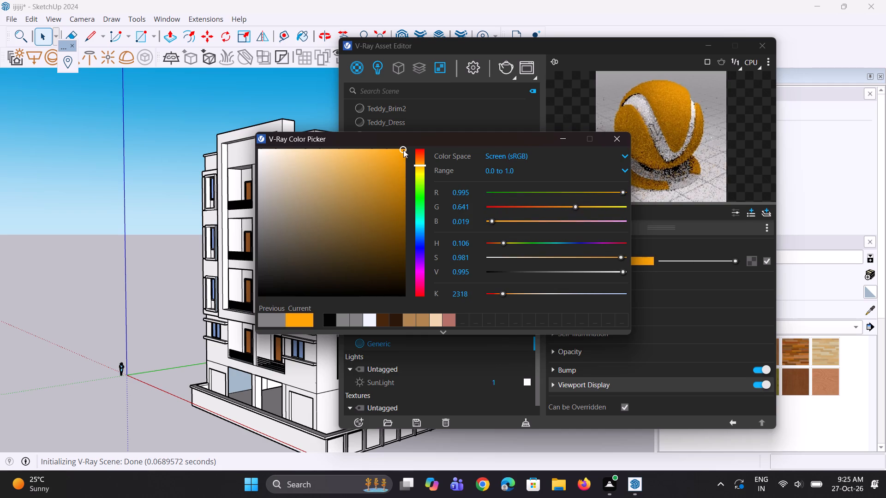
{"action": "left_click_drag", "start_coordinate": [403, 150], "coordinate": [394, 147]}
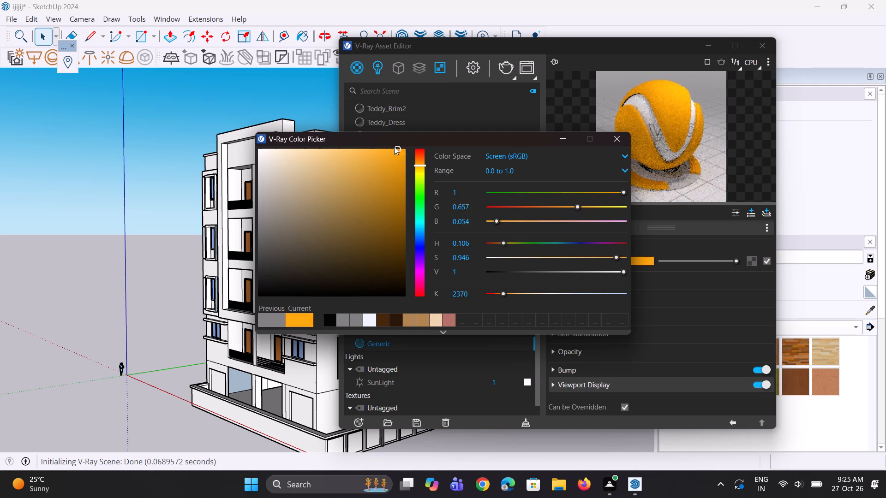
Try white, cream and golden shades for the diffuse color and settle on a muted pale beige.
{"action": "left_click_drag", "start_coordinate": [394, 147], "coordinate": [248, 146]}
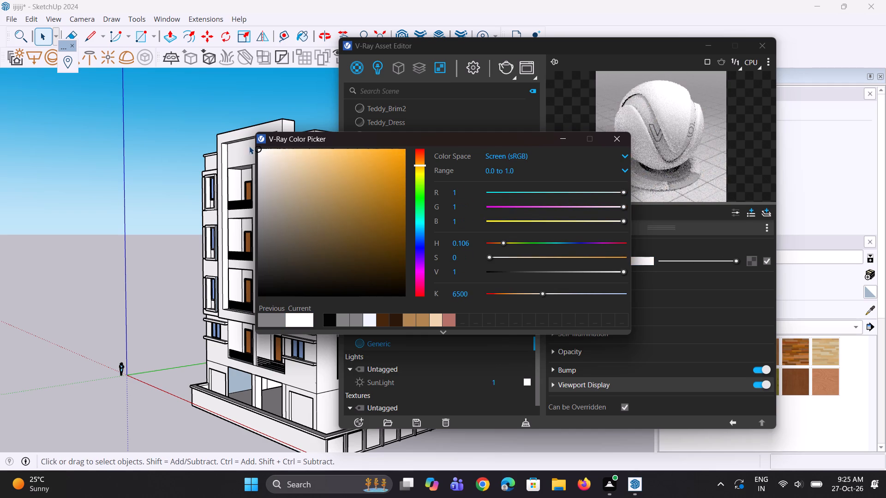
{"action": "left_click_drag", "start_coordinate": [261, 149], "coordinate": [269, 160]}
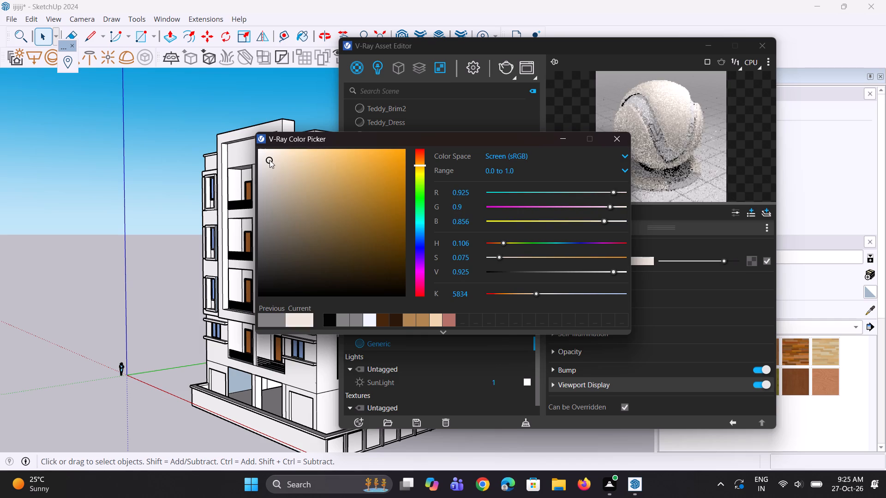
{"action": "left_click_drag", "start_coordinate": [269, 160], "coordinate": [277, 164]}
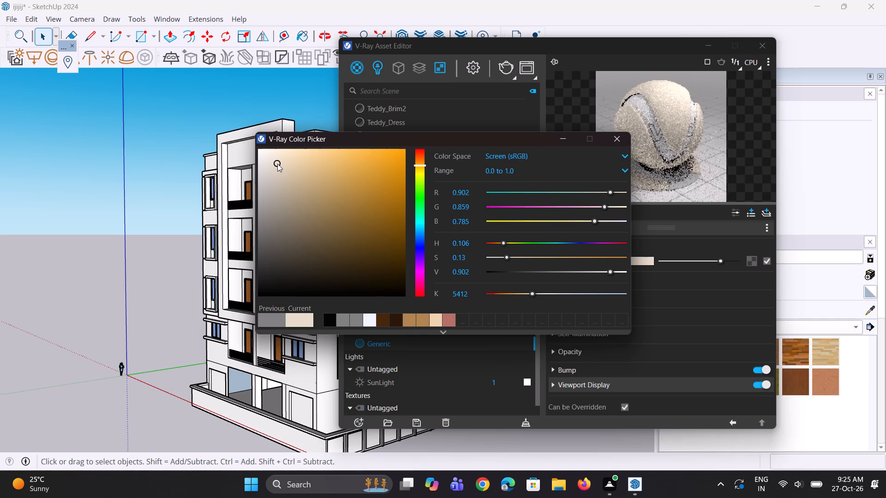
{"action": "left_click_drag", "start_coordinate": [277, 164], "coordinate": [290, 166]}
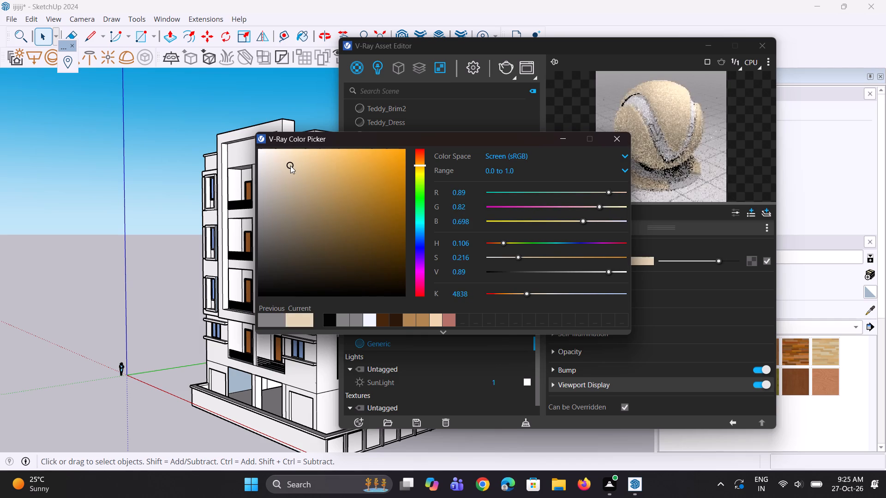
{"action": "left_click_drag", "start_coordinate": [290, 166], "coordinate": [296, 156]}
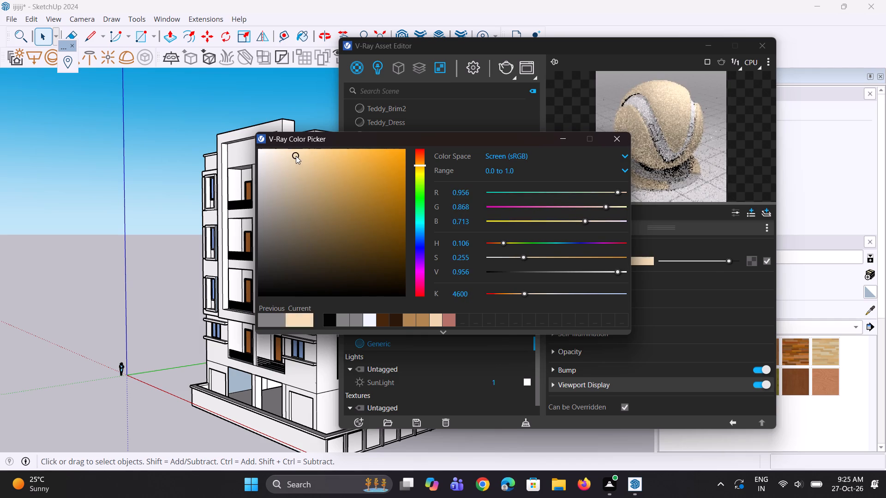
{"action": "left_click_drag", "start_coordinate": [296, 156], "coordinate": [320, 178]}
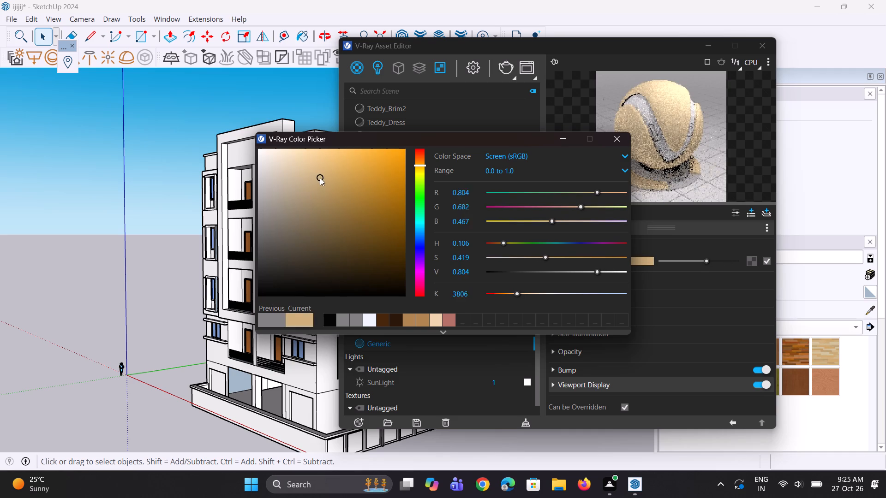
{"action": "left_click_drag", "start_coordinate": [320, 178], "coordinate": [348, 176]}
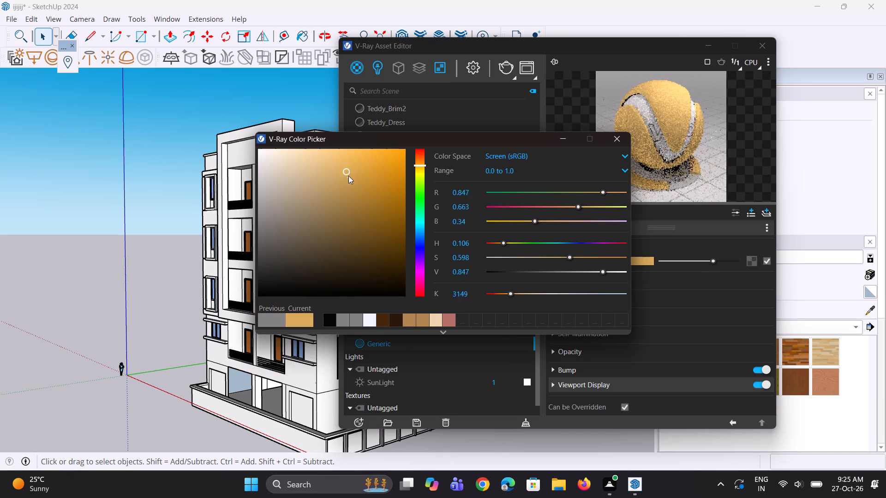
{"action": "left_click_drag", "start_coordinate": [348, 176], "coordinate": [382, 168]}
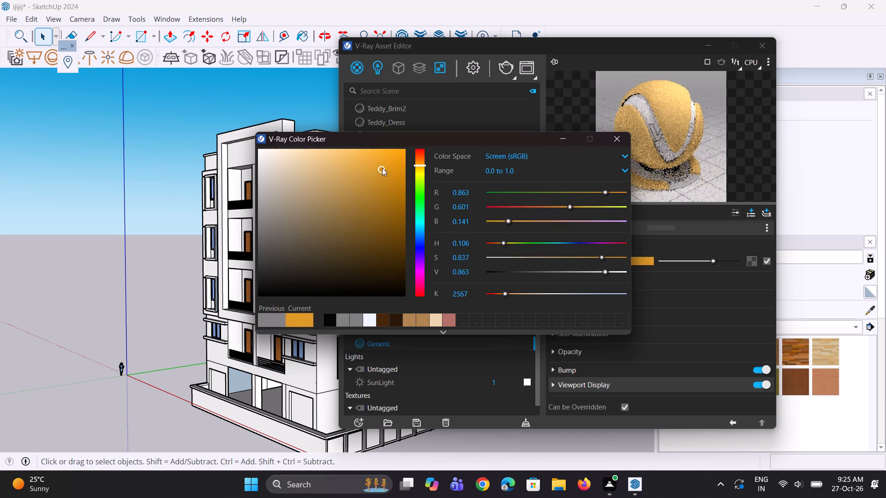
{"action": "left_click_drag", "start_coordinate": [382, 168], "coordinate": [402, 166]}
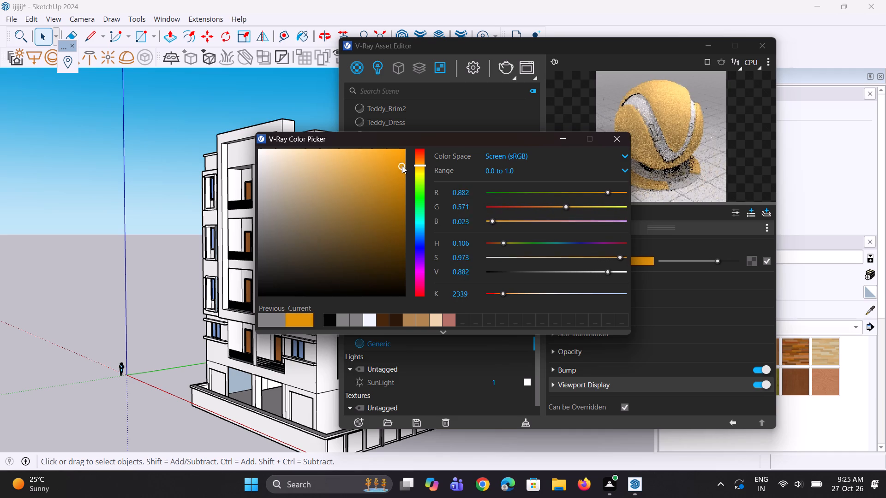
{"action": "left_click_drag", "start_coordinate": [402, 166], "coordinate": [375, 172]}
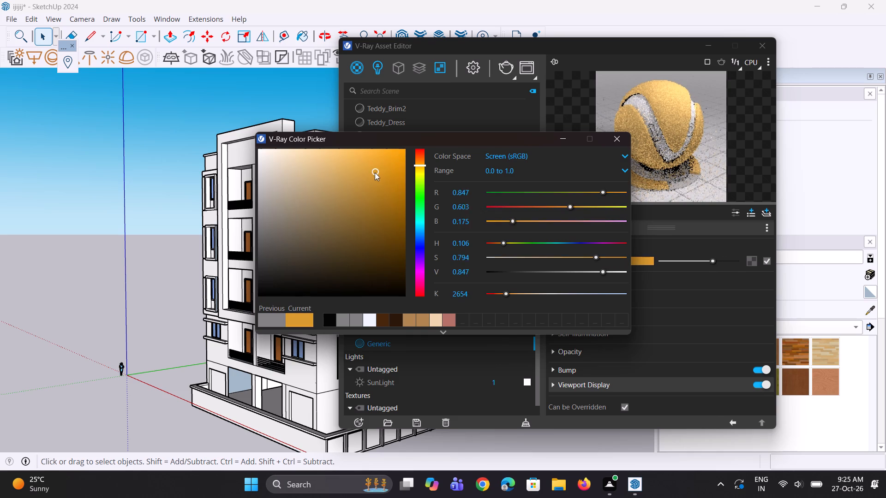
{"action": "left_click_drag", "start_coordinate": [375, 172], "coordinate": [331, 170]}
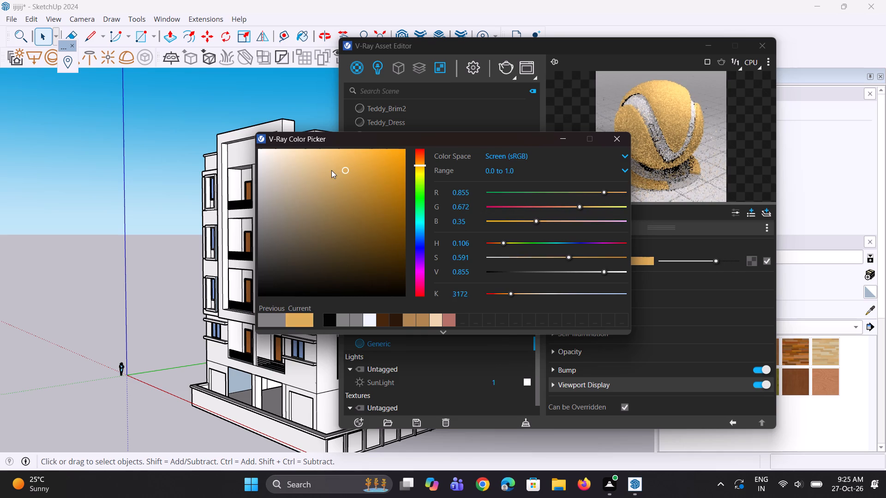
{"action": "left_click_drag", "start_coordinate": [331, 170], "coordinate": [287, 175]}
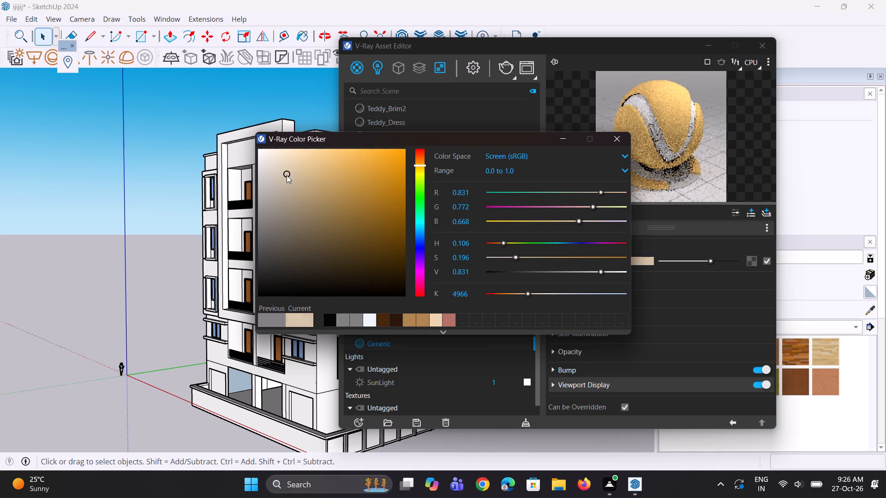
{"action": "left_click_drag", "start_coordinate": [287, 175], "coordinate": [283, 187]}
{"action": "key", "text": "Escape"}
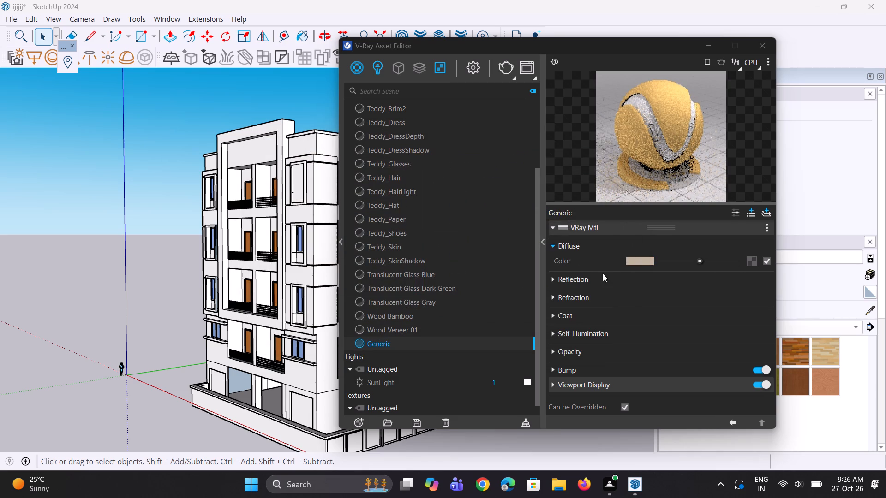
Change the Generic material's diffuse color to a fully saturated orange-brown with hue 0.107 and saturation 1.
{"action": "right_click", "coordinate": [631, 259]}
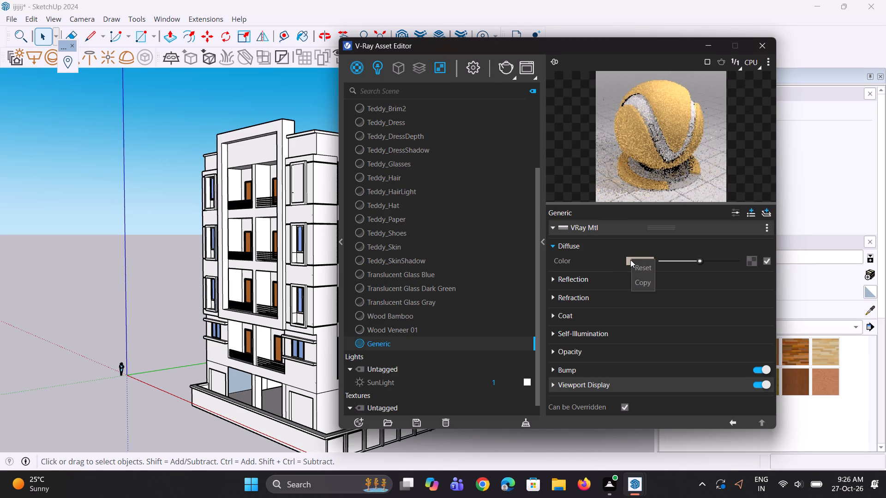
{"action": "left_click", "coordinate": [630, 260]}
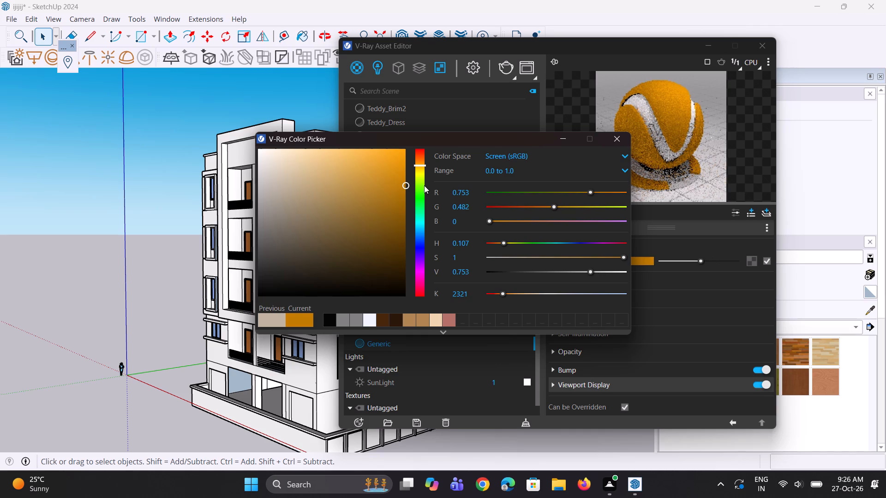
{"action": "key", "text": "Escape"}
{"action": "key", "text": "Escape"}
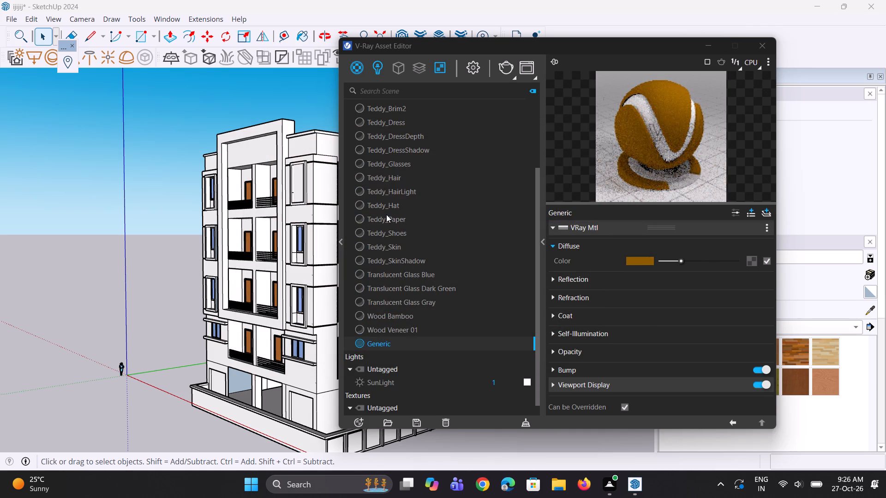
{"action": "key", "text": "Escape"}
{"action": "key", "text": "Escape"}
{"action": "key", "text": "Escape"}
{"action": "triple_click", "coordinate": [150, 204]}
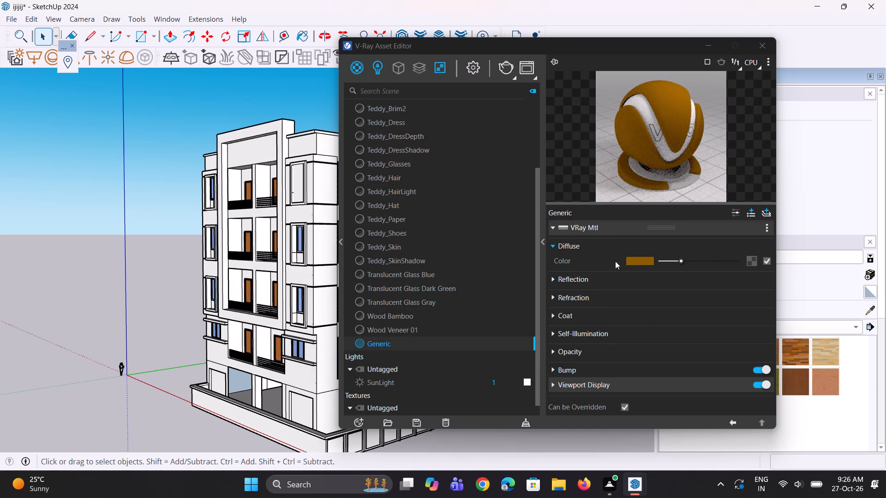
Darken the Generic material's diffuse color to a deep brown with a value of about 0.249.
{"action": "left_click", "coordinate": [639, 265]}
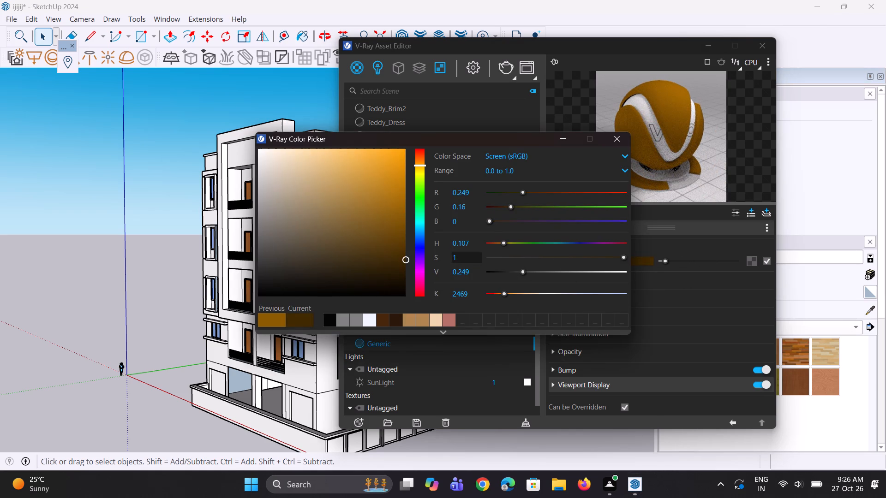
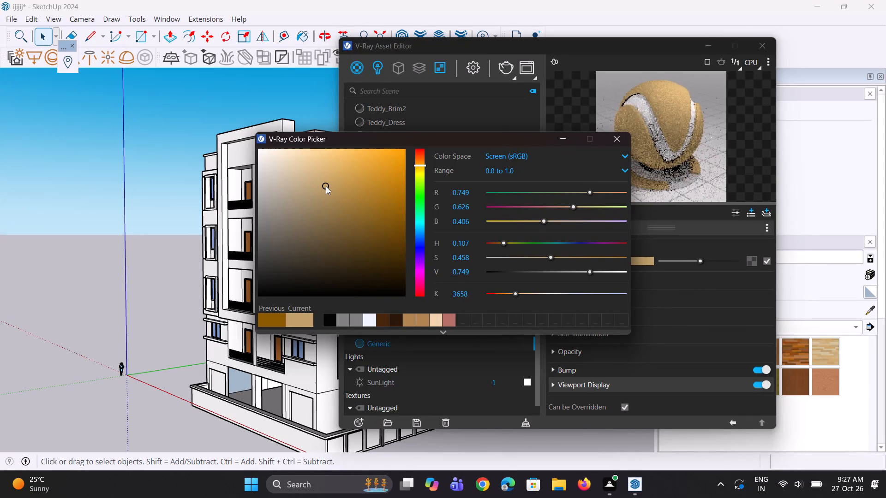
Set the Generic material's diffuse color to a tan of R 0.749, G 0.626, B 0.406.
{"action": "left_click", "coordinate": [326, 186]}
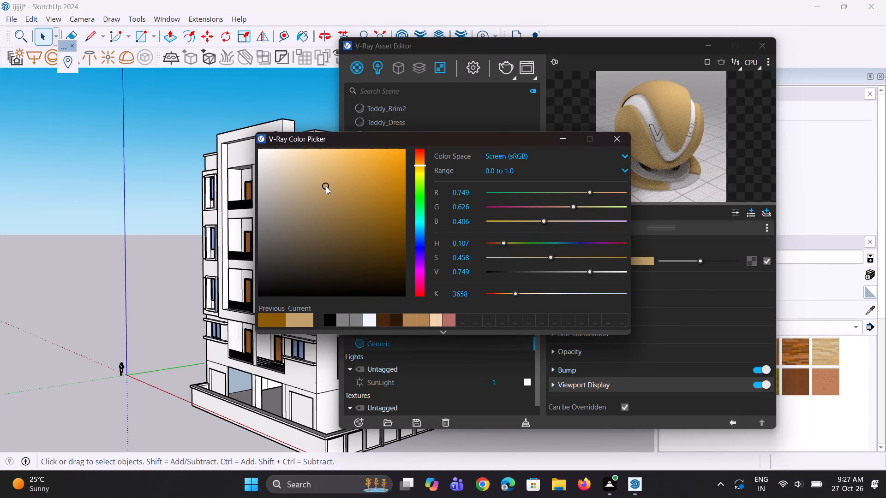
{"action": "left_click", "coordinate": [563, 138]}
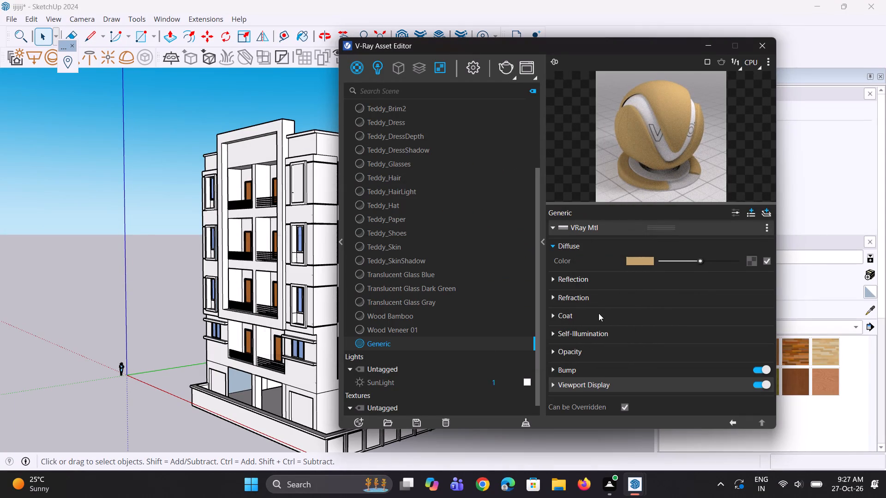
Give the Generic material a mid-grey reflection color and a reflection glossiness of 0.95.
{"action": "left_click", "coordinate": [617, 279]}
{"action": "left_click", "coordinate": [676, 293]}
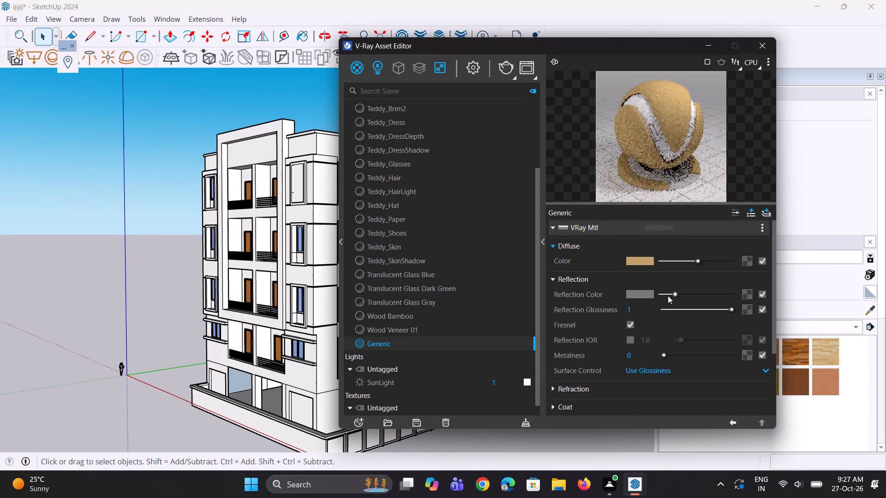
{"action": "left_click_drag", "start_coordinate": [638, 309], "coordinate": [617, 309]}
{"action": "type", "text": "0.95"}
{"action": "key", "text": "Return"}
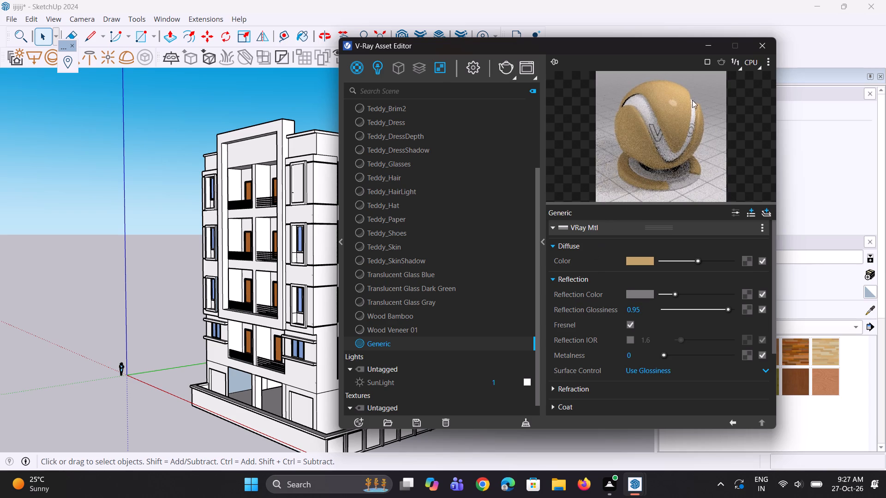
{"action": "double_click", "coordinate": [685, 103]}
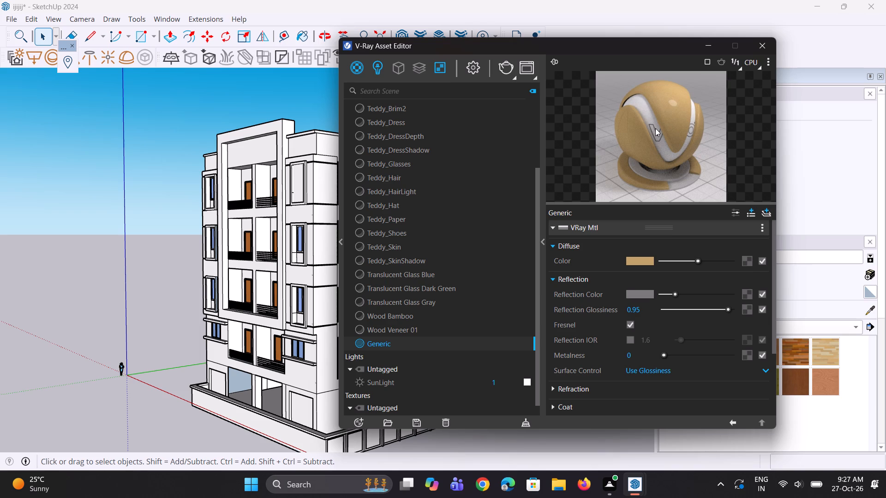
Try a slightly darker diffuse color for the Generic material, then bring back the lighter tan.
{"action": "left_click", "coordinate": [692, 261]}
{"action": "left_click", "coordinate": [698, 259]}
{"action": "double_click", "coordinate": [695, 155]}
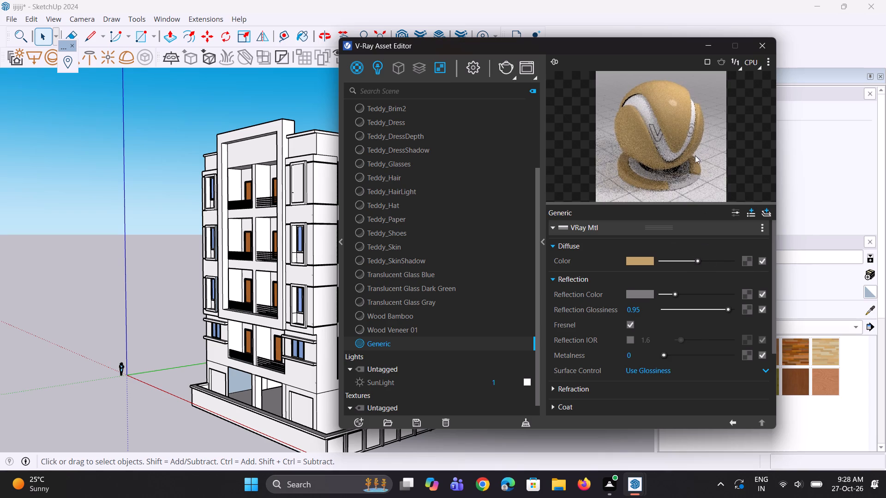
Paint the side wall face above the top louvre panel beside the corner bay with the Generic material.
{"action": "left_click", "coordinate": [707, 43]}
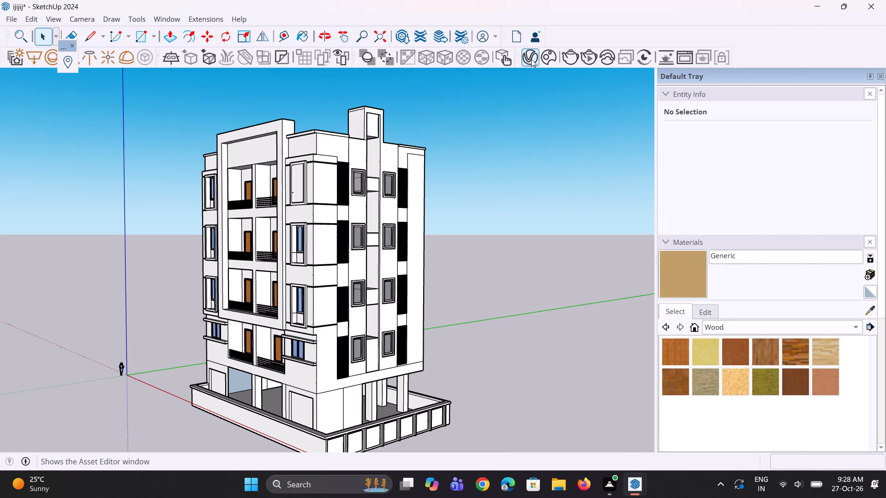
{"action": "left_click", "coordinate": [670, 279]}
{"action": "scroll", "coordinate": [436, 385], "scroll_direction": "down", "scroll_amount": 3}
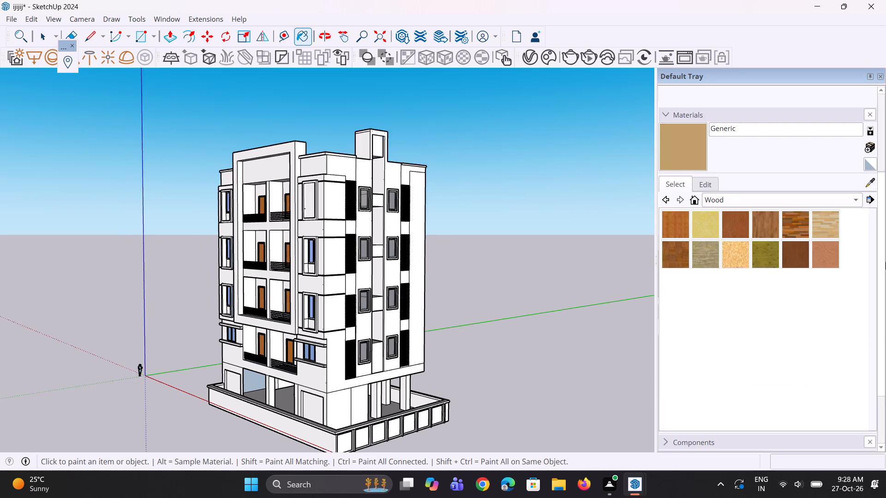
{"action": "scroll", "coordinate": [452, 368], "scroll_direction": "up", "scroll_amount": 3}
{"action": "scroll", "coordinate": [224, 283], "scroll_direction": "up", "scroll_amount": 6}
{"action": "middle_click_drag", "start_coordinate": [238, 292], "coordinate": [209, 318]}
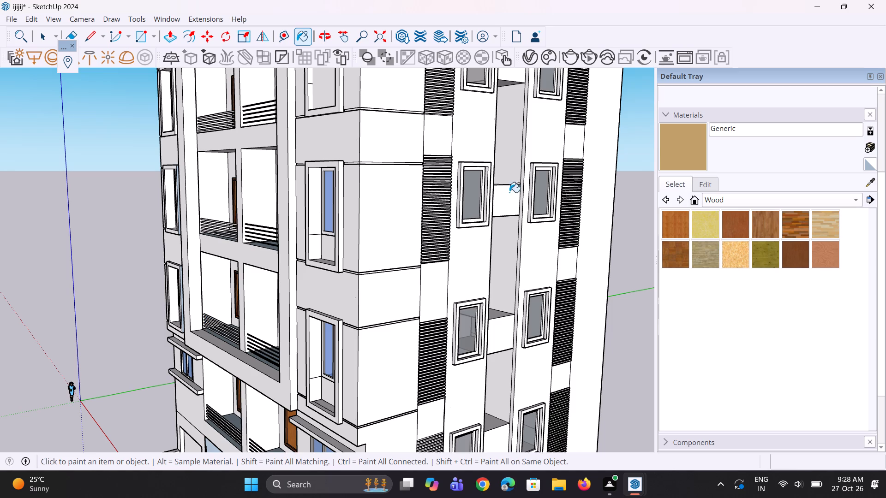
{"action": "left_click_drag", "start_coordinate": [698, 155], "coordinate": [688, 156]}
{"action": "scroll", "coordinate": [398, 244], "scroll_direction": "down", "scroll_amount": 7}
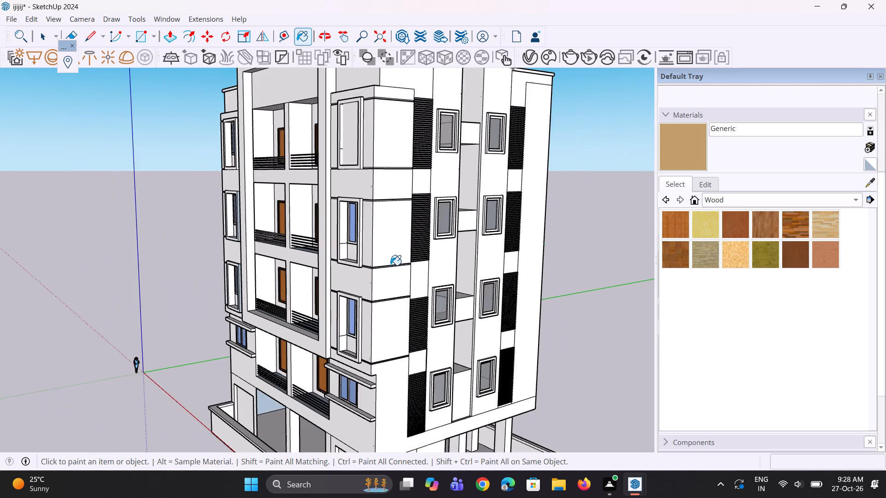
{"action": "scroll", "coordinate": [390, 265], "scroll_direction": "down", "scroll_amount": 3}
{"action": "middle_click_drag", "start_coordinate": [401, 263], "coordinate": [379, 266]}
{"action": "scroll", "coordinate": [440, 137], "scroll_direction": "up", "scroll_amount": 8}
{"action": "left_click", "coordinate": [362, 169]}
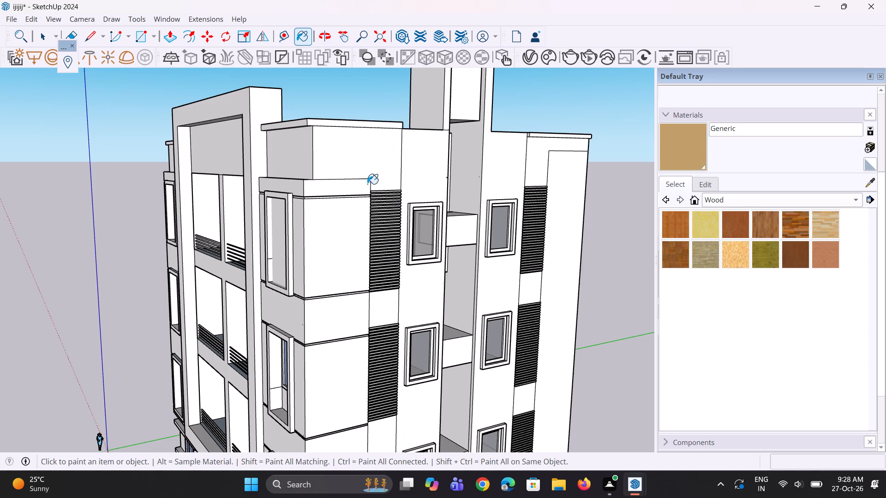
Paint the top two louvre panels beside the corner bay with the tan Generic material.
{"action": "scroll", "coordinate": [377, 219], "scroll_direction": "up", "scroll_amount": 4}
{"action": "scroll", "coordinate": [384, 179], "scroll_direction": "up", "scroll_amount": 15}
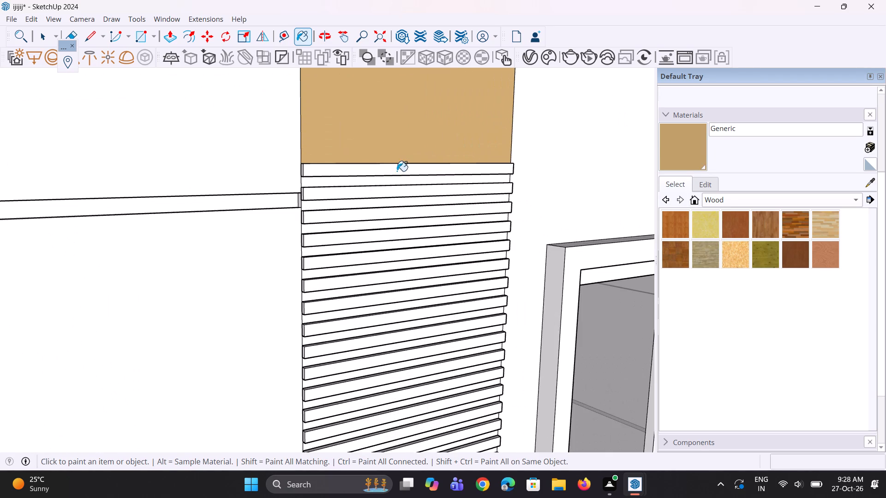
{"action": "left_click", "coordinate": [397, 171]}
{"action": "scroll", "coordinate": [382, 184], "scroll_direction": "down", "scroll_amount": 11}
{"action": "scroll", "coordinate": [345, 130], "scroll_direction": "down", "scroll_amount": 5}
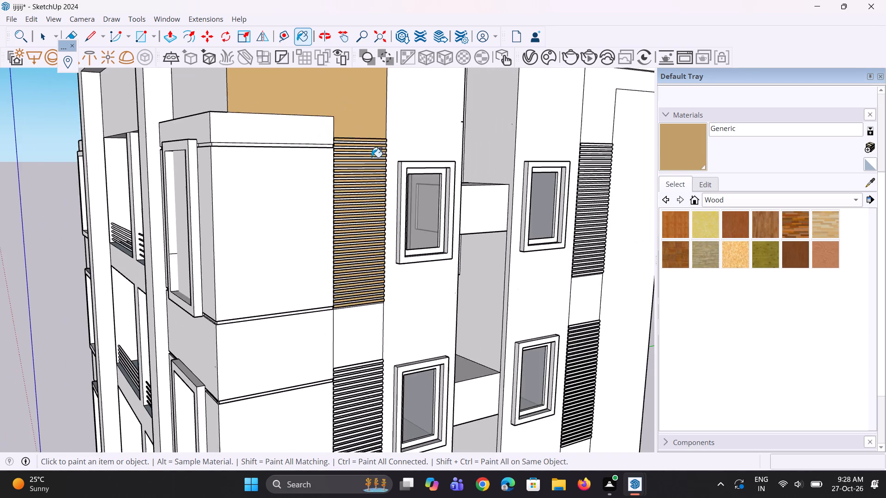
{"action": "scroll", "coordinate": [305, 373], "scroll_direction": "up", "scroll_amount": 12}
{"action": "left_click", "coordinate": [388, 354]}
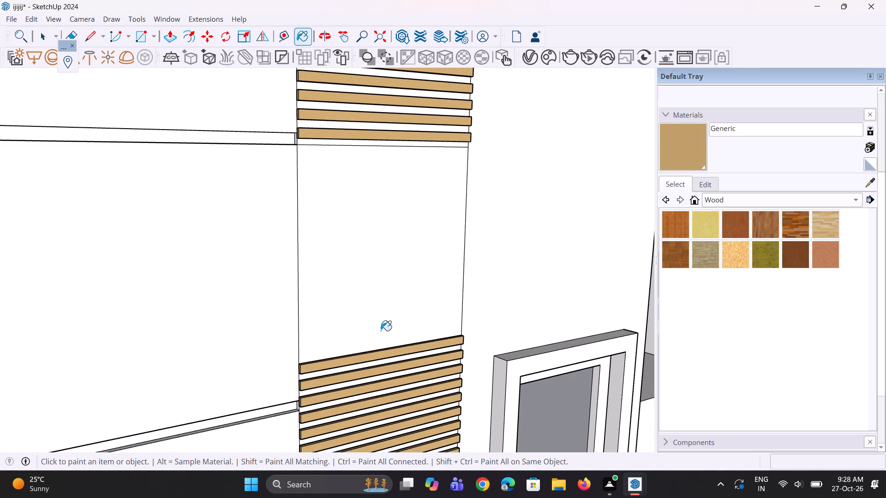
Paint the first six slats of the third louvre panel from the top with the Generic material.
{"action": "scroll", "coordinate": [365, 209], "scroll_direction": "down", "scroll_amount": 20}
{"action": "scroll", "coordinate": [365, 209], "scroll_direction": "down", "scroll_amount": 5}
{"action": "scroll", "coordinate": [349, 287], "scroll_direction": "up", "scroll_amount": 8}
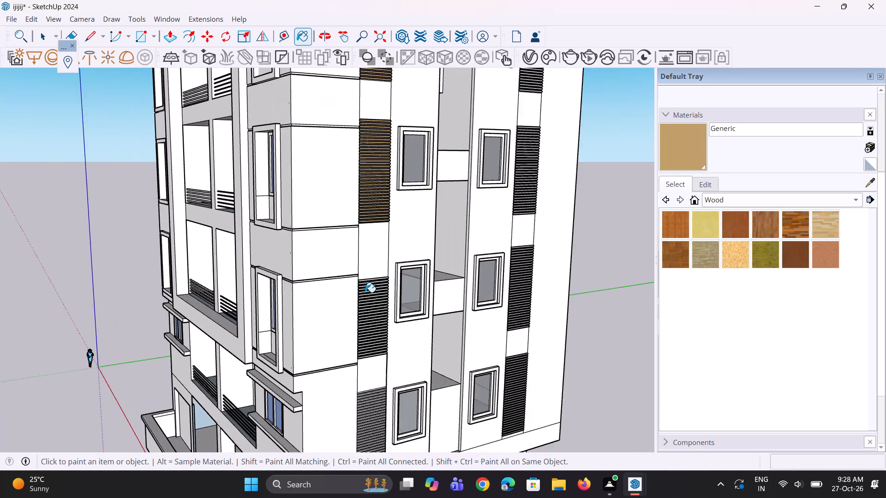
{"action": "scroll", "coordinate": [365, 292], "scroll_direction": "up", "scroll_amount": 15}
{"action": "left_click", "coordinate": [367, 255]}
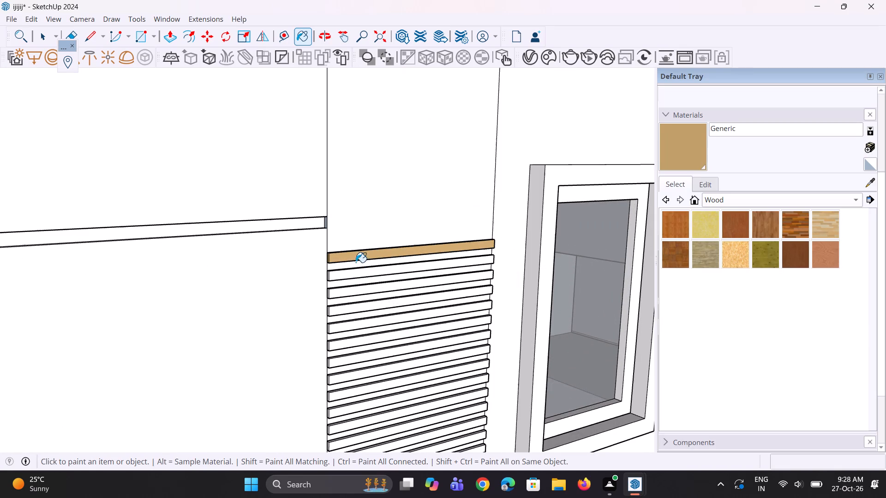
{"action": "left_click", "coordinate": [357, 275]}
{"action": "scroll", "coordinate": [357, 297], "scroll_direction": "up", "scroll_amount": 8}
{"action": "left_click", "coordinate": [352, 287]}
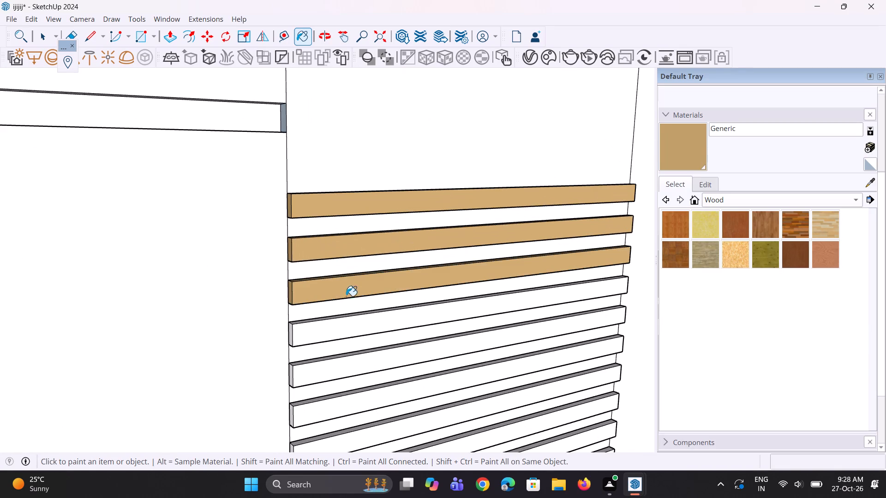
{"action": "left_click", "coordinate": [353, 328]}
{"action": "scroll", "coordinate": [300, 272], "scroll_direction": "down", "scroll_amount": 5}
{"action": "scroll", "coordinate": [318, 354], "scroll_direction": "up", "scroll_amount": 8}
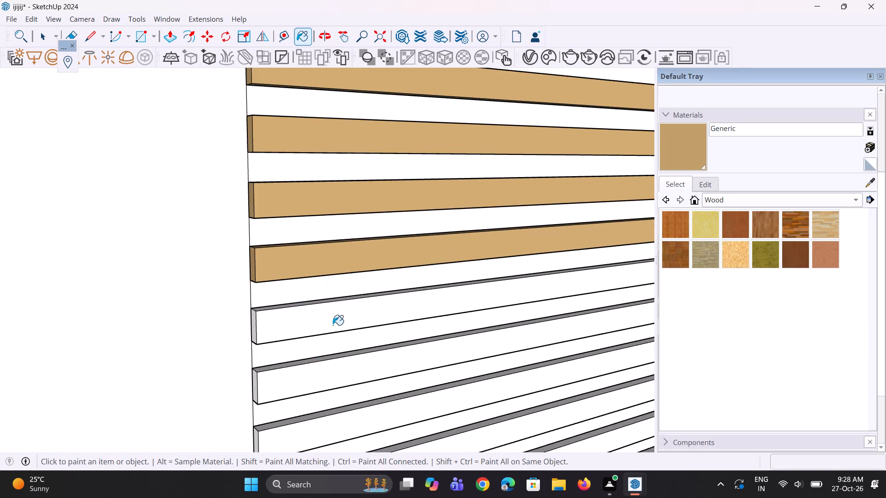
{"action": "left_click", "coordinate": [338, 318]}
{"action": "left_click", "coordinate": [331, 368]}
Continue down the third louvre panel, painting the following seven slats with the Generic material.
{"action": "scroll", "coordinate": [325, 268], "scroll_direction": "down", "scroll_amount": 11}
{"action": "scroll", "coordinate": [297, 348], "scroll_direction": "up", "scroll_amount": 5}
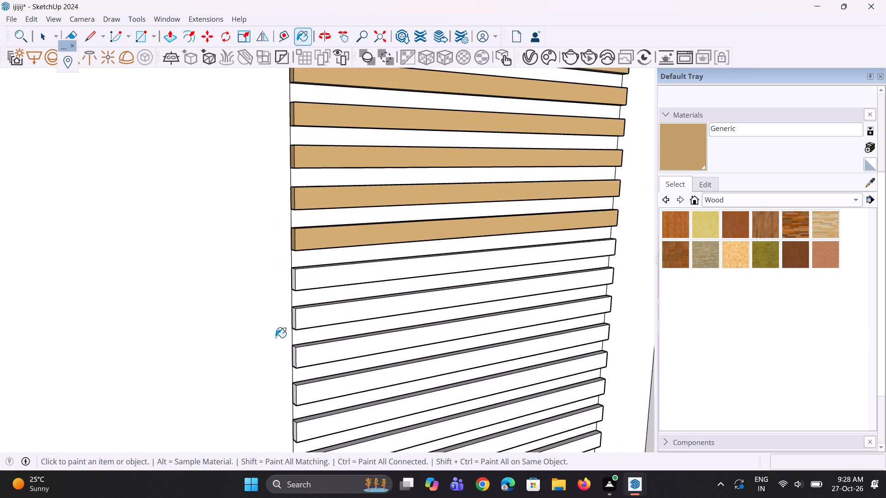
{"action": "scroll", "coordinate": [275, 338], "scroll_direction": "up", "scroll_amount": 5}
{"action": "left_click", "coordinate": [337, 255]}
{"action": "left_click", "coordinate": [357, 329]}
{"action": "scroll", "coordinate": [330, 249], "scroll_direction": "down", "scroll_amount": 5}
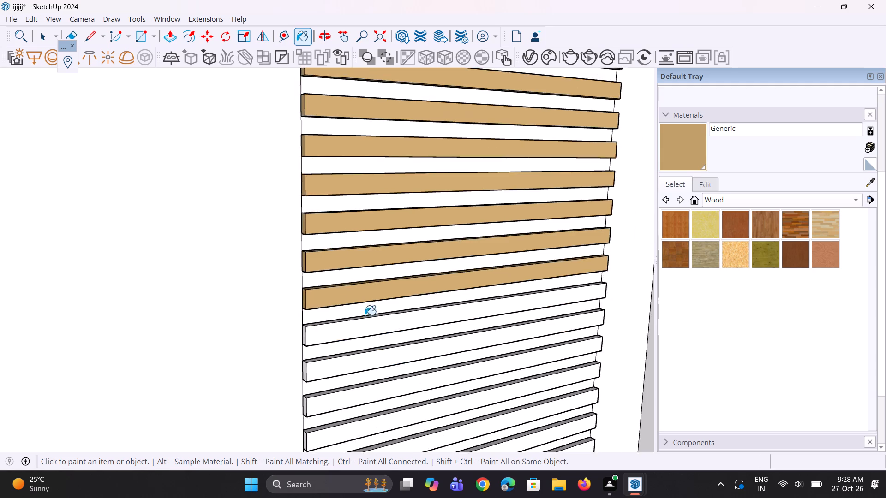
{"action": "scroll", "coordinate": [388, 380], "scroll_direction": "up", "scroll_amount": 6}
{"action": "left_click", "coordinate": [365, 285]}
{"action": "left_click", "coordinate": [360, 361]}
{"action": "scroll", "coordinate": [323, 298], "scroll_direction": "down", "scroll_amount": 11}
{"action": "scroll", "coordinate": [315, 385], "scroll_direction": "up", "scroll_amount": 5}
{"action": "left_click", "coordinate": [312, 314]}
{"action": "left_click", "coordinate": [308, 353]}
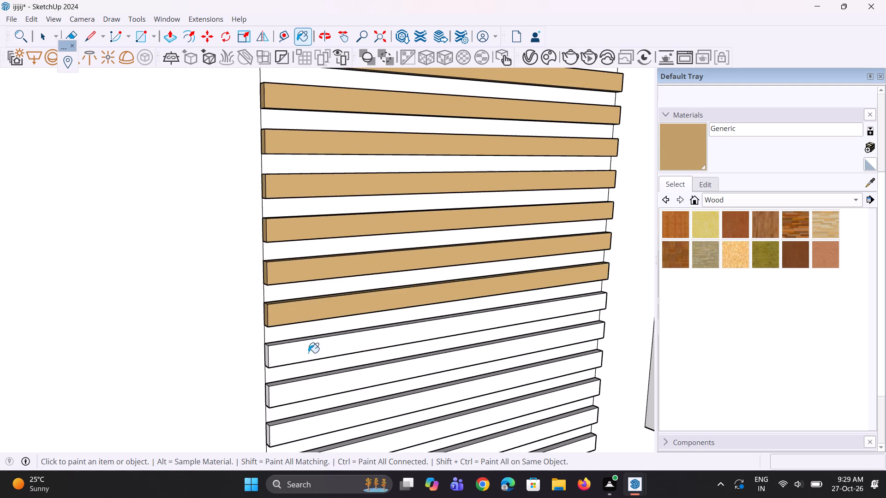
{"action": "left_click", "coordinate": [316, 389]}
Paint another eight slats down the third louvre panel with the Generic material.
{"action": "scroll", "coordinate": [297, 326], "scroll_direction": "down", "scroll_amount": 16}
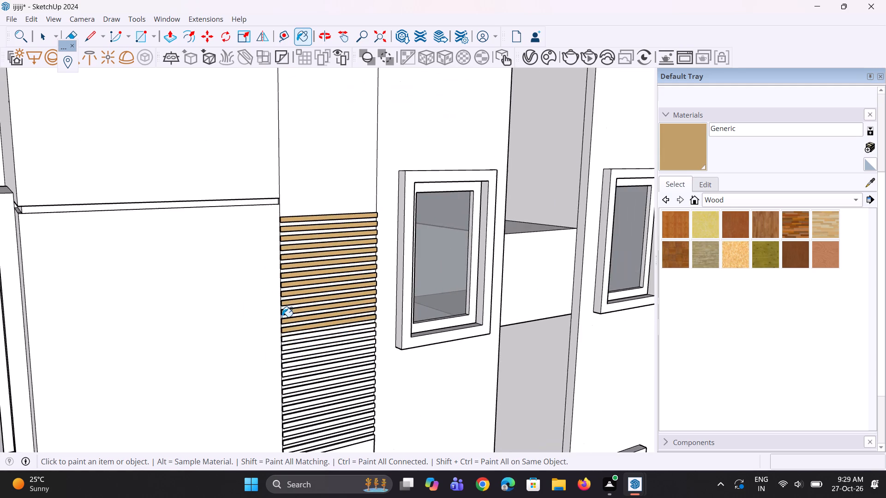
{"action": "scroll", "coordinate": [285, 340], "scroll_direction": "down", "scroll_amount": 6}
{"action": "scroll", "coordinate": [288, 434], "scroll_direction": "up", "scroll_amount": 16}
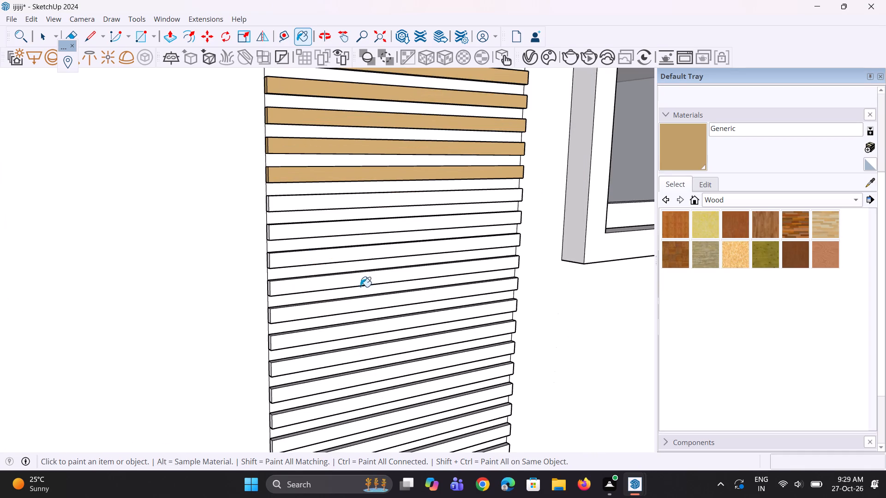
{"action": "left_click", "coordinate": [352, 201]}
{"action": "left_click", "coordinate": [347, 223]}
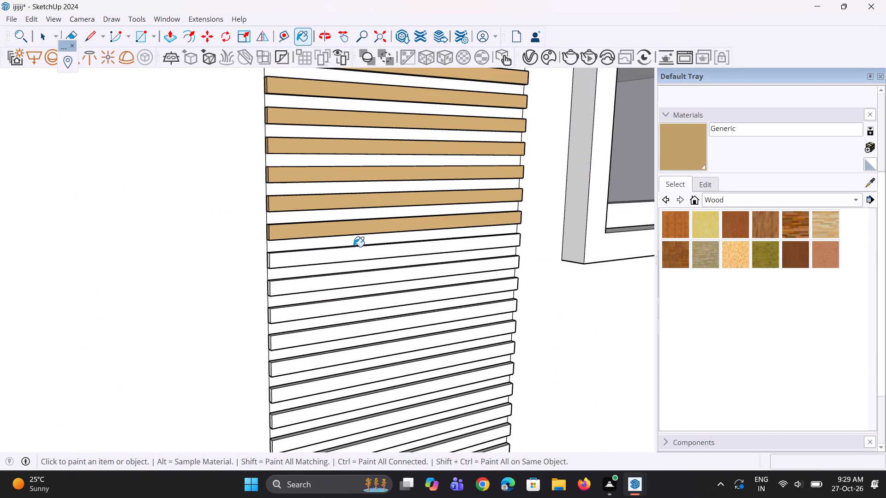
{"action": "left_click", "coordinate": [353, 254]}
{"action": "left_click", "coordinate": [330, 280]}
{"action": "left_click", "coordinate": [325, 306]}
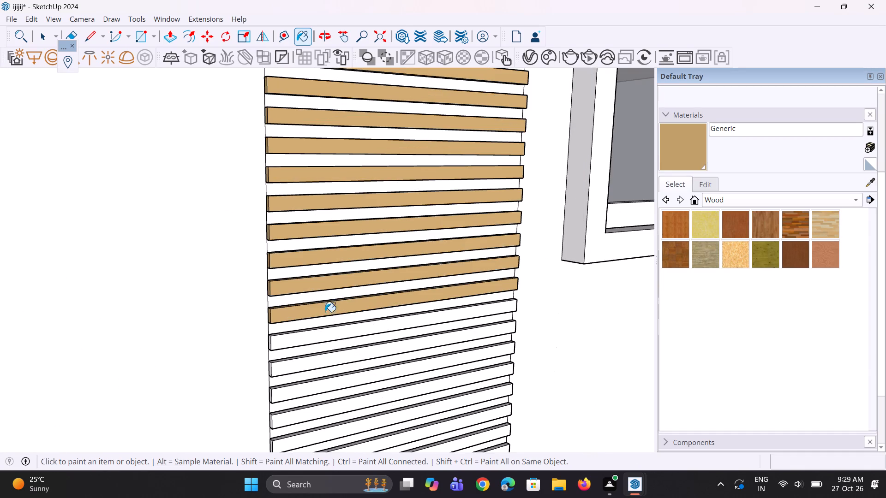
{"action": "left_click", "coordinate": [326, 331]}
{"action": "left_click", "coordinate": [326, 359]}
{"action": "left_click", "coordinate": [325, 382]}
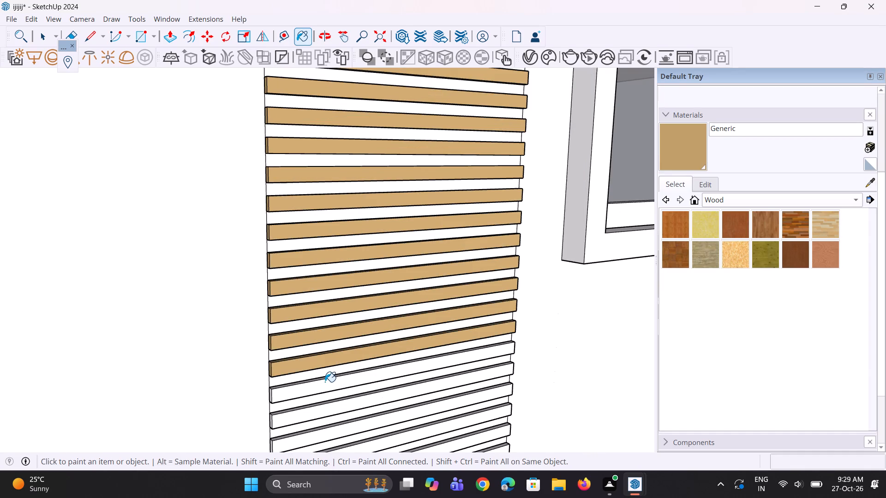
Paint the remaining seven slats at the bottom of the third louvre panel with the Generic material.
{"action": "scroll", "coordinate": [308, 312], "scroll_direction": "down", "scroll_amount": 9}
{"action": "scroll", "coordinate": [321, 376], "scroll_direction": "up", "scroll_amount": 4}
{"action": "scroll", "coordinate": [299, 340], "scroll_direction": "up", "scroll_amount": 4}
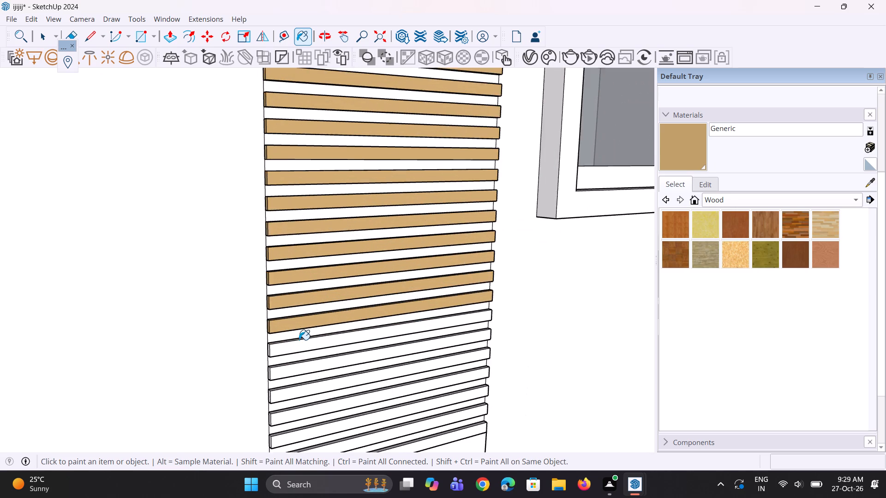
{"action": "left_click", "coordinate": [299, 340]}
{"action": "left_click", "coordinate": [315, 371]}
{"action": "scroll", "coordinate": [326, 397], "scroll_direction": "up", "scroll_amount": 3}
{"action": "left_click", "coordinate": [329, 389]}
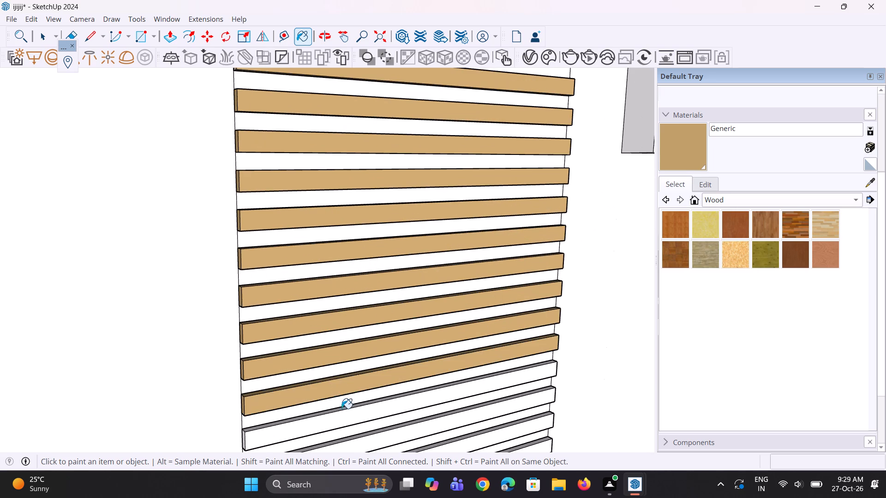
{"action": "left_click", "coordinate": [345, 411]}
{"action": "scroll", "coordinate": [305, 353], "scroll_direction": "down", "scroll_amount": 12}
{"action": "scroll", "coordinate": [335, 373], "scroll_direction": "up", "scroll_amount": 5}
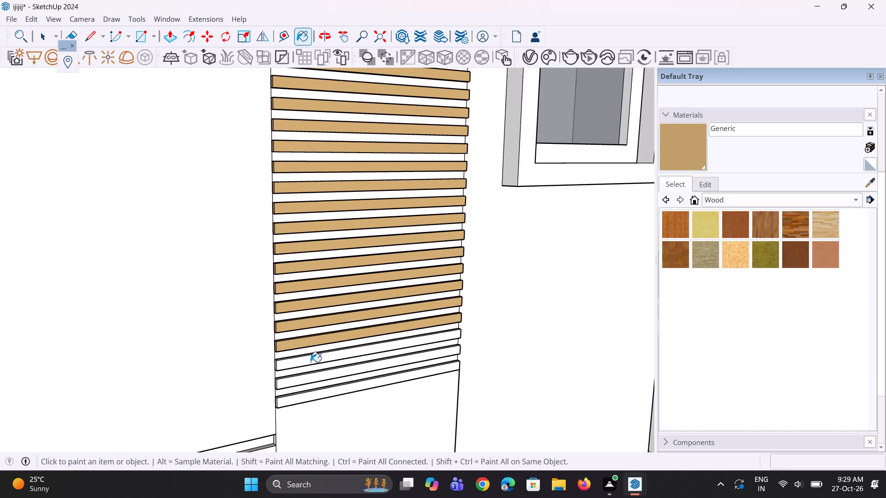
{"action": "scroll", "coordinate": [311, 362], "scroll_direction": "up", "scroll_amount": 6}
{"action": "left_click", "coordinate": [306, 354]}
{"action": "left_click_drag", "start_coordinate": [312, 386], "coordinate": [316, 386]}
{"action": "left_click", "coordinate": [323, 421]}
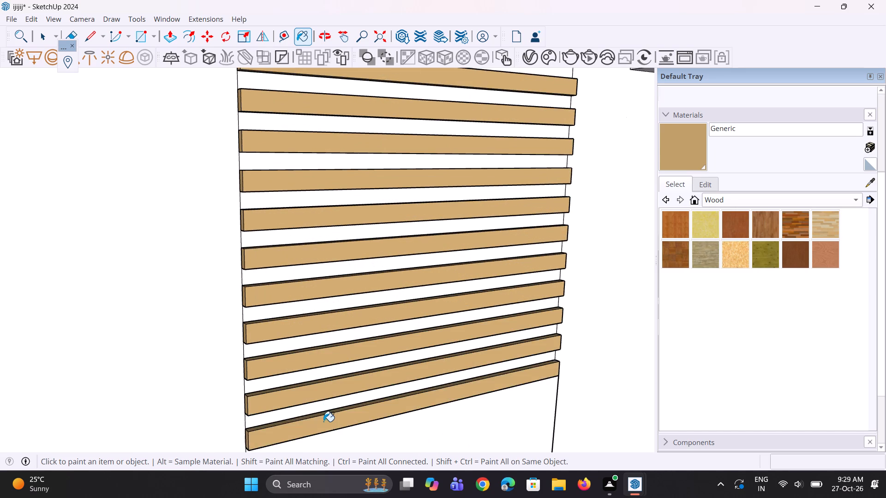
Move the fourth, lowest louvre panel of the first column slightly outward so its slats stand clear of the wall.
{"action": "scroll", "coordinate": [315, 383], "scroll_direction": "down", "scroll_amount": 20}
{"action": "scroll", "coordinate": [315, 383], "scroll_direction": "down", "scroll_amount": 5}
{"action": "scroll", "coordinate": [317, 305], "scroll_direction": "down", "scroll_amount": 5}
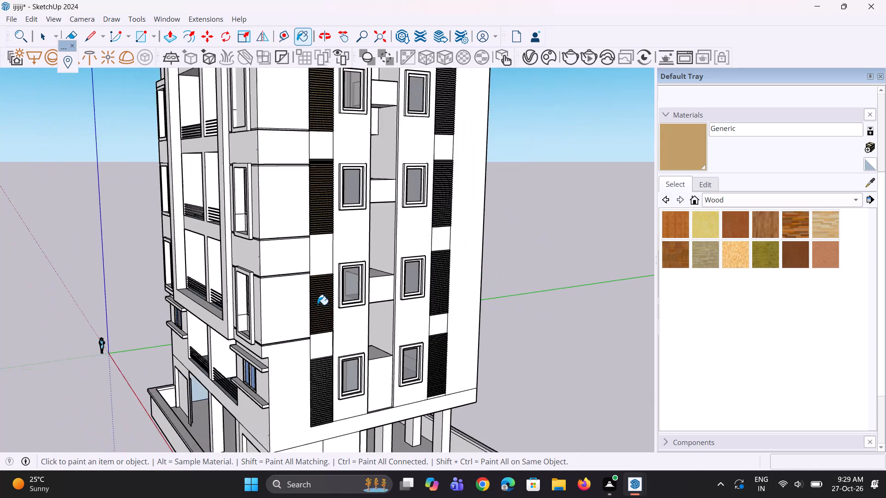
{"action": "scroll", "coordinate": [317, 397], "scroll_direction": "up", "scroll_amount": 9}
{"action": "scroll", "coordinate": [317, 301], "scroll_direction": "up", "scroll_amount": 15}
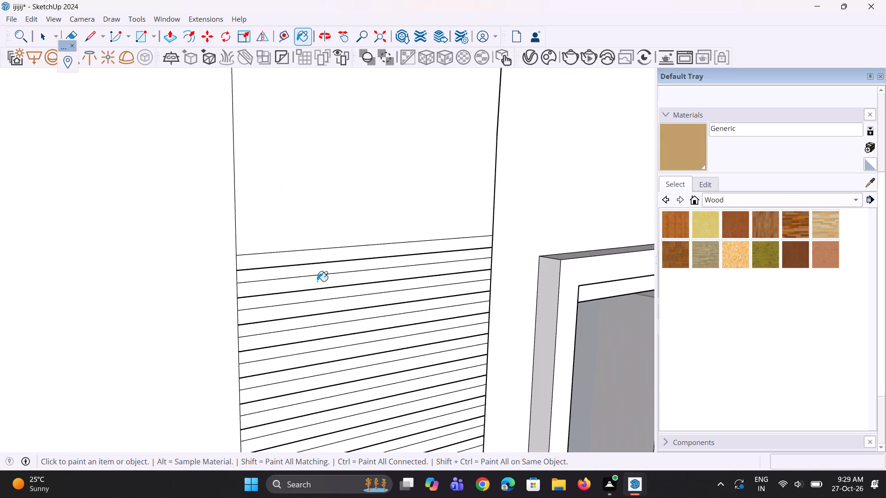
{"action": "middle_click_drag", "start_coordinate": [291, 288], "coordinate": [346, 319]}
{"action": "key", "text": "space"}
{"action": "key", "text": "space"}
{"action": "scroll", "coordinate": [299, 290], "scroll_direction": "up", "scroll_amount": 3}
{"action": "left_click", "coordinate": [279, 275]}
{"action": "scroll", "coordinate": [279, 279], "scroll_direction": "up", "scroll_amount": 1}
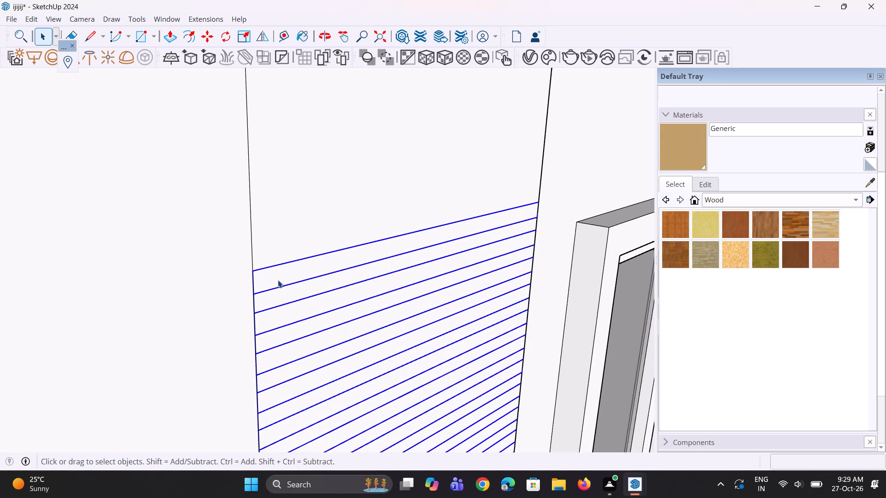
{"action": "key", "text": "m"}
{"action": "scroll", "coordinate": [278, 280], "scroll_direction": "up", "scroll_amount": 3}
{"action": "left_click", "coordinate": [247, 271]}
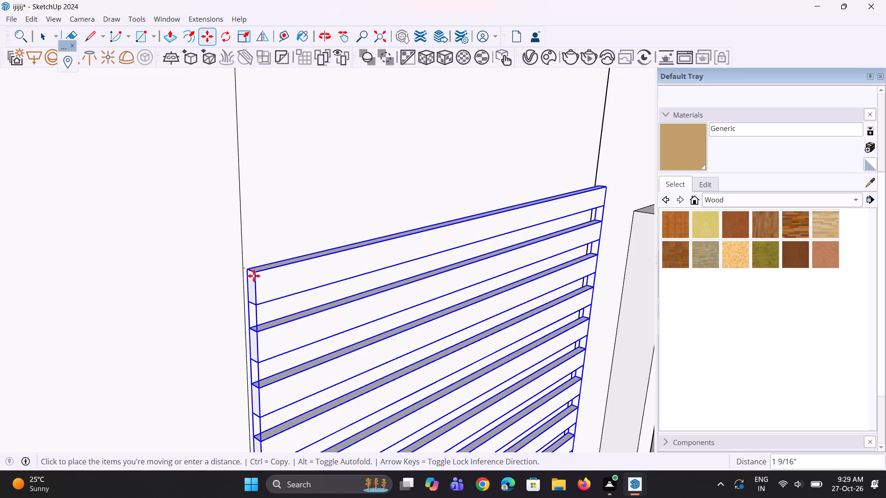
{"action": "left_click", "coordinate": [251, 273]}
{"action": "key", "text": "space"}
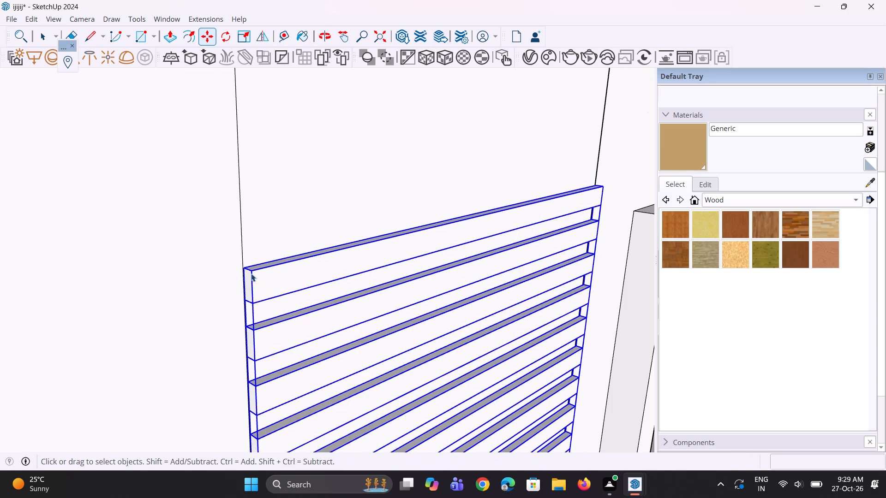
{"action": "key", "text": "space"}
Paint the whole lowest louvre panel of the first column with the Generic material and clear the selection.
{"action": "left_click", "coordinate": [673, 164]}
{"action": "left_click", "coordinate": [286, 261]}
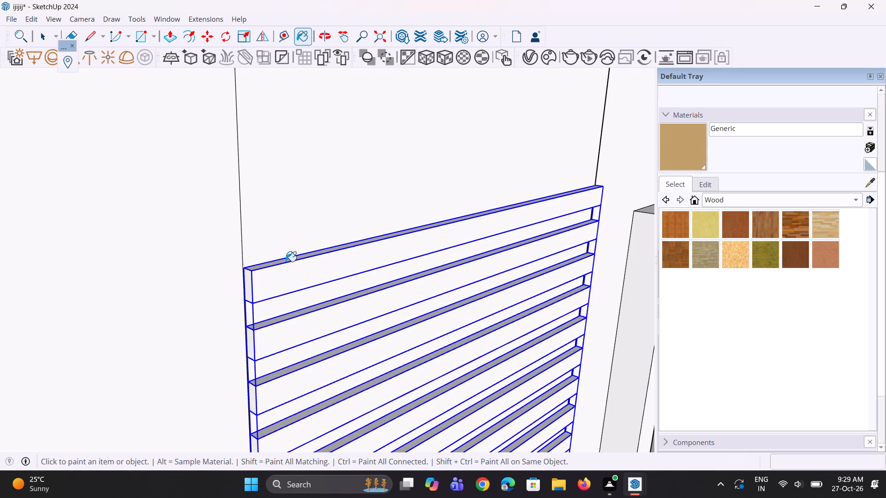
{"action": "scroll", "coordinate": [293, 279], "scroll_direction": "down", "scroll_amount": 12}
{"action": "key", "text": "space"}
{"action": "key", "text": "space"}
{"action": "scroll", "coordinate": [275, 296], "scroll_direction": "down", "scroll_amount": 9}
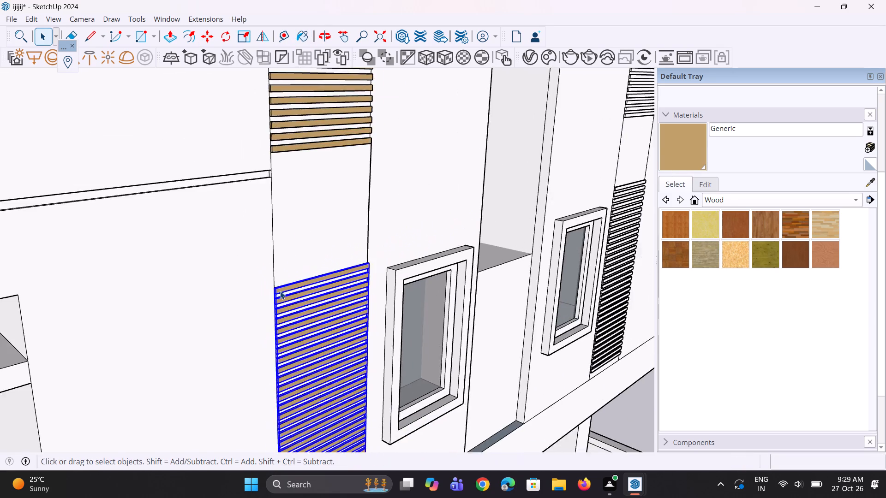
{"action": "scroll", "coordinate": [280, 291], "scroll_direction": "down", "scroll_amount": 11}
{"action": "key", "text": "space"}
{"action": "key", "text": "space"}
{"action": "left_click", "coordinate": [526, 330]}
Paint the lowest louvre panel of the second column, beyond the windows, with the Generic material.
{"action": "middle_click_drag", "start_coordinate": [125, 278], "coordinate": [174, 265]}
{"action": "scroll", "coordinate": [404, 287], "scroll_direction": "up", "scroll_amount": 6}
{"action": "scroll", "coordinate": [335, 317], "scroll_direction": "up", "scroll_amount": 3}
{"action": "scroll", "coordinate": [320, 263], "scroll_direction": "up", "scroll_amount": 8}
{"action": "middle_click_drag", "start_coordinate": [365, 278], "coordinate": [417, 269]}
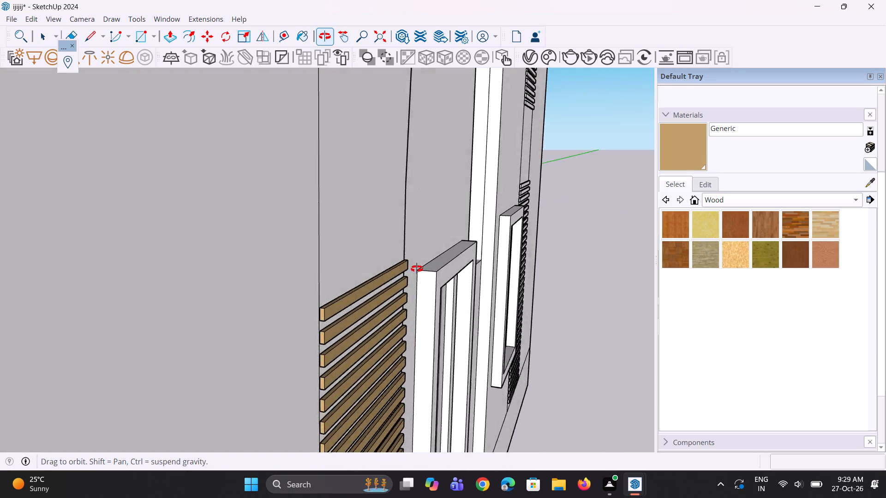
{"action": "middle_click_drag", "start_coordinate": [417, 269], "coordinate": [255, 271]}
{"action": "scroll", "coordinate": [254, 271], "scroll_direction": "down", "scroll_amount": 1}
{"action": "scroll", "coordinate": [220, 326], "scroll_direction": "down", "scroll_amount": 19}
{"action": "scroll", "coordinate": [315, 318], "scroll_direction": "up", "scroll_amount": 1}
{"action": "middle_click_drag", "start_coordinate": [286, 323], "coordinate": [148, 332]}
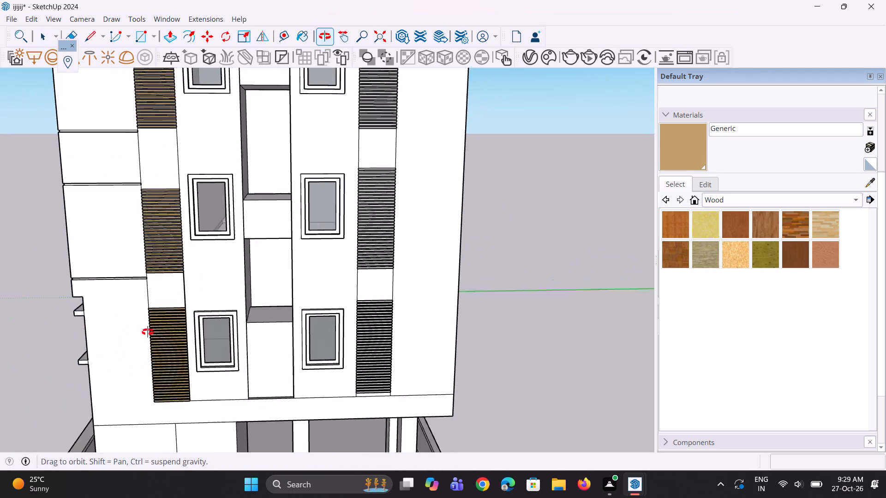
{"action": "middle_click_drag", "start_coordinate": [148, 332], "coordinate": [135, 335]}
{"action": "scroll", "coordinate": [379, 331], "scroll_direction": "up", "scroll_amount": 10}
{"action": "middle_click_drag", "start_coordinate": [335, 304], "coordinate": [288, 293]}
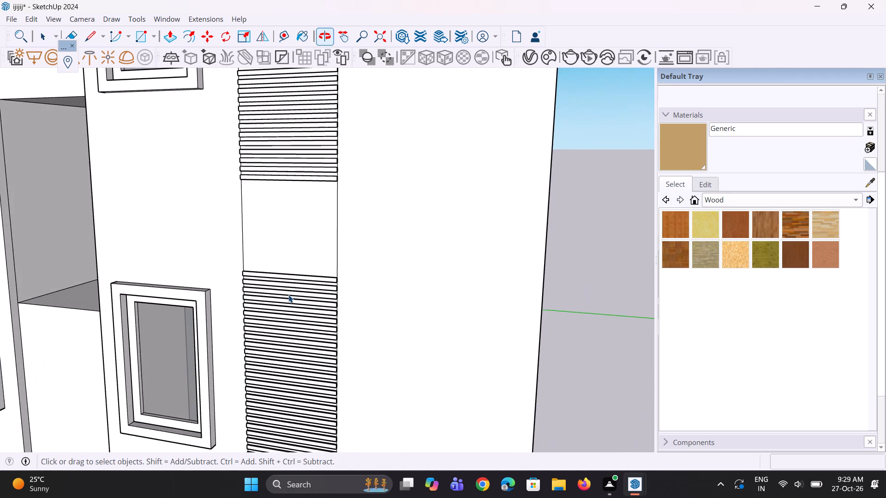
{"action": "left_click", "coordinate": [670, 154]}
{"action": "scroll", "coordinate": [324, 260], "scroll_direction": "up", "scroll_amount": 8}
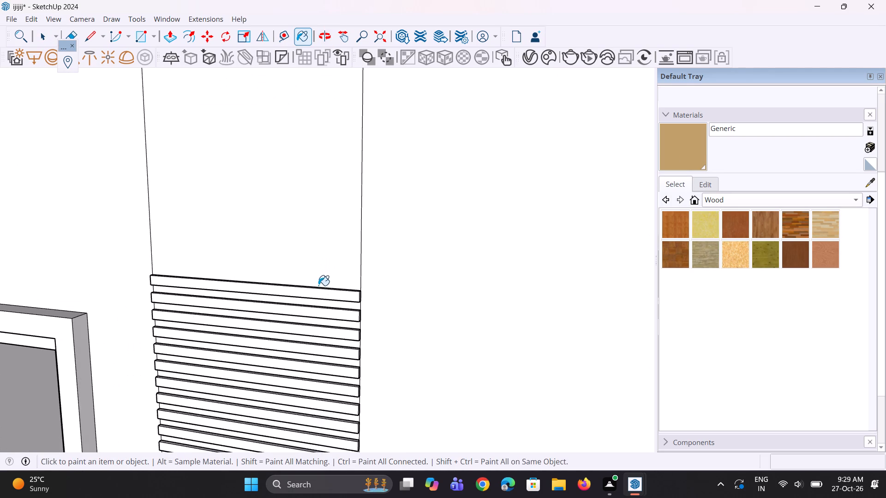
{"action": "left_click", "coordinate": [318, 293]}
{"action": "scroll", "coordinate": [345, 403], "scroll_direction": "down", "scroll_amount": 17}
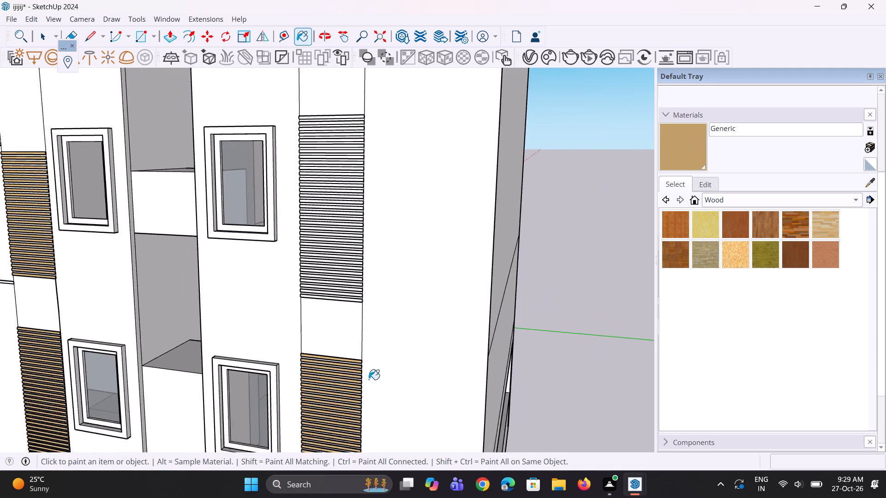
Paint the two middle louvre panels of the second column with the Generic material.
{"action": "scroll", "coordinate": [369, 379], "scroll_direction": "down", "scroll_amount": 4}
{"action": "middle_click_drag", "start_coordinate": [414, 332], "coordinate": [303, 341]}
{"action": "scroll", "coordinate": [240, 279], "scroll_direction": "up", "scroll_amount": 11}
{"action": "scroll", "coordinate": [232, 236], "scroll_direction": "up", "scroll_amount": 6}
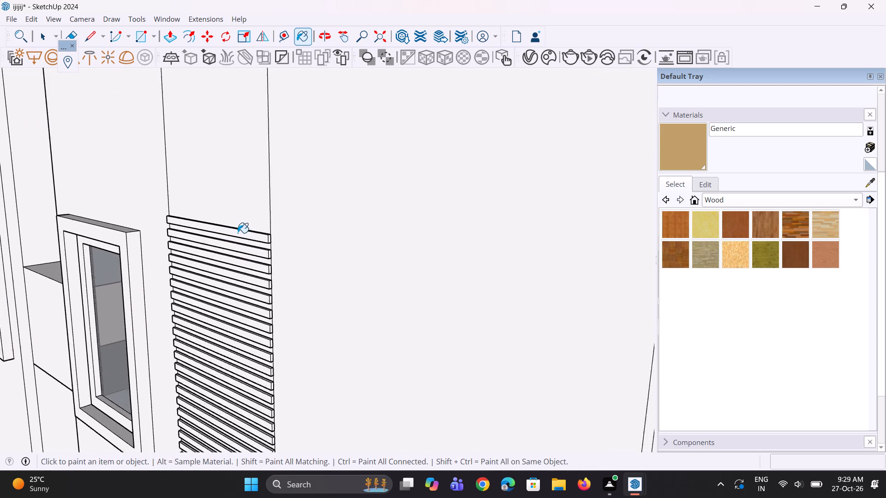
{"action": "scroll", "coordinate": [238, 233], "scroll_direction": "up", "scroll_amount": 3}
{"action": "left_click", "coordinate": [238, 233]}
{"action": "scroll", "coordinate": [248, 359], "scroll_direction": "down", "scroll_amount": 6}
{"action": "scroll", "coordinate": [297, 380], "scroll_direction": "down", "scroll_amount": 10}
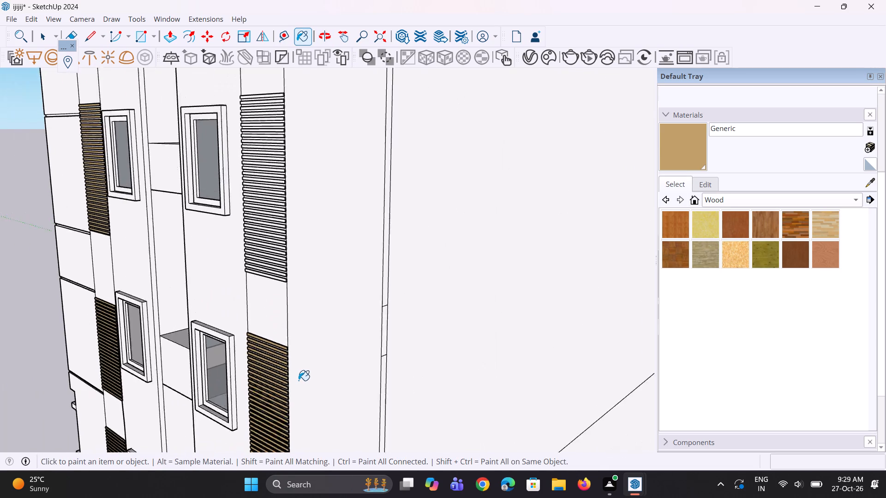
{"action": "scroll", "coordinate": [299, 380], "scroll_direction": "down", "scroll_amount": 7}
{"action": "scroll", "coordinate": [316, 128], "scroll_direction": "up", "scroll_amount": 11}
{"action": "scroll", "coordinate": [262, 342], "scroll_direction": "up", "scroll_amount": 9}
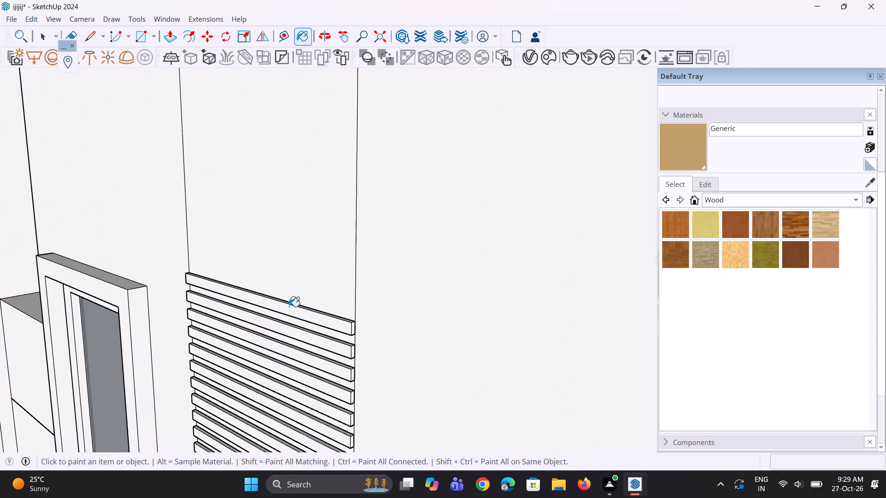
{"action": "left_click", "coordinate": [288, 306]}
{"action": "scroll", "coordinate": [323, 385], "scroll_direction": "down", "scroll_amount": 20}
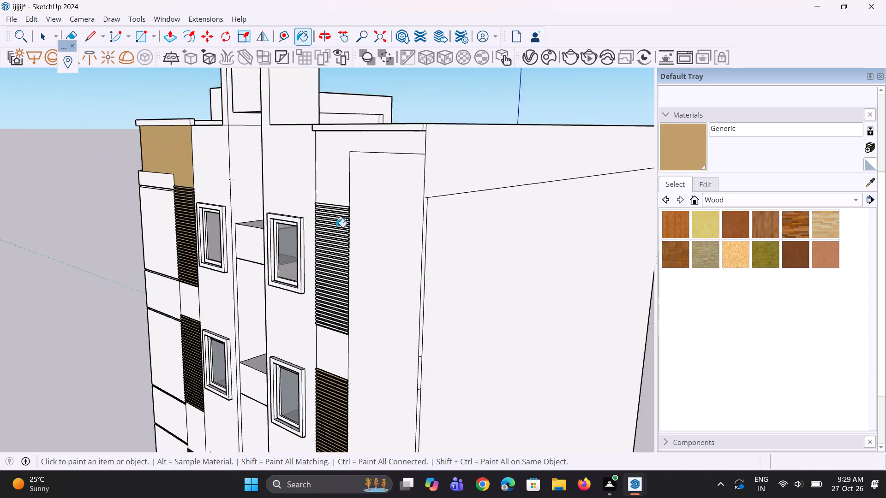
Paint the top louvre panel of the second column with the Generic material.
{"action": "scroll", "coordinate": [316, 122], "scroll_direction": "up", "scroll_amount": 4}
{"action": "scroll", "coordinate": [319, 267], "scroll_direction": "up", "scroll_amount": 9}
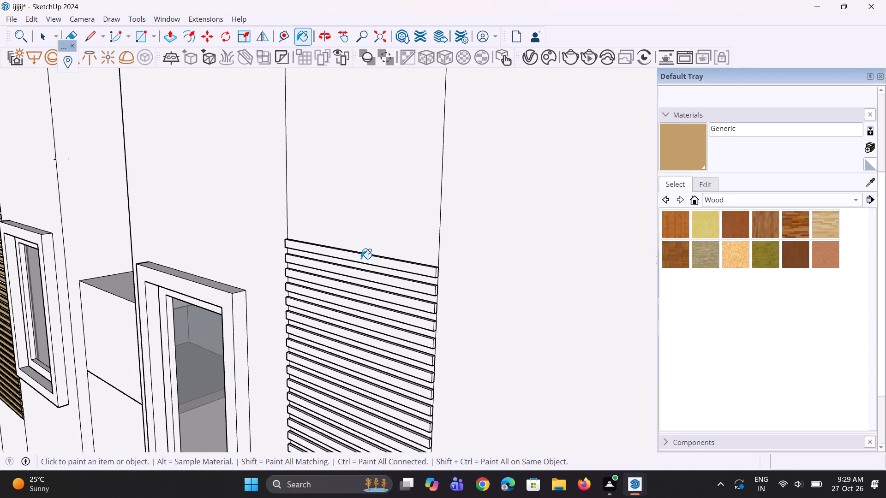
{"action": "left_click", "coordinate": [361, 259]}
{"action": "scroll", "coordinate": [296, 267], "scroll_direction": "down", "scroll_amount": 6}
{"action": "middle_click_drag", "start_coordinate": [292, 267], "coordinate": [313, 257]}
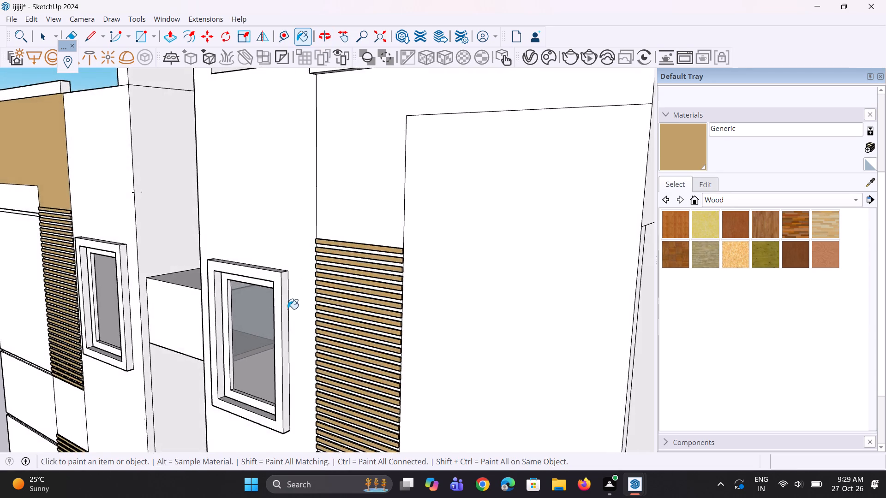
{"action": "scroll", "coordinate": [287, 313], "scroll_direction": "down", "scroll_amount": 13}
{"action": "middle_click_drag", "start_coordinate": [304, 272], "coordinate": [390, 247]}
{"action": "scroll", "coordinate": [381, 259], "scroll_direction": "up", "scroll_amount": 2}
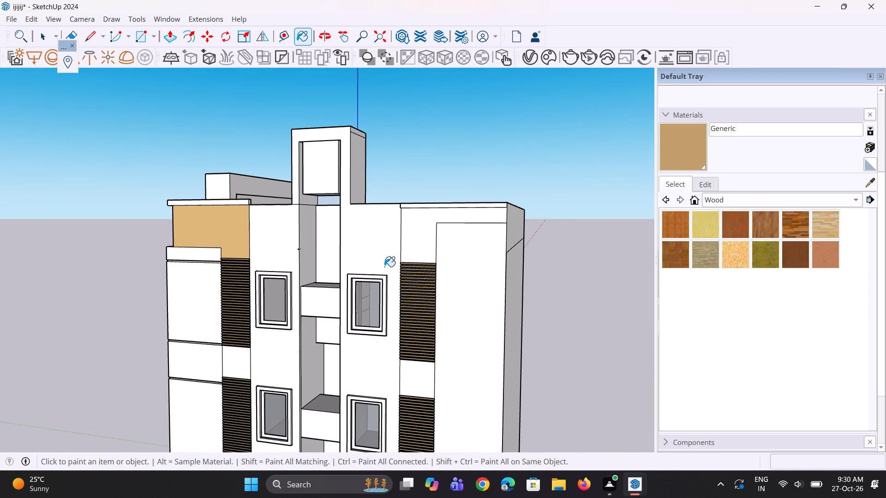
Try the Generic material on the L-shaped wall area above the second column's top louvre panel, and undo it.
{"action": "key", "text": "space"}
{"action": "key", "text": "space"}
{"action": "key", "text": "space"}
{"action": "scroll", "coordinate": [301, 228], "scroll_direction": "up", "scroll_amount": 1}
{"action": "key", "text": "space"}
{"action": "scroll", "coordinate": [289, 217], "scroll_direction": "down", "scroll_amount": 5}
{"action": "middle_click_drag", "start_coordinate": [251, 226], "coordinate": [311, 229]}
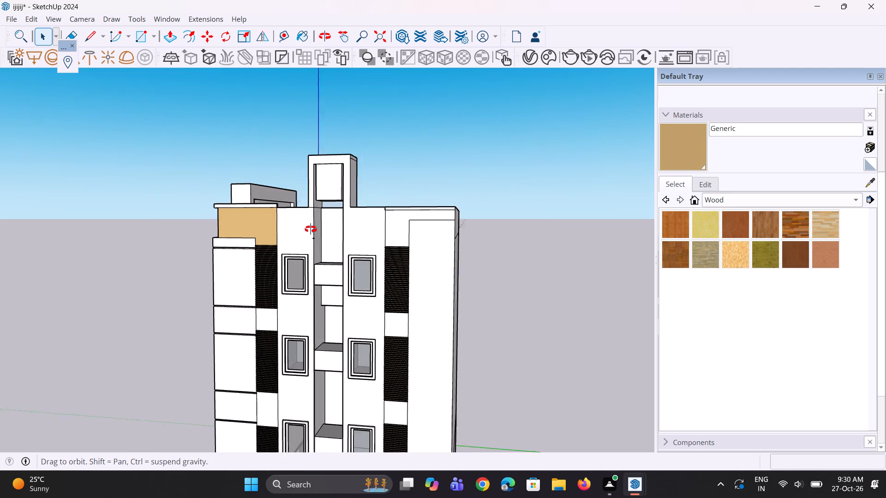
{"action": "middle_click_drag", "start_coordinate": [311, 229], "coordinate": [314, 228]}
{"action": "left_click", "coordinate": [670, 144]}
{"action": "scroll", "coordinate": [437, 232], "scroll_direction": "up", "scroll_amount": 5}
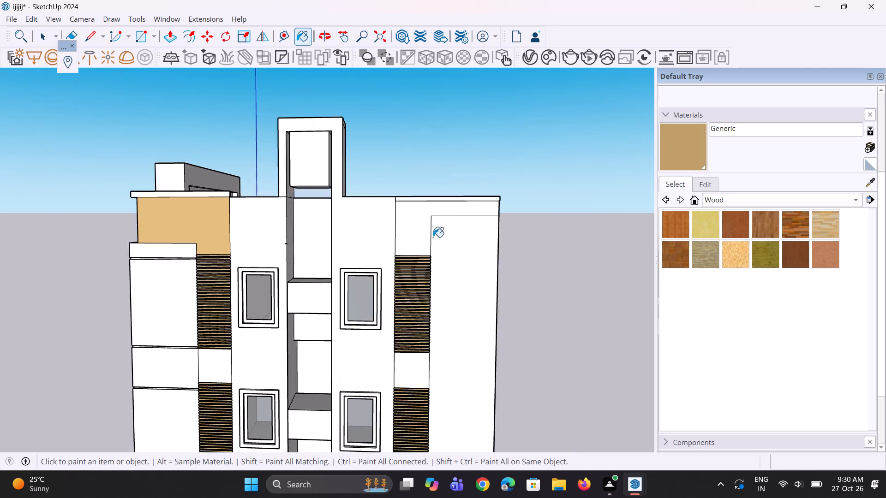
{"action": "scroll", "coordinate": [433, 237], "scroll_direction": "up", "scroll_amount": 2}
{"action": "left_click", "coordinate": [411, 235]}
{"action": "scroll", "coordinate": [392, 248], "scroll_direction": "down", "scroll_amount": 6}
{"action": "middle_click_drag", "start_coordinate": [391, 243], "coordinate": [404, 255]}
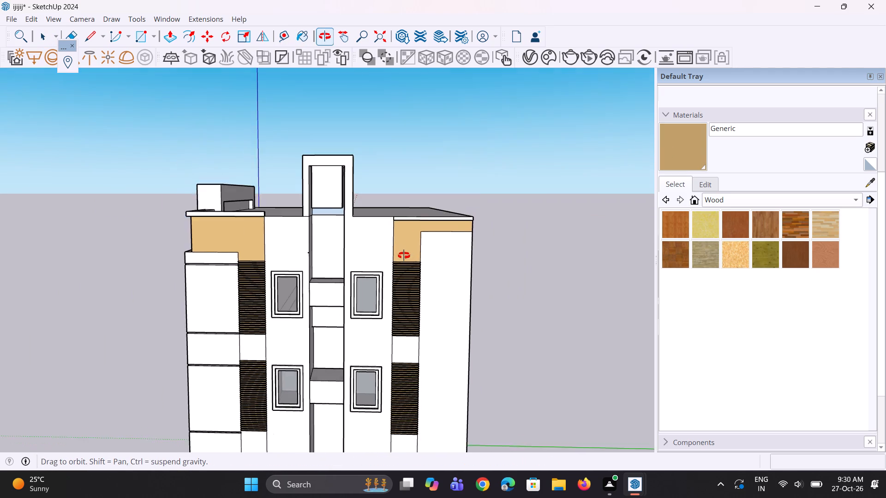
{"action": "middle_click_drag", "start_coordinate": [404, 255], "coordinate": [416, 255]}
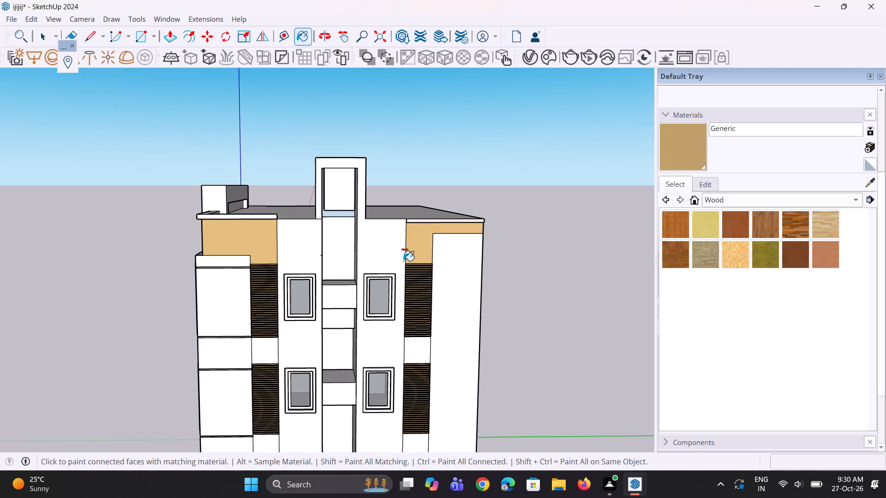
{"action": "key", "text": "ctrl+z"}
Move the horizontal edge beside the second column's top louvre panel down about 3 feet to deepen the wall band below the roof.
{"action": "key", "text": "space"}
{"action": "scroll", "coordinate": [451, 249], "scroll_direction": "up", "scroll_amount": 1}
{"action": "key", "text": "space"}
{"action": "scroll", "coordinate": [454, 237], "scroll_direction": "up", "scroll_amount": 2}
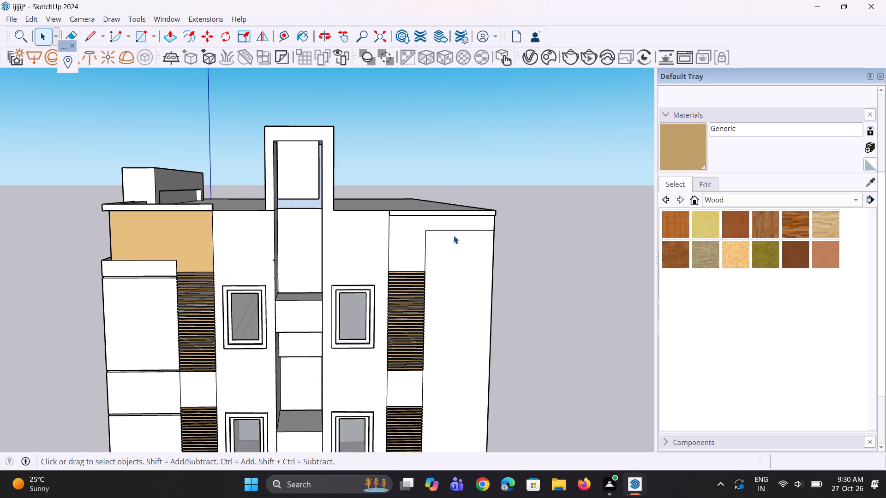
{"action": "scroll", "coordinate": [454, 236], "scroll_direction": "up", "scroll_amount": 2}
{"action": "left_click", "coordinate": [448, 231]}
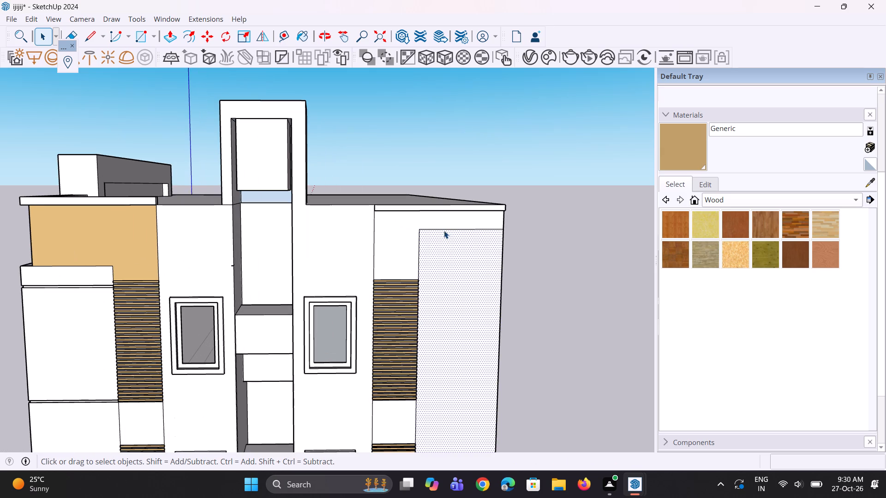
{"action": "left_click", "coordinate": [444, 231]}
{"action": "key", "text": "m"}
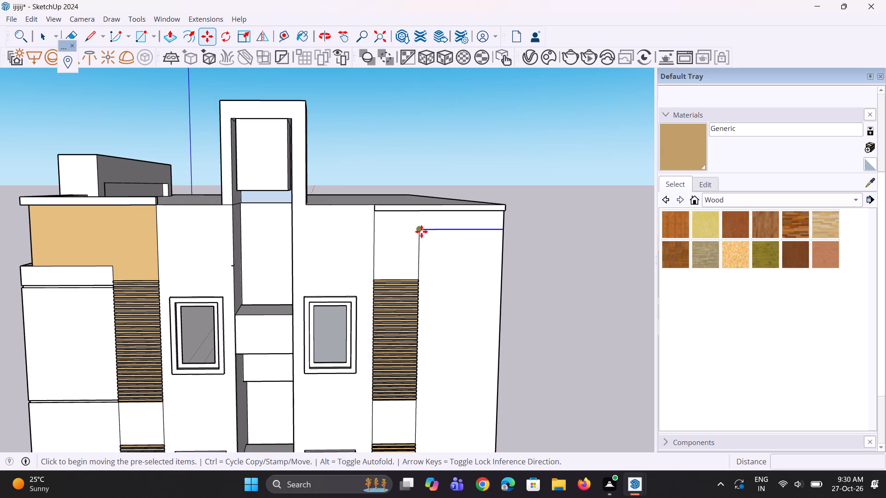
{"action": "left_click", "coordinate": [421, 231]}
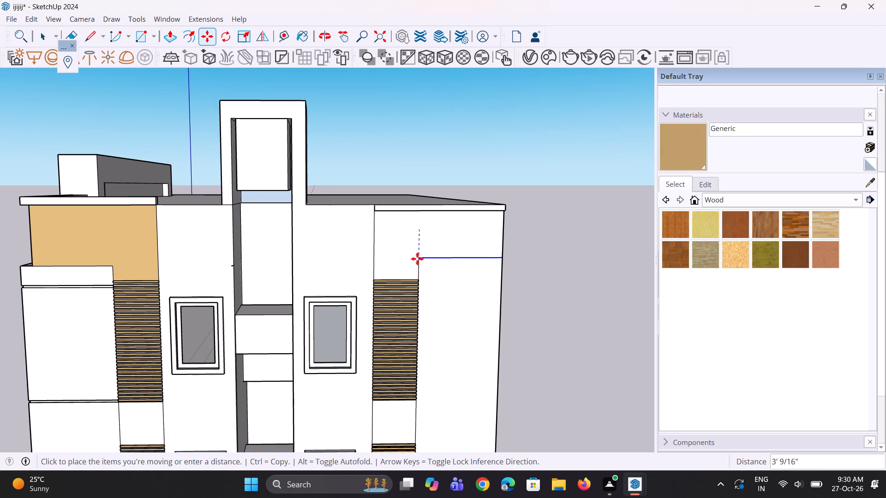
{"action": "left_click", "coordinate": [417, 261]}
{"action": "key", "text": "space"}
{"action": "key", "text": "space"}
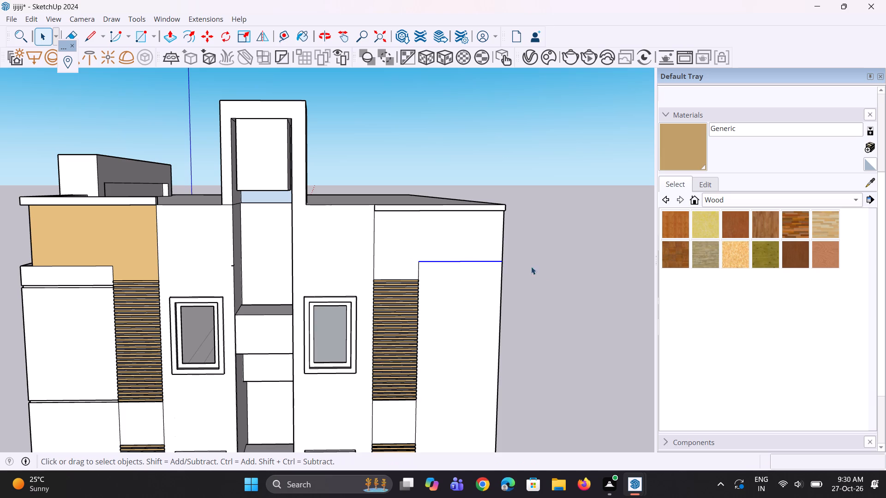
{"action": "left_click", "coordinate": [548, 268]}
Push/pull the top face of the coping strip above the second louvre column up 9 15/16", level with the first column's coping.
{"action": "scroll", "coordinate": [379, 287], "scroll_direction": "down", "scroll_amount": 1}
{"action": "scroll", "coordinate": [378, 236], "scroll_direction": "up", "scroll_amount": 3}
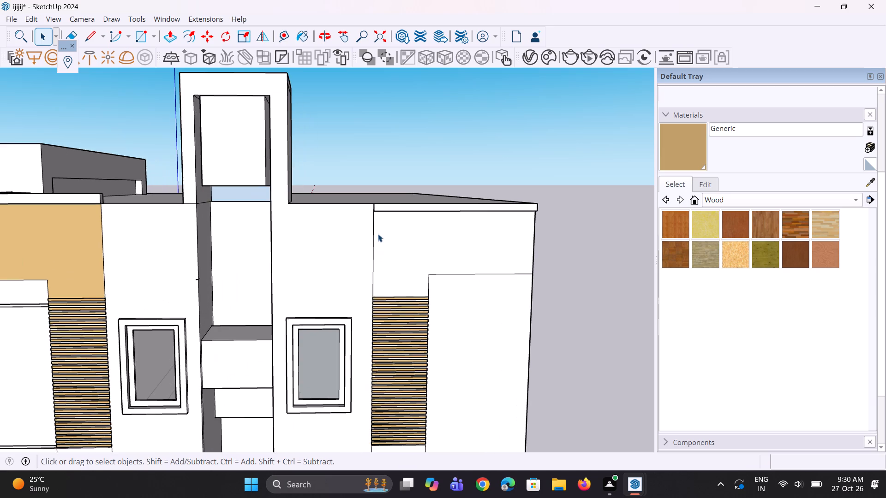
{"action": "scroll", "coordinate": [378, 234], "scroll_direction": "up", "scroll_amount": 1}
{"action": "scroll", "coordinate": [377, 234], "scroll_direction": "down", "scroll_amount": 4}
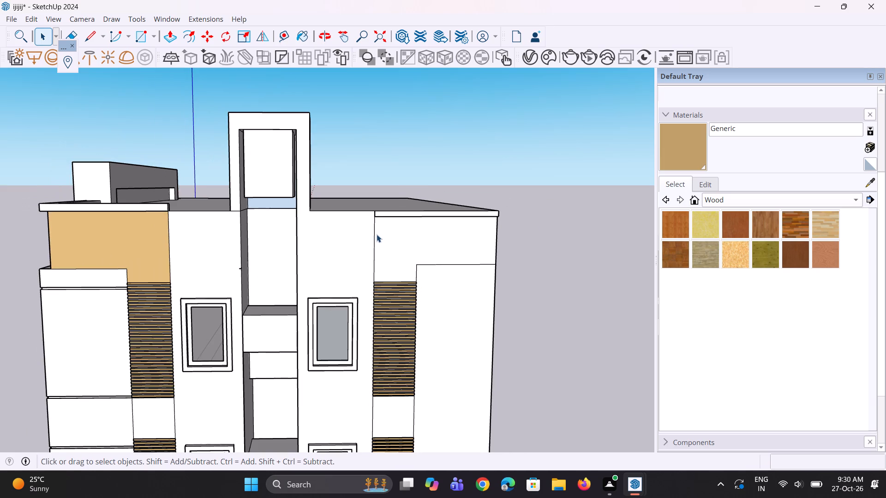
{"action": "scroll", "coordinate": [377, 235], "scroll_direction": "down", "scroll_amount": 2}
{"action": "middle_click_drag", "start_coordinate": [419, 235], "coordinate": [384, 253]}
{"action": "scroll", "coordinate": [372, 228], "scroll_direction": "up", "scroll_amount": 2}
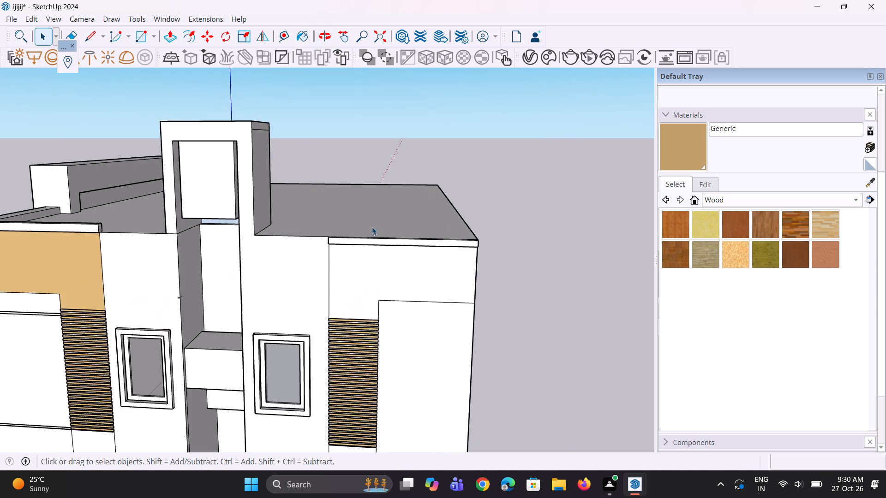
{"action": "scroll", "coordinate": [372, 227], "scroll_direction": "up", "scroll_amount": 5}
{"action": "key", "text": "p"}
{"action": "middle_click_drag", "start_coordinate": [353, 247], "coordinate": [380, 296]}
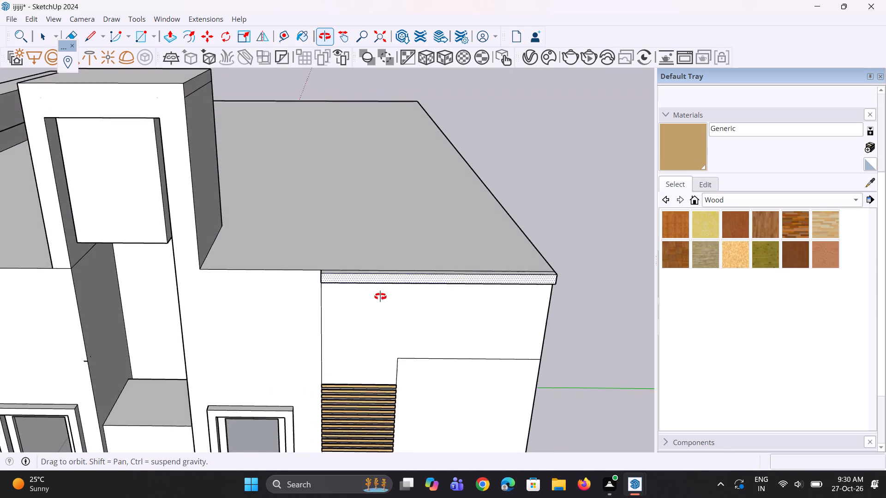
{"action": "middle_click_drag", "start_coordinate": [380, 296], "coordinate": [400, 313]}
{"action": "scroll", "coordinate": [389, 277], "scroll_direction": "up", "scroll_amount": 1}
{"action": "left_click", "coordinate": [383, 279]}
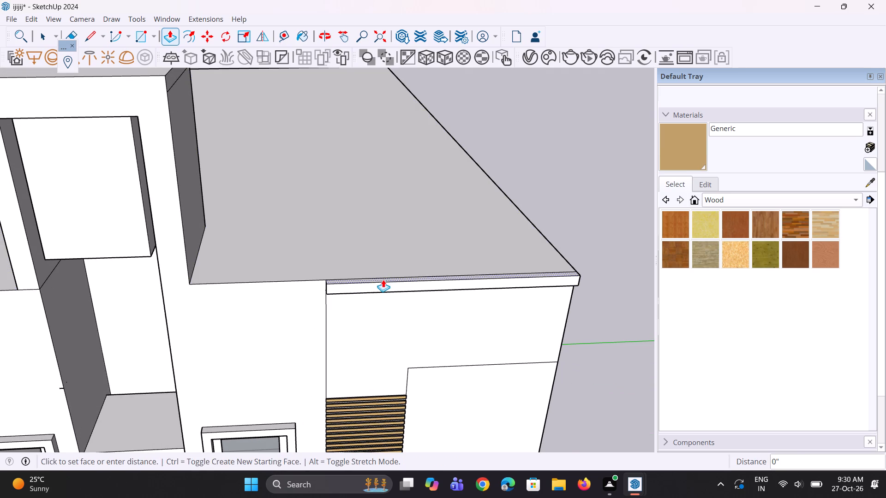
{"action": "scroll", "coordinate": [387, 273], "scroll_direction": "down", "scroll_amount": 5}
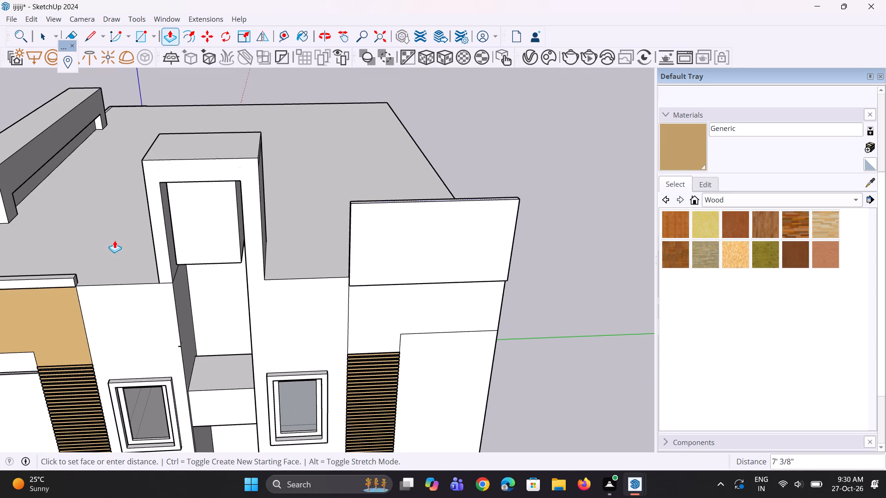
{"action": "left_click", "coordinate": [66, 274]}
{"action": "middle_click_drag", "start_coordinate": [347, 308], "coordinate": [391, 300]}
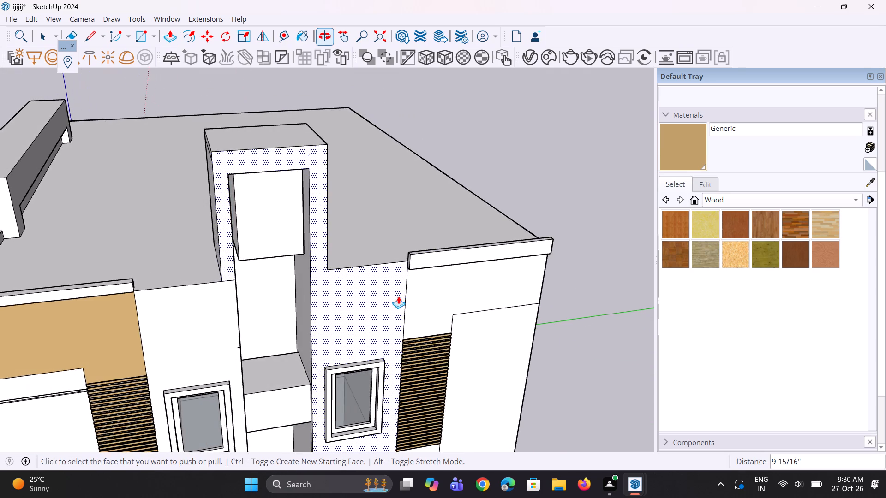
Push/pull the roof-side face of the second column's coping strip 4 7/8" inward to thicken it over the roof edge.
{"action": "scroll", "coordinate": [397, 296], "scroll_direction": "down", "scroll_amount": 6}
{"action": "middle_click_drag", "start_coordinate": [464, 262], "coordinate": [110, 296]}
{"action": "scroll", "coordinate": [168, 271], "scroll_direction": "up", "scroll_amount": 3}
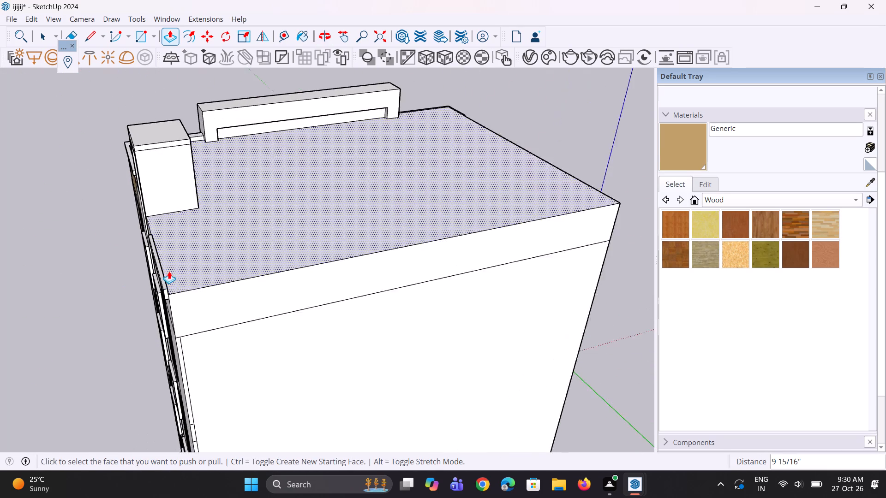
{"action": "scroll", "coordinate": [169, 271], "scroll_direction": "up", "scroll_amount": 7}
{"action": "middle_click_drag", "start_coordinate": [168, 310], "coordinate": [96, 290]}
{"action": "scroll", "coordinate": [105, 261], "scroll_direction": "up", "scroll_amount": 3}
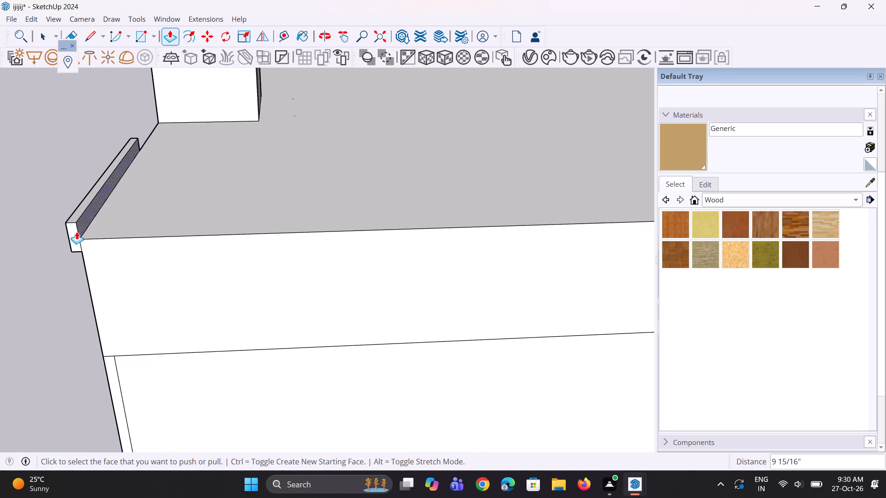
{"action": "left_click", "coordinate": [82, 221]}
{"action": "left_click", "coordinate": [91, 224]}
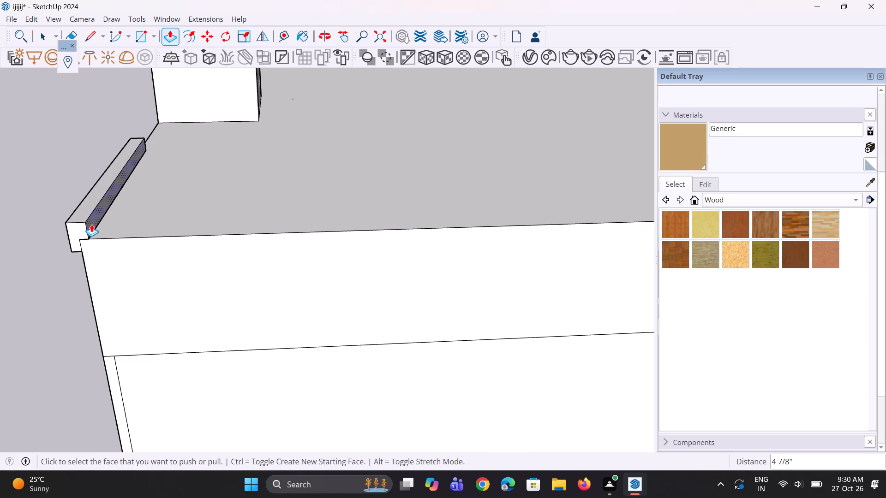
Push/pull the underside of the second column's coping strip up 7 3/8", level with the bottom of the first column's coping.
{"action": "middle_click_drag", "start_coordinate": [190, 305], "coordinate": [387, 306]}
{"action": "scroll", "coordinate": [424, 290], "scroll_direction": "down", "scroll_amount": 6}
{"action": "middle_click_drag", "start_coordinate": [455, 277], "coordinate": [641, 264]}
{"action": "scroll", "coordinate": [430, 198], "scroll_direction": "up", "scroll_amount": 3}
{"action": "middle_click_drag", "start_coordinate": [389, 200], "coordinate": [473, 216]}
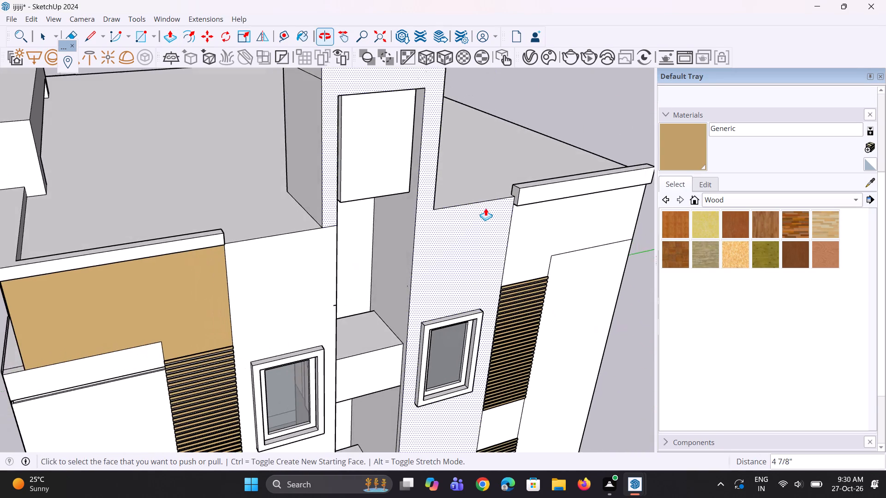
{"action": "scroll", "coordinate": [509, 201], "scroll_direction": "up", "scroll_amount": 1}
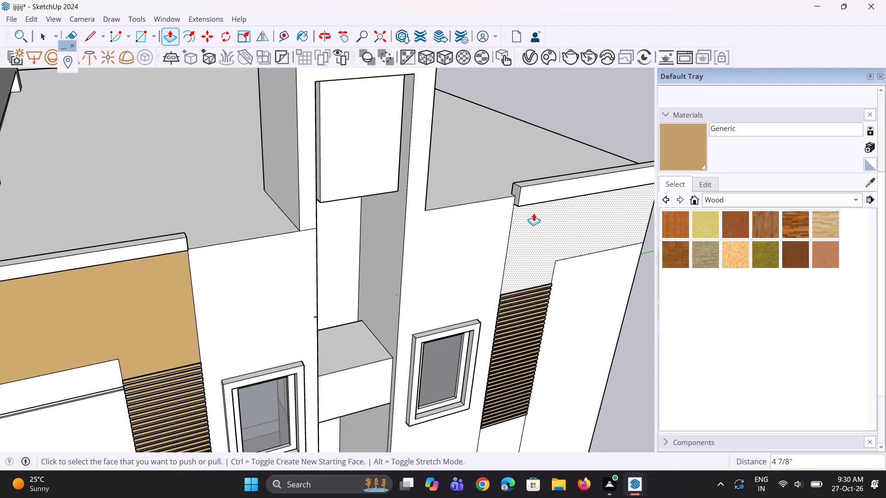
{"action": "scroll", "coordinate": [531, 213], "scroll_direction": "up", "scroll_amount": 1}
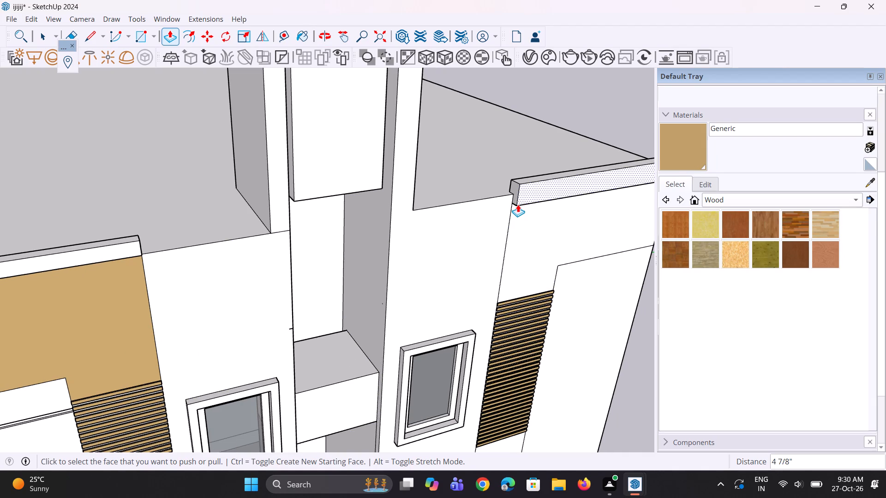
{"action": "scroll", "coordinate": [469, 283], "scroll_direction": "down", "scroll_amount": 5}
{"action": "middle_click_drag", "start_coordinate": [526, 241], "coordinate": [533, 150]}
{"action": "scroll", "coordinate": [489, 132], "scroll_direction": "up", "scroll_amount": 2}
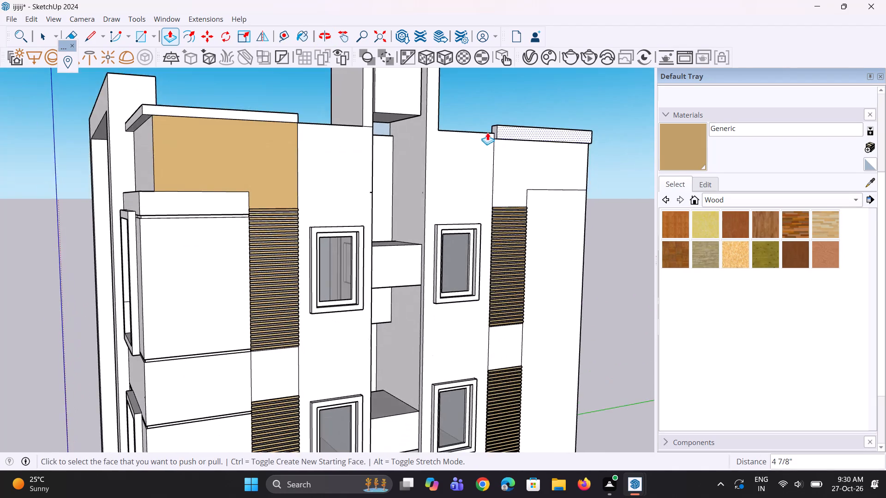
{"action": "scroll", "coordinate": [487, 132], "scroll_direction": "up", "scroll_amount": 2}
{"action": "scroll", "coordinate": [525, 149], "scroll_direction": "up", "scroll_amount": 11}
{"action": "middle_click_drag", "start_coordinate": [494, 143], "coordinate": [503, 87]}
{"action": "scroll", "coordinate": [502, 139], "scroll_direction": "up", "scroll_amount": 1}
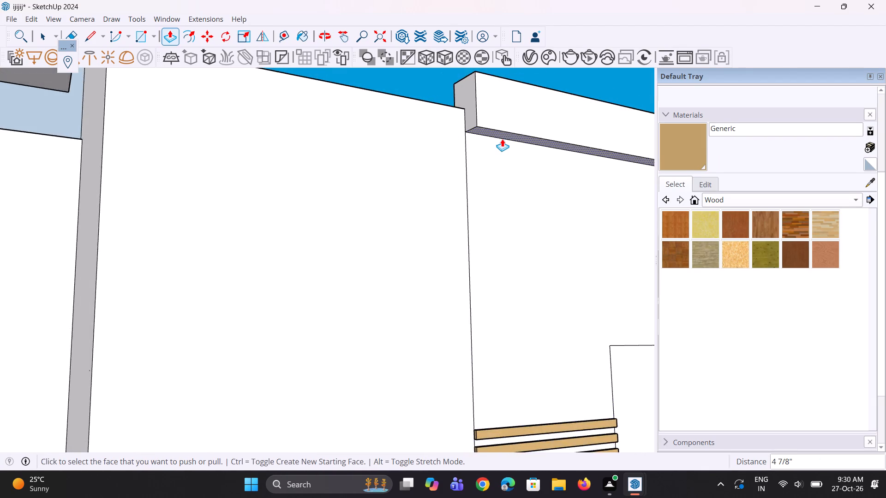
{"action": "scroll", "coordinate": [502, 139], "scroll_direction": "up", "scroll_amount": 1}
{"action": "left_click", "coordinate": [498, 136]}
{"action": "scroll", "coordinate": [456, 134], "scroll_direction": "down", "scroll_amount": 6}
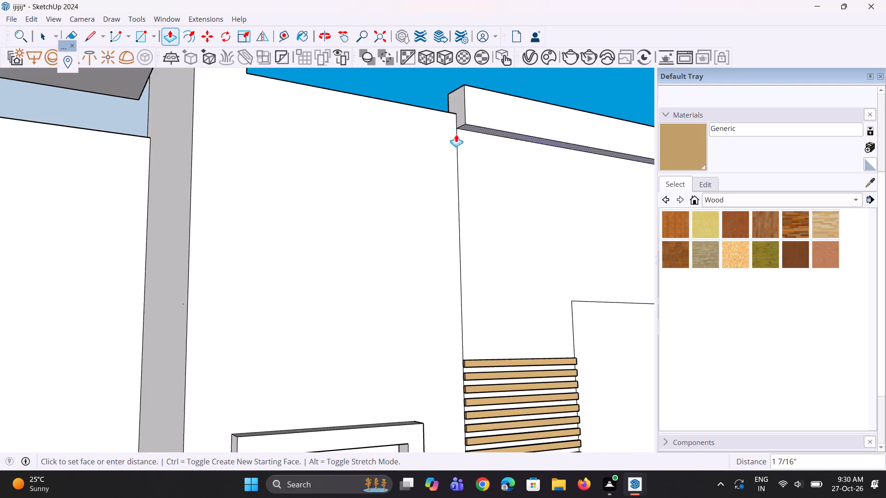
{"action": "scroll", "coordinate": [456, 134], "scroll_direction": "down", "scroll_amount": 10}
{"action": "scroll", "coordinate": [443, 254], "scroll_direction": "down", "scroll_amount": 6}
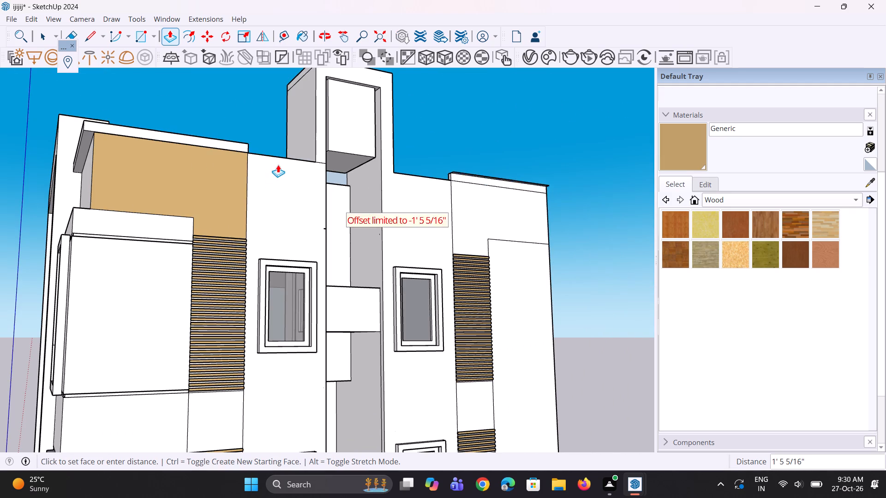
{"action": "scroll", "coordinate": [239, 154], "scroll_direction": "up", "scroll_amount": 3}
{"action": "left_click", "coordinate": [239, 151]}
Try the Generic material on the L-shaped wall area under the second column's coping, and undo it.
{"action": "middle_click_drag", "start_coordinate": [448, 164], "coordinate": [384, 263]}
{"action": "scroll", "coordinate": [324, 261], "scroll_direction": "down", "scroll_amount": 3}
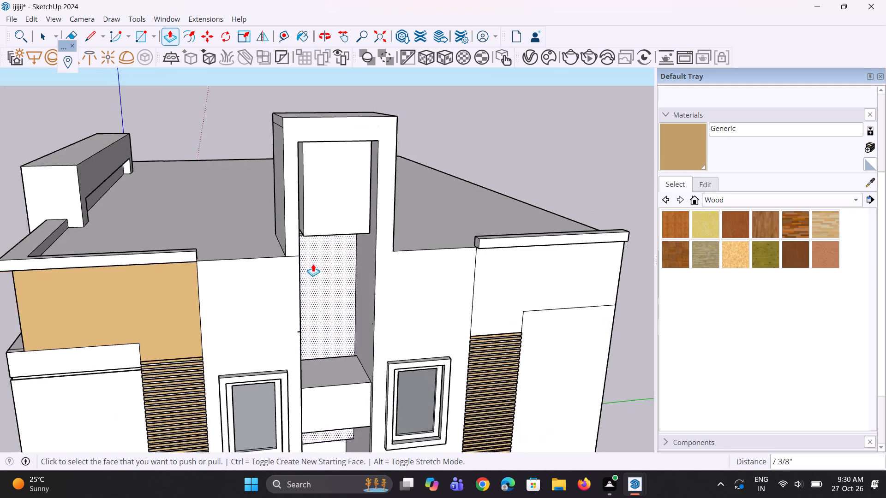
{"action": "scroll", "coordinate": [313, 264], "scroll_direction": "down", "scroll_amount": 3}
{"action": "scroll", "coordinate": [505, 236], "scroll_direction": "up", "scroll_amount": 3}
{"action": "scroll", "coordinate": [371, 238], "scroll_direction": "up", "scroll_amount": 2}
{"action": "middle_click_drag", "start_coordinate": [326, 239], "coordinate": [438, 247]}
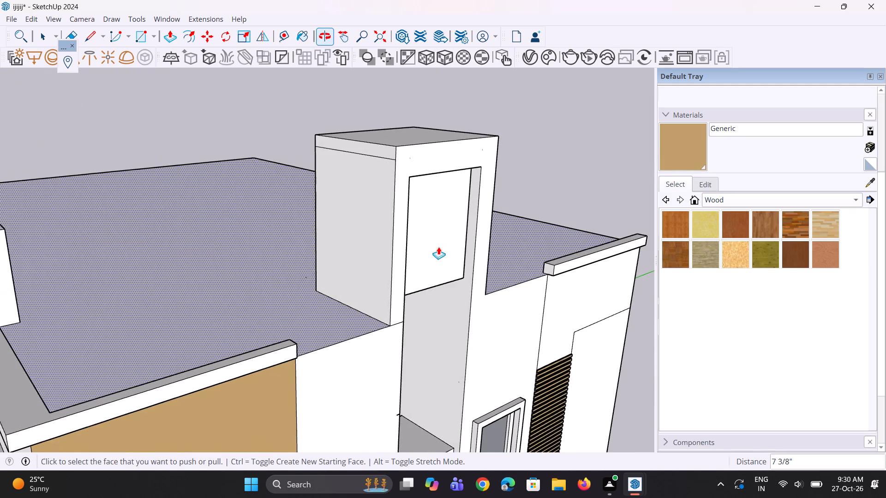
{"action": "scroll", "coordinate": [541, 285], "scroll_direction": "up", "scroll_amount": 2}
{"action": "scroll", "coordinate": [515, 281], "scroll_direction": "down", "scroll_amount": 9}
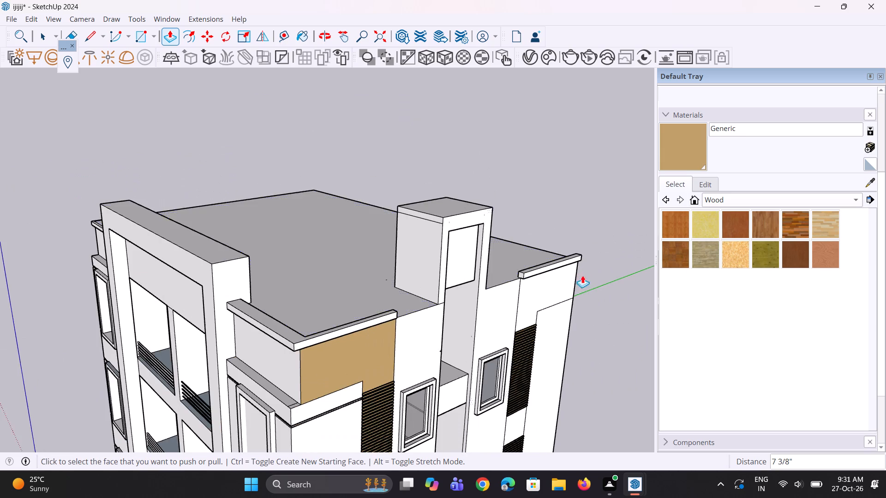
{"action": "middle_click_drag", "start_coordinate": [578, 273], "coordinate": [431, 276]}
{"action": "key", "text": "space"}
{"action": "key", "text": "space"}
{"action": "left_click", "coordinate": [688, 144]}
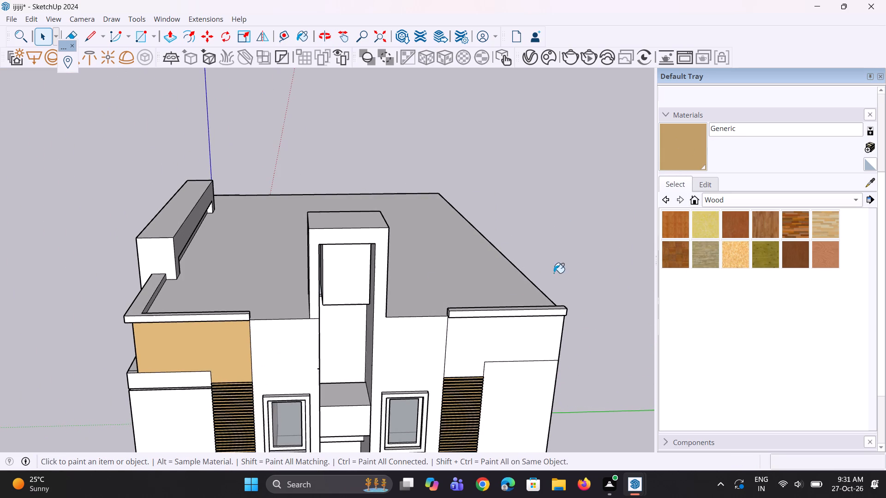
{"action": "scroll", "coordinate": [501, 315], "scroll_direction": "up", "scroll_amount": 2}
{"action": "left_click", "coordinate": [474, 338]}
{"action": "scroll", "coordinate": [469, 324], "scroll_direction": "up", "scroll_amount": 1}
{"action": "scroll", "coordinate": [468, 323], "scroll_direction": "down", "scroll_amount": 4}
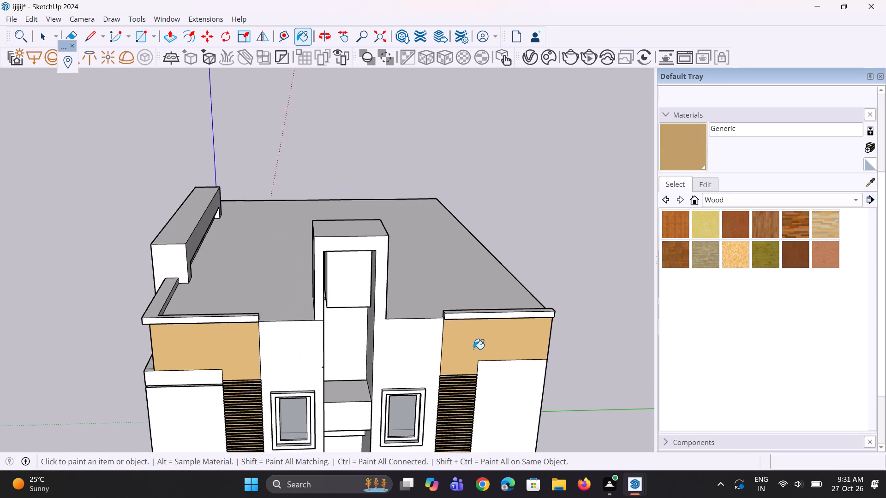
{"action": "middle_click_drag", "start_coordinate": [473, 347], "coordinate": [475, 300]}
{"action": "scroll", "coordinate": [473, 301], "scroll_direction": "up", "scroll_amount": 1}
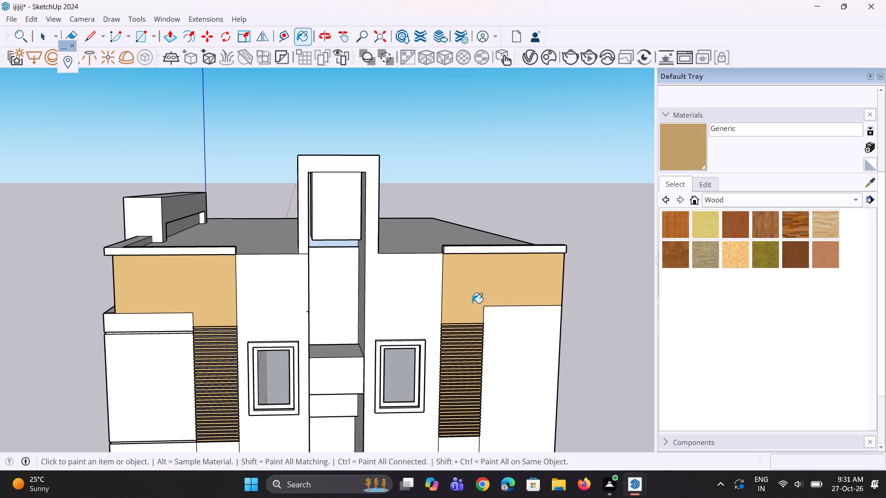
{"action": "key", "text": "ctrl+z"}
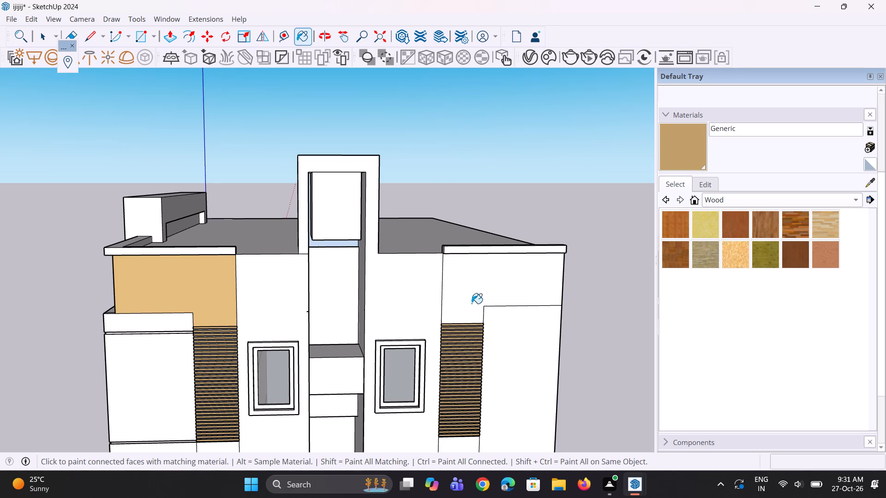
Place a horizontal Tape Measure guide from the first column's tan area, at its inner bottom corner, across to the second column.
{"action": "key", "text": "space"}
{"action": "key", "text": "space"}
{"action": "left_click", "coordinate": [293, 40]}
{"action": "scroll", "coordinate": [514, 303], "scroll_direction": "down", "scroll_amount": 2}
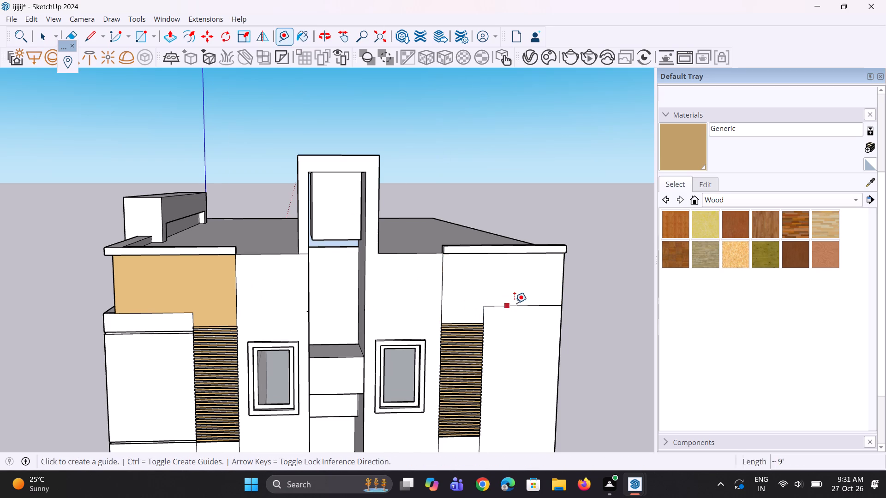
{"action": "scroll", "coordinate": [515, 303], "scroll_direction": "down", "scroll_amount": 2}
{"action": "scroll", "coordinate": [307, 345], "scroll_direction": "up", "scroll_amount": 6}
{"action": "middle_click_drag", "start_coordinate": [312, 321], "coordinate": [318, 321]}
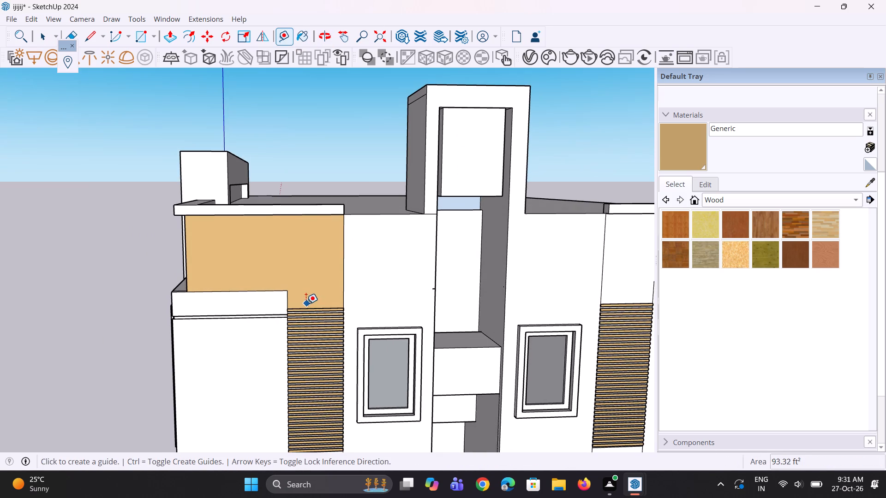
{"action": "left_click", "coordinate": [281, 290]}
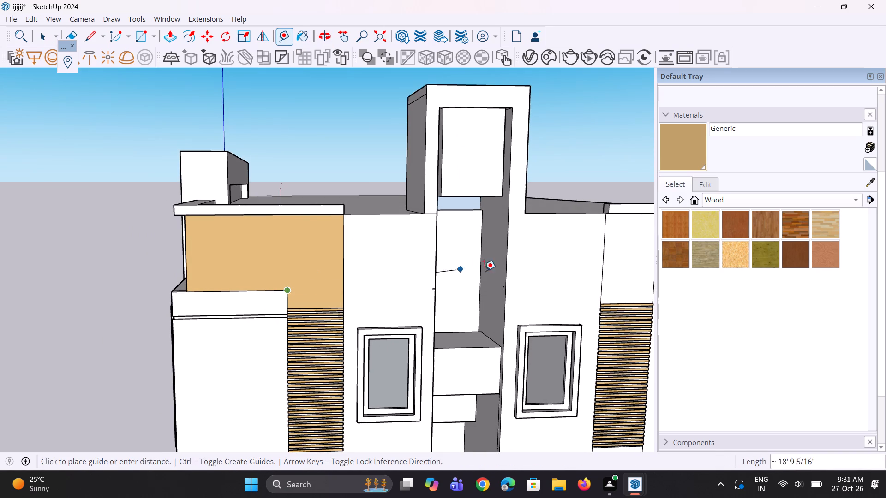
{"action": "left_click", "coordinate": [599, 293]}
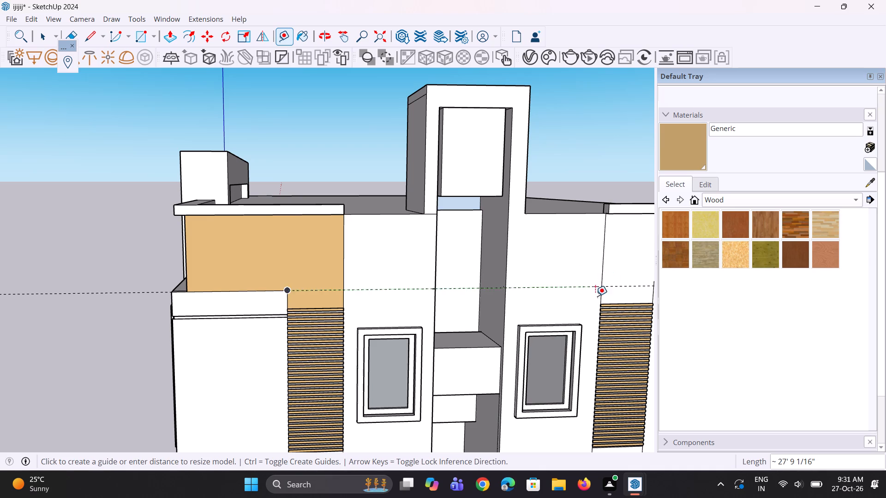
{"action": "scroll", "coordinate": [486, 319], "scroll_direction": "down", "scroll_amount": 8}
{"action": "key", "text": "space"}
Move the horizontal edge beside the second column's top louvre panel down onto the guide line.
{"action": "scroll", "coordinate": [605, 317], "scroll_direction": "up", "scroll_amount": 3}
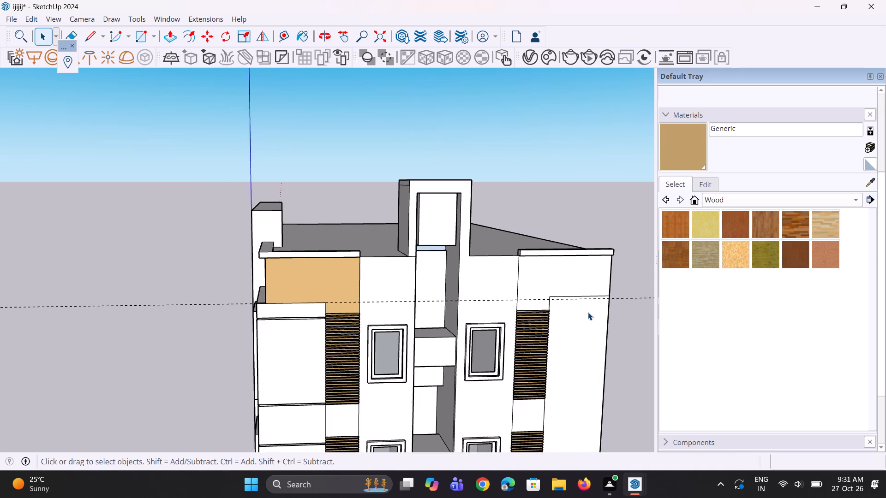
{"action": "key", "text": "space"}
{"action": "scroll", "coordinate": [561, 299], "scroll_direction": "up", "scroll_amount": 8}
{"action": "key", "text": "space"}
{"action": "key", "text": "space"}
{"action": "key", "text": "space"}
{"action": "left_click", "coordinate": [563, 292]}
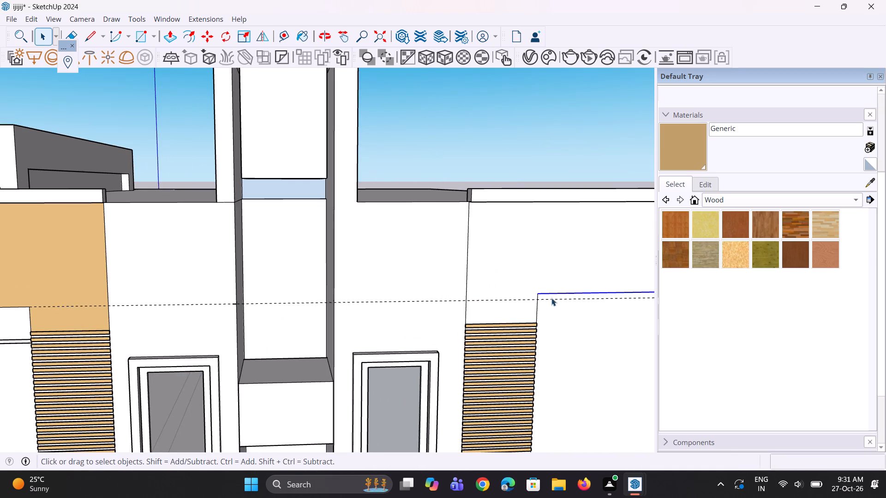
{"action": "scroll", "coordinate": [546, 300], "scroll_direction": "up", "scroll_amount": 5}
{"action": "key", "text": "m"}
{"action": "scroll", "coordinate": [531, 306], "scroll_direction": "up", "scroll_amount": 3}
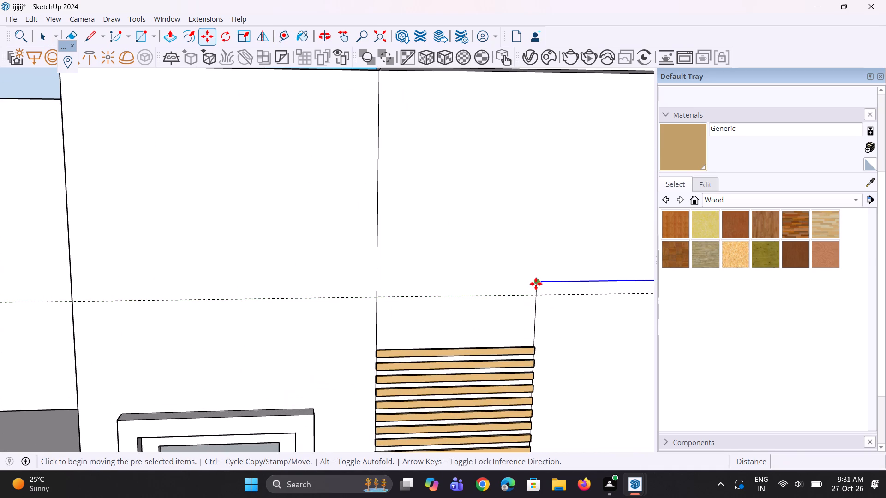
{"action": "left_click", "coordinate": [536, 284]}
{"action": "left_click", "coordinate": [533, 294]}
{"action": "scroll", "coordinate": [478, 323], "scroll_direction": "down", "scroll_amount": 3}
{"action": "key", "text": "space"}
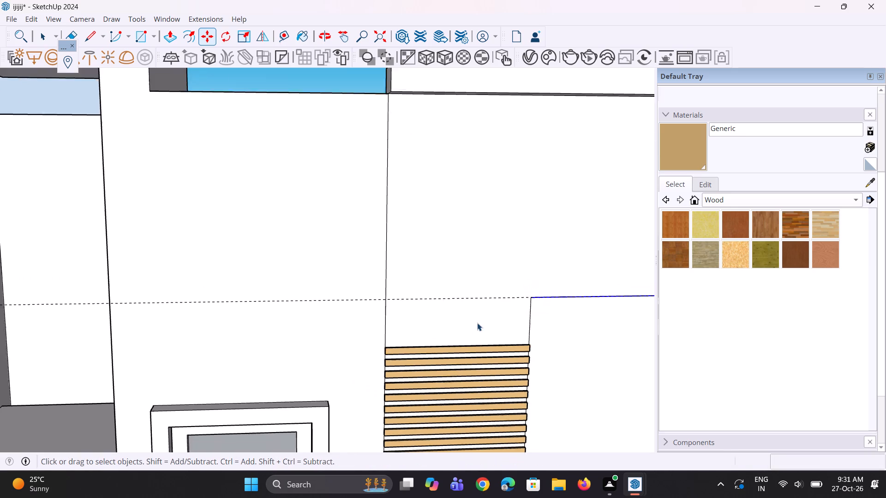
{"action": "scroll", "coordinate": [477, 323], "scroll_direction": "down", "scroll_amount": 3}
{"action": "key", "text": "space"}
{"action": "scroll", "coordinate": [467, 322], "scroll_direction": "down", "scroll_amount": 10}
{"action": "key", "text": "space"}
{"action": "key", "text": "space"}
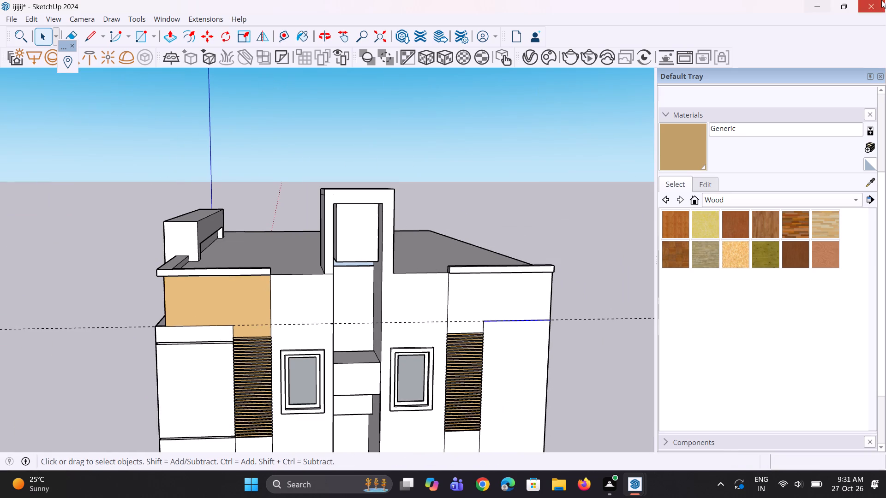
Delete all guides from the model and clear the edge selection.
{"action": "left_click", "coordinate": [34, 21]}
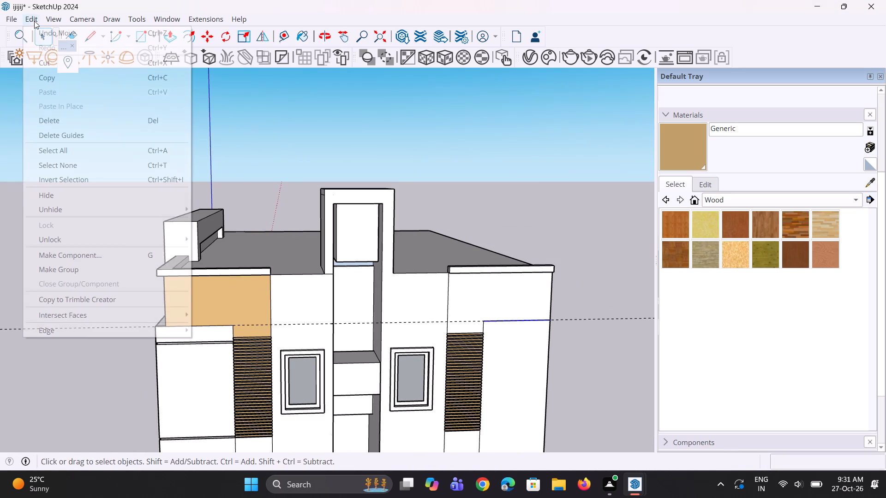
{"action": "left_click", "coordinate": [85, 134]}
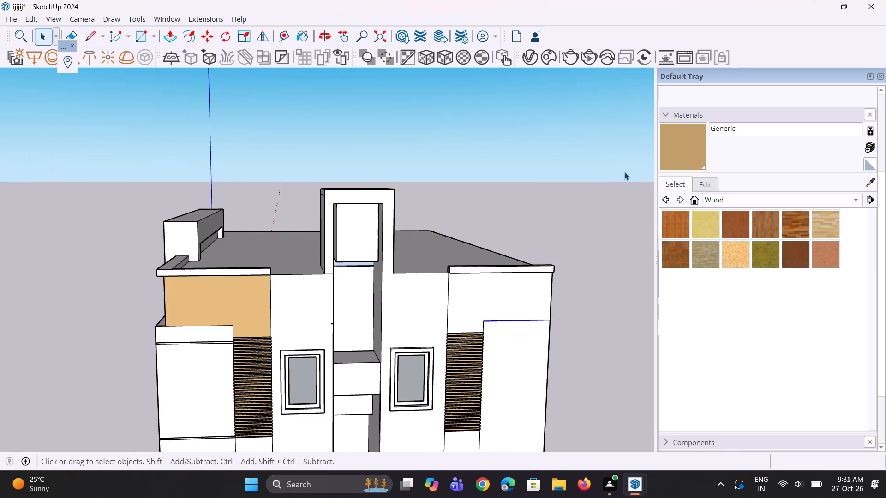
{"action": "double_click", "coordinate": [573, 214]}
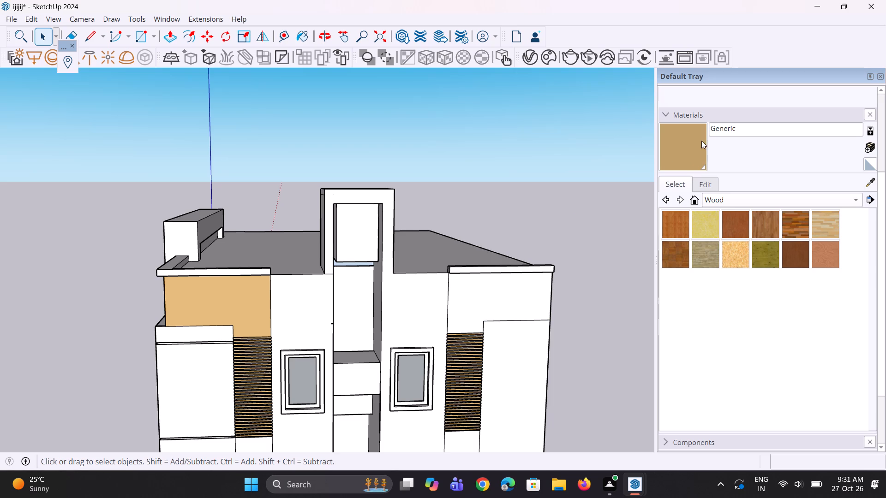
Paint the L-shaped wall area under the second column's coping with the Generic material.
{"action": "left_click", "coordinate": [701, 141]}
{"action": "scroll", "coordinate": [431, 308], "scroll_direction": "up", "scroll_amount": 2}
{"action": "left_click", "coordinate": [482, 298]}
{"action": "scroll", "coordinate": [288, 310], "scroll_direction": "down", "scroll_amount": 5}
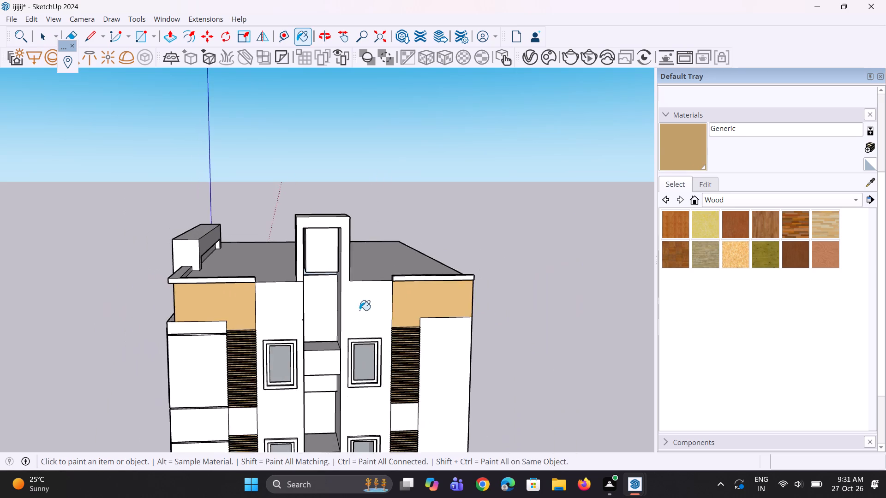
Paint the wall panels between the top and second louvres on both columns with the Generic material.
{"action": "middle_click_drag", "start_coordinate": [374, 310], "coordinate": [310, 317]}
{"action": "key", "text": "space"}
{"action": "scroll", "coordinate": [321, 341], "scroll_direction": "up", "scroll_amount": 3}
{"action": "key", "text": "space"}
{"action": "key", "text": "space"}
{"action": "scroll", "coordinate": [329, 373], "scroll_direction": "up", "scroll_amount": 3}
{"action": "middle_click_drag", "start_coordinate": [329, 373], "coordinate": [337, 373]}
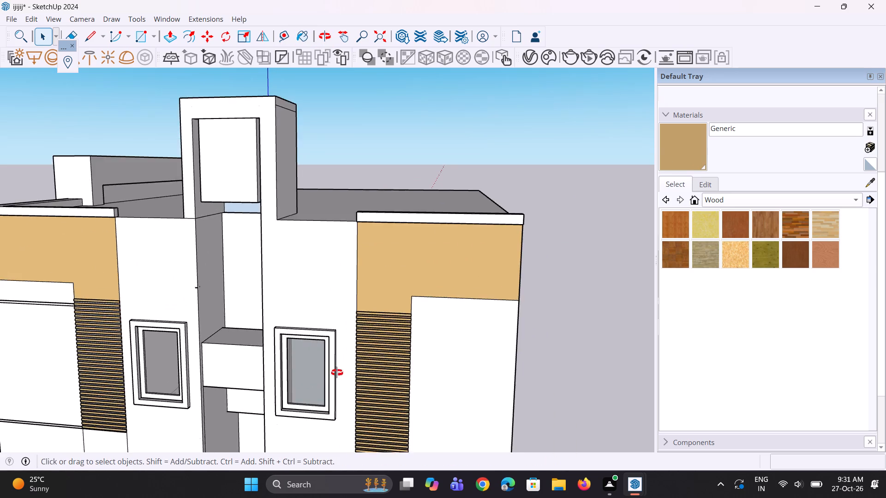
{"action": "middle_click_drag", "start_coordinate": [337, 373], "coordinate": [354, 352]}
{"action": "scroll", "coordinate": [363, 323], "scroll_direction": "down", "scroll_amount": 9}
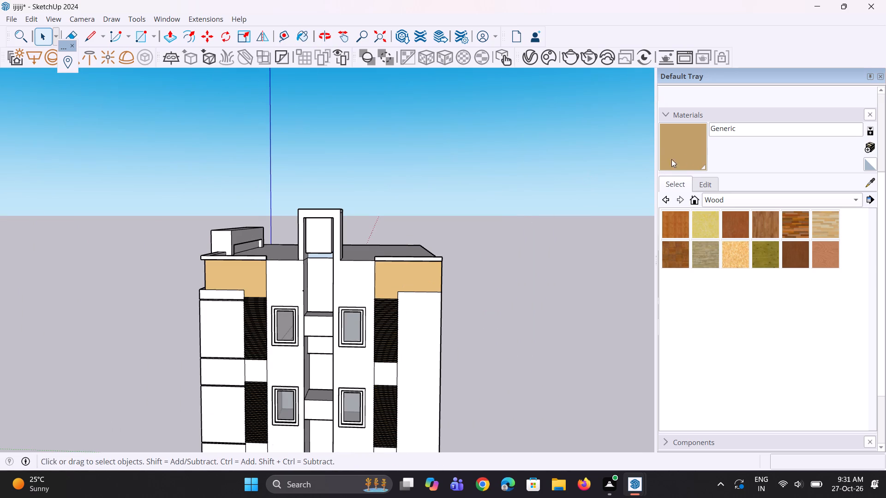
{"action": "left_click", "coordinate": [682, 154]}
{"action": "scroll", "coordinate": [297, 422], "scroll_direction": "up", "scroll_amount": 9}
{"action": "left_click", "coordinate": [235, 343]}
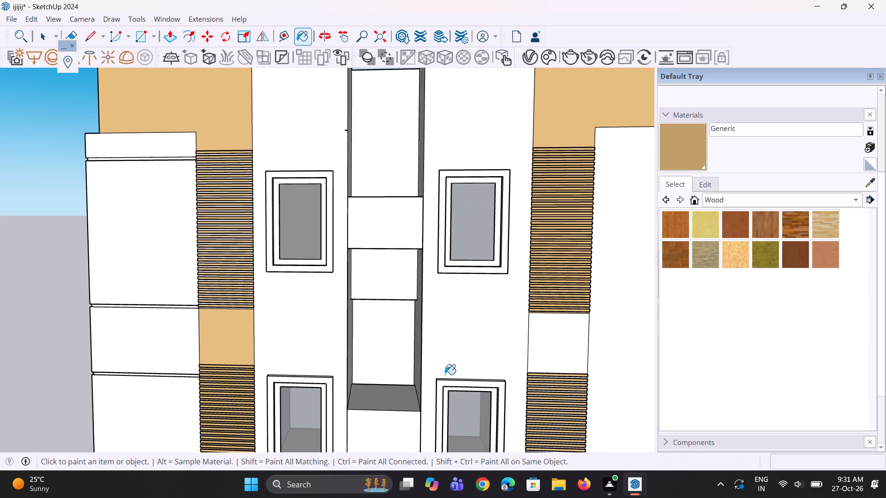
{"action": "left_click", "coordinate": [542, 366]}
Paint the wall panels between the second and third louvres on both columns with the Generic material.
{"action": "scroll", "coordinate": [512, 319], "scroll_direction": "down", "scroll_amount": 17}
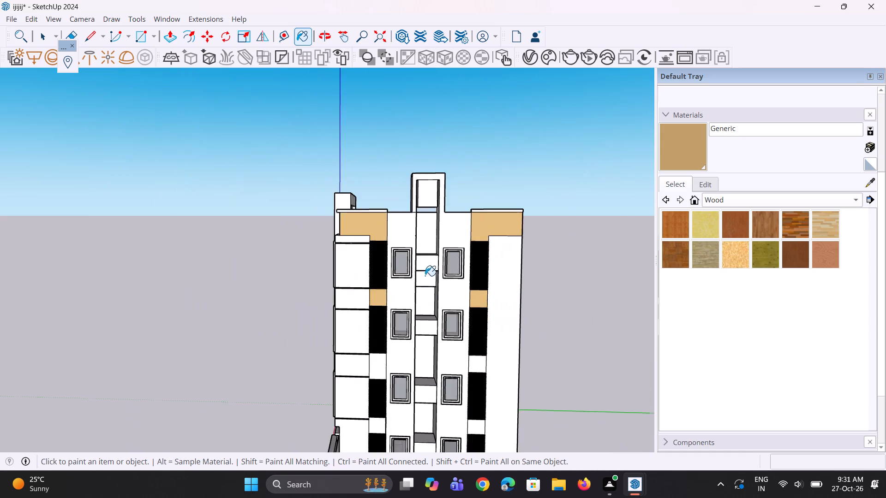
{"action": "scroll", "coordinate": [420, 339], "scroll_direction": "up", "scroll_amount": 8}
{"action": "left_click", "coordinate": [349, 395]}
{"action": "left_click", "coordinate": [570, 386]}
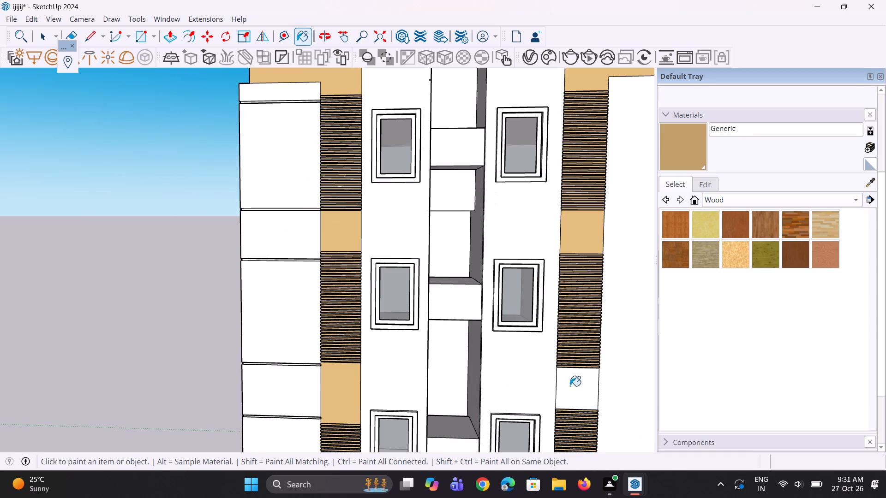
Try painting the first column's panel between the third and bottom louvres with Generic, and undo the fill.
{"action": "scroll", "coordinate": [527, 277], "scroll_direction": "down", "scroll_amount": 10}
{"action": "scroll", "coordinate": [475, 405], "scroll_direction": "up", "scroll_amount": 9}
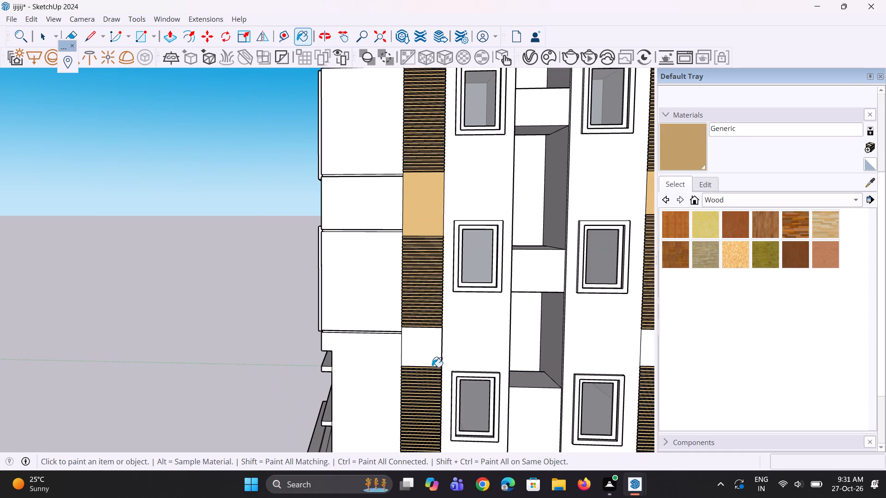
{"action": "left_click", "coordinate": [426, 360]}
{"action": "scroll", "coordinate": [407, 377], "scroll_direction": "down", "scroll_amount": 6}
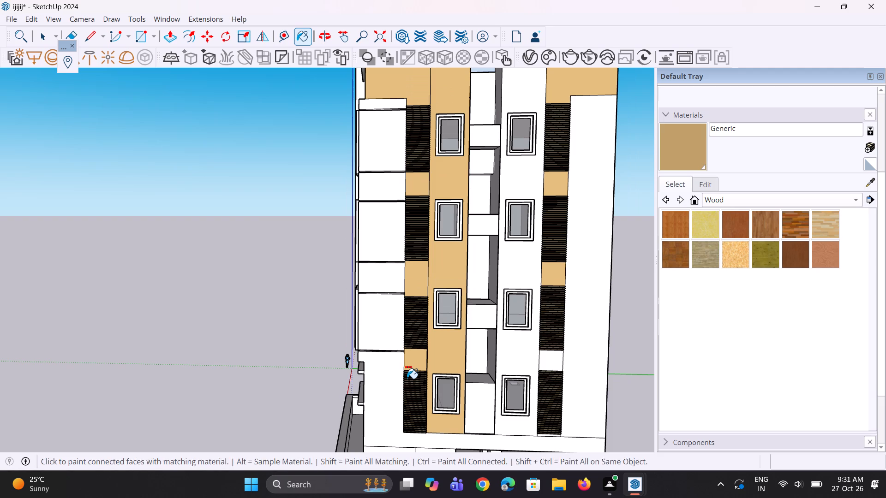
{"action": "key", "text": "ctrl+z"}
Paint the second column's wall panel between the third and bottom louvres with the Generic material.
{"action": "scroll", "coordinate": [419, 388], "scroll_direction": "up", "scroll_amount": 3}
{"action": "key", "text": "space"}
{"action": "key", "text": "space"}
{"action": "scroll", "coordinate": [444, 366], "scroll_direction": "up", "scroll_amount": 1}
{"action": "middle_click_drag", "start_coordinate": [444, 366], "coordinate": [302, 362]}
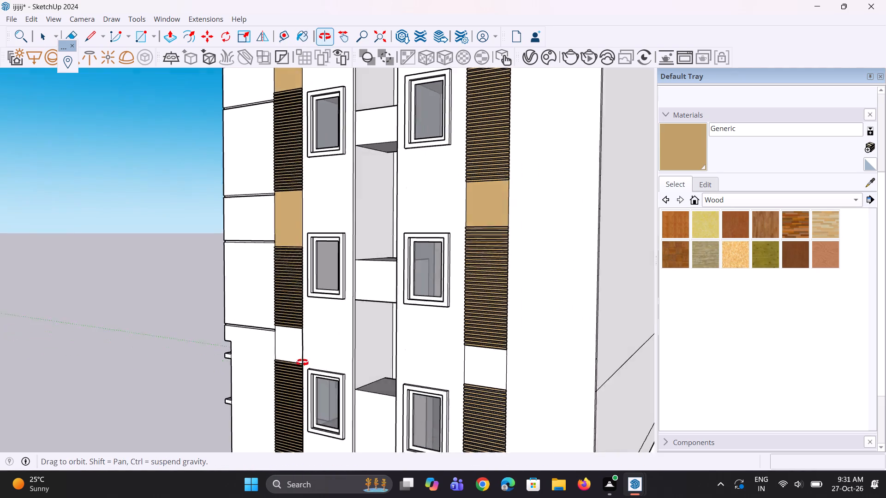
{"action": "middle_click_drag", "start_coordinate": [302, 362], "coordinate": [255, 368]}
{"action": "scroll", "coordinate": [247, 363], "scroll_direction": "up", "scroll_amount": 6}
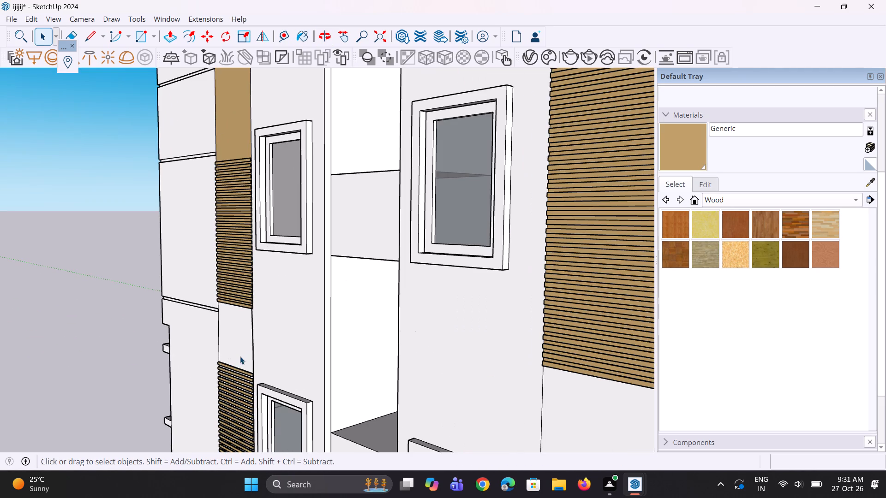
{"action": "key", "text": "space"}
{"action": "key", "text": "space"}
{"action": "key", "text": "space"}
{"action": "key", "text": "space"}
{"action": "left_click", "coordinate": [82, 316]}
{"action": "key", "text": "space"}
{"action": "left_click", "coordinate": [81, 315]}
{"action": "key", "text": "space"}
{"action": "left_click", "coordinate": [82, 314]}
{"action": "key", "text": "space"}
{"action": "left_click", "coordinate": [82, 314]}
{"action": "left_click", "coordinate": [689, 153]}
{"action": "left_click", "coordinate": [575, 401]}
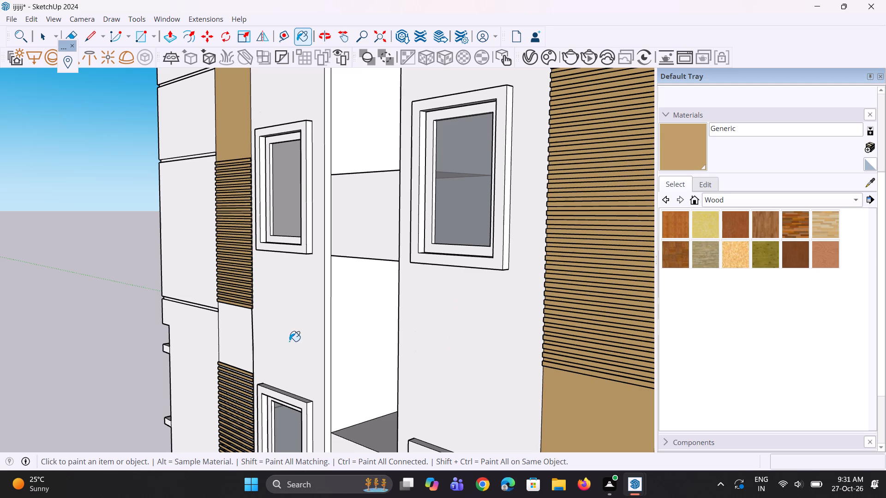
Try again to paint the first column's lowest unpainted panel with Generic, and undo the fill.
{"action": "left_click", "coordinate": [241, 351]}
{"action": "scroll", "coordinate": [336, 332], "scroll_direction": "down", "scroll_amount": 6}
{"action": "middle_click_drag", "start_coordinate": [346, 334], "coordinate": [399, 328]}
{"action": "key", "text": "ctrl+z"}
Erase the upper segment of the vertical edge bordering the first column's unpainted panel, undoing the erasure of its lower segment.
{"action": "scroll", "coordinate": [293, 379], "scroll_direction": "up", "scroll_amount": 4}
{"action": "scroll", "coordinate": [344, 340], "scroll_direction": "up", "scroll_amount": 6}
{"action": "middle_click_drag", "start_coordinate": [393, 314], "coordinate": [448, 264]}
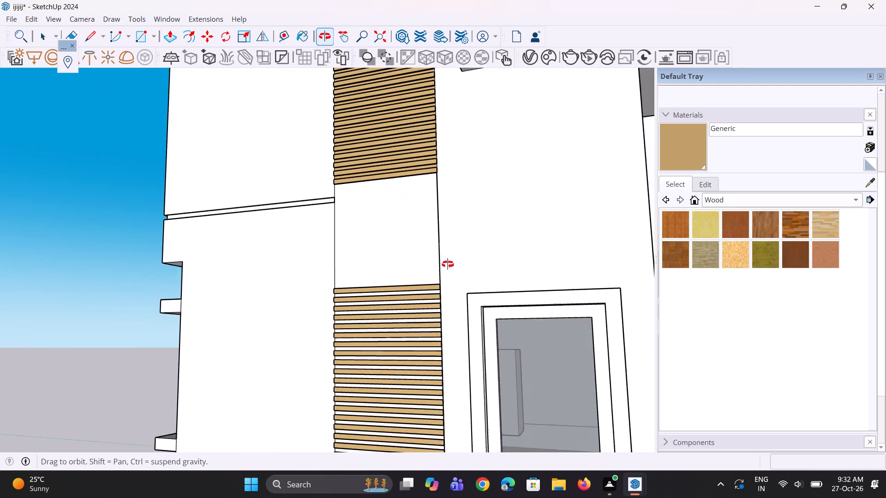
{"action": "middle_click_drag", "start_coordinate": [448, 264], "coordinate": [401, 278]}
{"action": "scroll", "coordinate": [381, 272], "scroll_direction": "up", "scroll_amount": 13}
{"action": "middle_click_drag", "start_coordinate": [411, 319], "coordinate": [347, 368]}
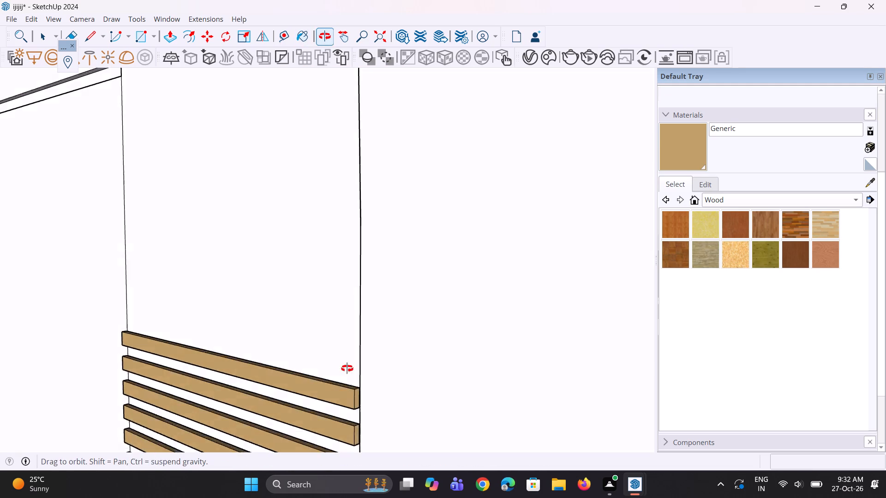
{"action": "middle_click_drag", "start_coordinate": [347, 368], "coordinate": [351, 376]}
{"action": "scroll", "coordinate": [388, 382], "scroll_direction": "down", "scroll_amount": 8}
{"action": "middle_click_drag", "start_coordinate": [384, 366], "coordinate": [379, 360]}
{"action": "scroll", "coordinate": [365, 283], "scroll_direction": "up", "scroll_amount": 5}
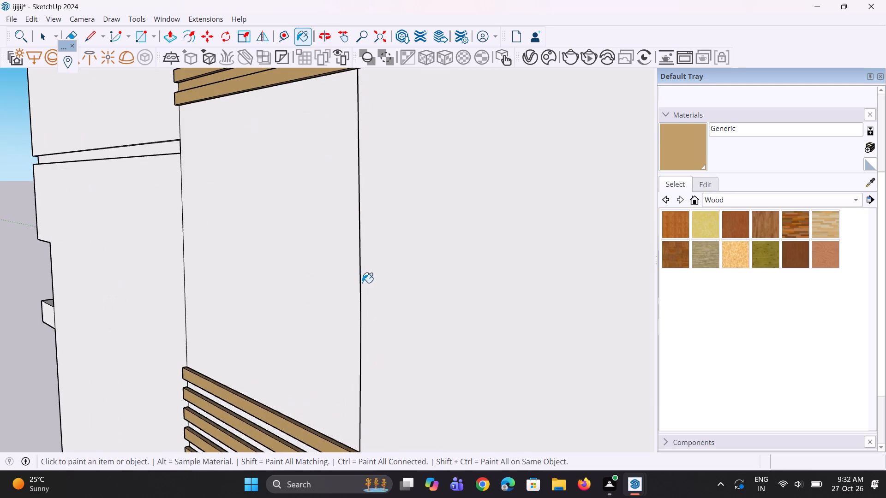
{"action": "middle_click", "coordinate": [362, 293]}
{"action": "scroll", "coordinate": [362, 294], "scroll_direction": "down", "scroll_amount": 5}
{"action": "key", "text": "e"}
{"action": "left_click_drag", "start_coordinate": [351, 281], "coordinate": [375, 287]}
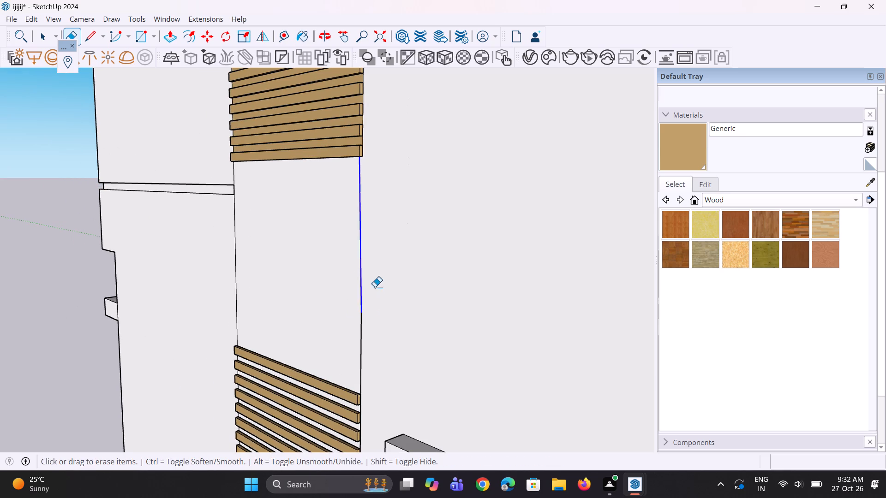
{"action": "middle_click", "coordinate": [365, 302]}
{"action": "left_click_drag", "start_coordinate": [354, 338], "coordinate": [382, 350]}
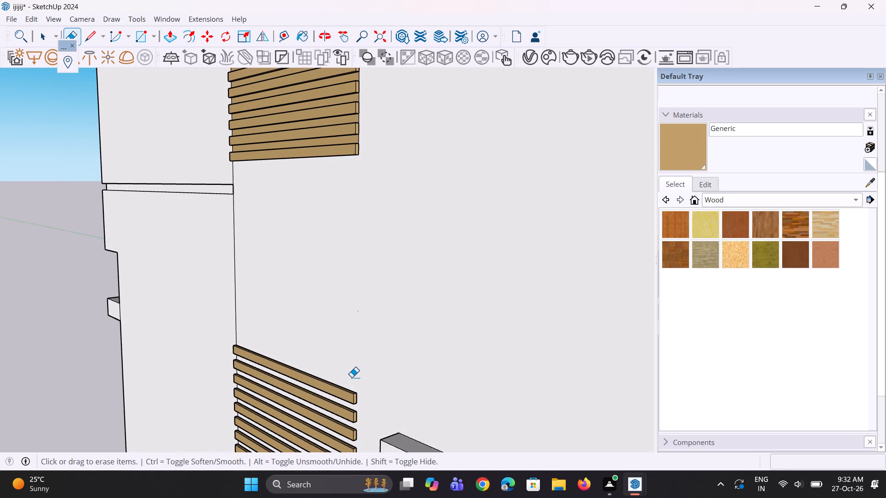
{"action": "key", "text": "ctrl+z"}
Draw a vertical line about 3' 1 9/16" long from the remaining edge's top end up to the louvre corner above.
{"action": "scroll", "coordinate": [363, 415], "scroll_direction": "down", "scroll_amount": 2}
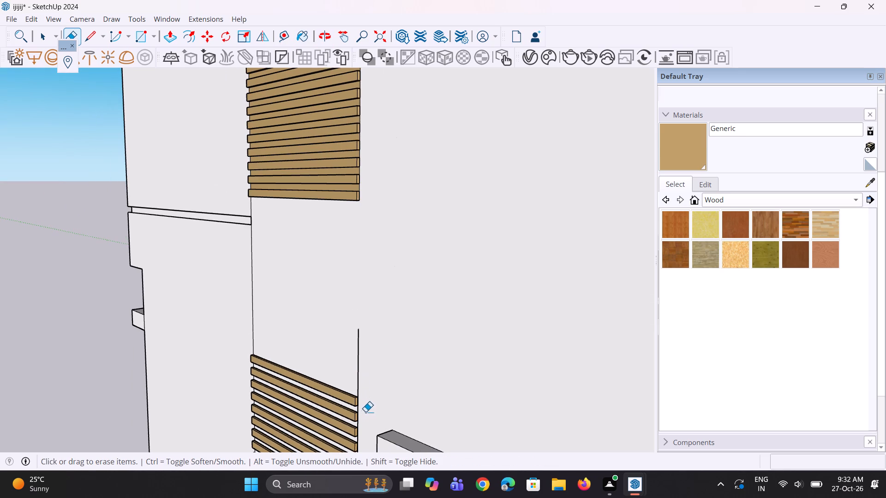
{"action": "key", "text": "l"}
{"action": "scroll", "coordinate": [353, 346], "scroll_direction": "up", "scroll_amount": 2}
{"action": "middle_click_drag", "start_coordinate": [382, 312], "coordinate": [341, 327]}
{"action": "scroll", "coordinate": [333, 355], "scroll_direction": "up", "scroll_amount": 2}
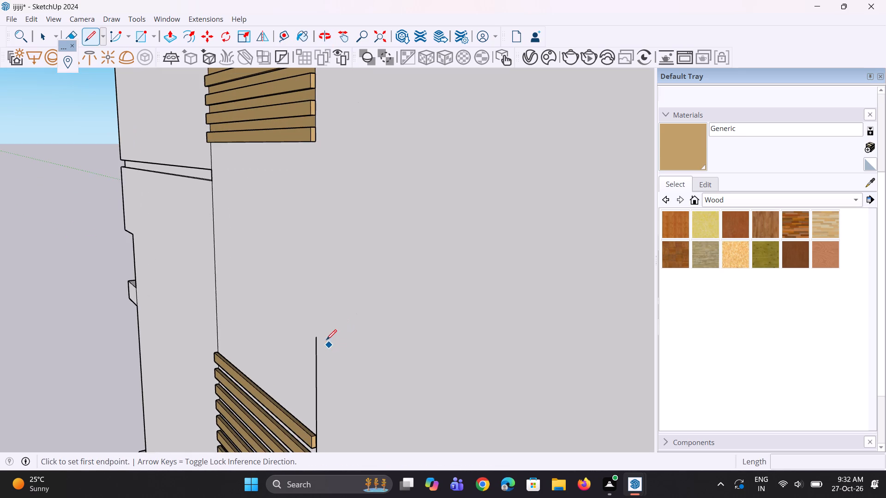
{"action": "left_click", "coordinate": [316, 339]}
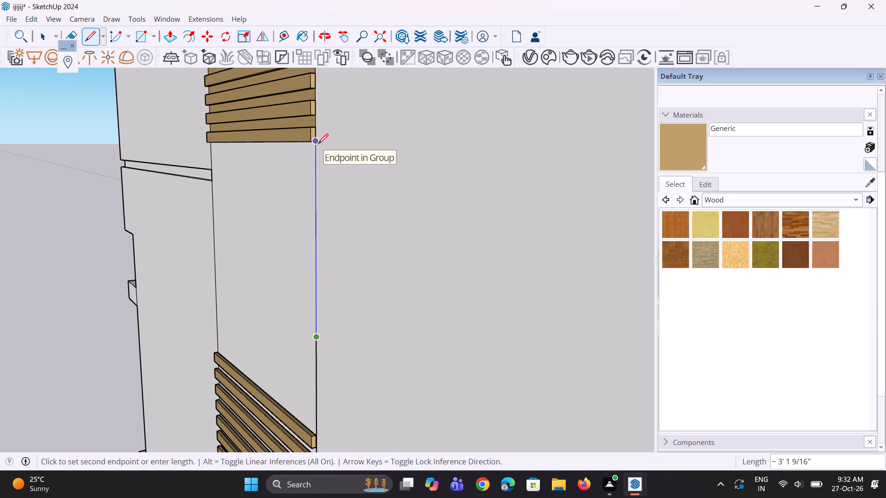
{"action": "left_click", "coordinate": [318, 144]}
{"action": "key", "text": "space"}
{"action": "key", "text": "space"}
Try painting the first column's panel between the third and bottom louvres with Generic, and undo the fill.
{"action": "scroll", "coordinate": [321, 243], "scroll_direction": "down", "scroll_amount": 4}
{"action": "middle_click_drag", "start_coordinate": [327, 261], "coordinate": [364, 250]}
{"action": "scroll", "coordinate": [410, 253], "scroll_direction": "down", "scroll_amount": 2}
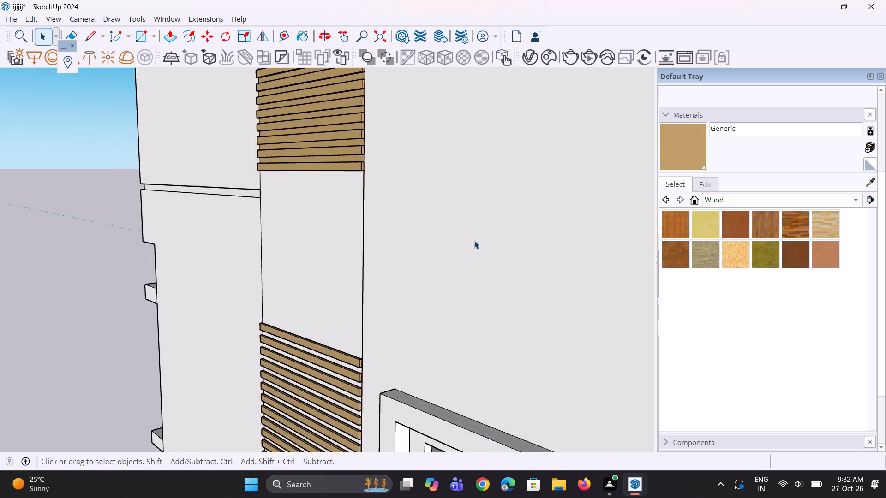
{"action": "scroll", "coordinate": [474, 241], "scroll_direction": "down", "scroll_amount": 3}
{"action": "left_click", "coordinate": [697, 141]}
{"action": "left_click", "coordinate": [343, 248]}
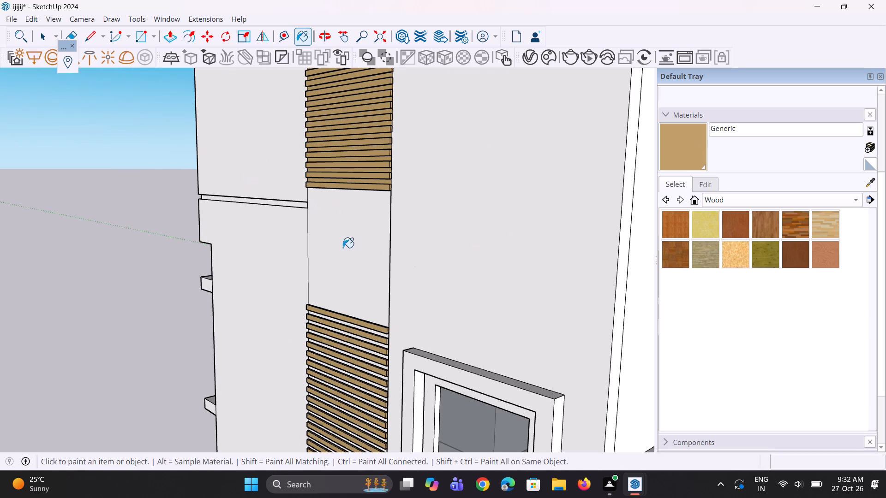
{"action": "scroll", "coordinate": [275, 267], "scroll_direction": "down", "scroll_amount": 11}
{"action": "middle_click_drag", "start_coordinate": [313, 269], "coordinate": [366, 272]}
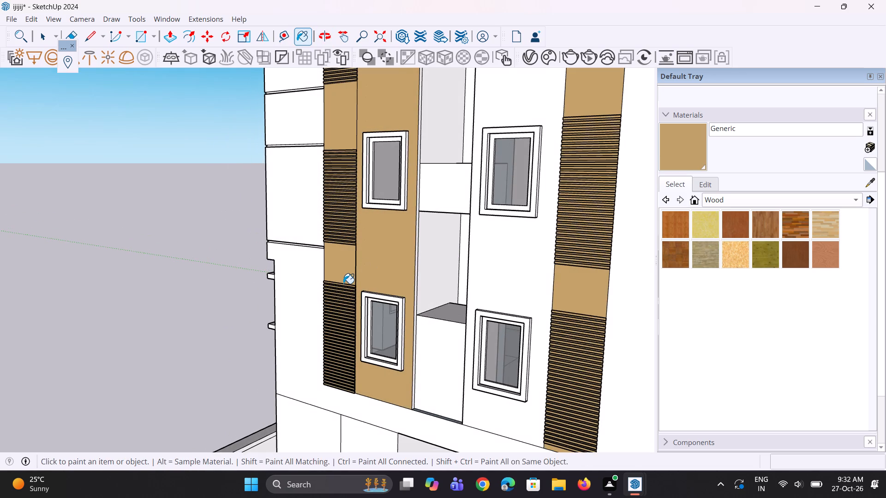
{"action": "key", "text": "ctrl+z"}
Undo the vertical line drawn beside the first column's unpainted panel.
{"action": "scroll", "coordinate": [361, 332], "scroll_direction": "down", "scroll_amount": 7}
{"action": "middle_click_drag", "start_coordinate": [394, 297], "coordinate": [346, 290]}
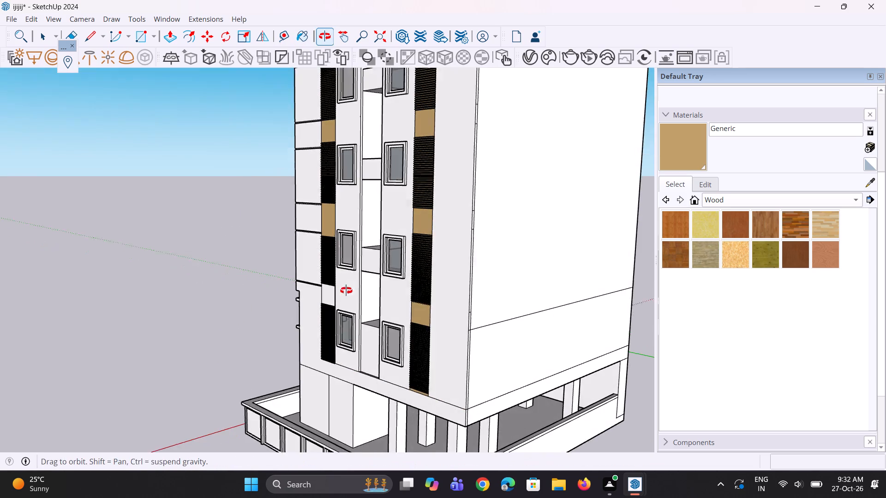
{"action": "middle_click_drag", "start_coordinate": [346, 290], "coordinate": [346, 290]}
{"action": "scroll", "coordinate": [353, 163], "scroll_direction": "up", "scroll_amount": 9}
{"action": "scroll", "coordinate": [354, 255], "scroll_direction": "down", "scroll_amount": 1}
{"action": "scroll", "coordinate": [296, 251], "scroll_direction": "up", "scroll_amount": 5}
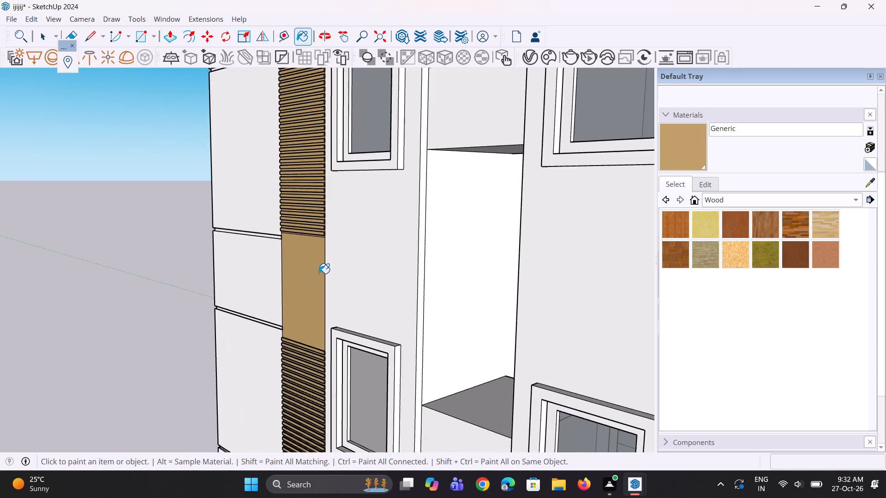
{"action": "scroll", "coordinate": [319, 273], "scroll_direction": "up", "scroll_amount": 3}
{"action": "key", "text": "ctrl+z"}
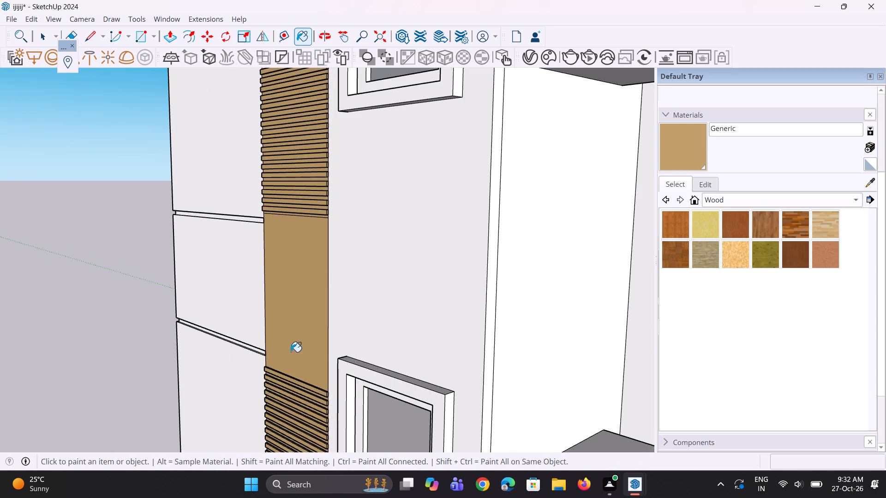
Inspect the painted panels and louvres on both columns from several sides of the building.
{"action": "scroll", "coordinate": [286, 362], "scroll_direction": "down", "scroll_amount": 13}
{"action": "middle_click_drag", "start_coordinate": [303, 355], "coordinate": [339, 352]}
{"action": "scroll", "coordinate": [339, 352], "scroll_direction": "up", "scroll_amount": 1}
{"action": "scroll", "coordinate": [342, 367], "scroll_direction": "down", "scroll_amount": 12}
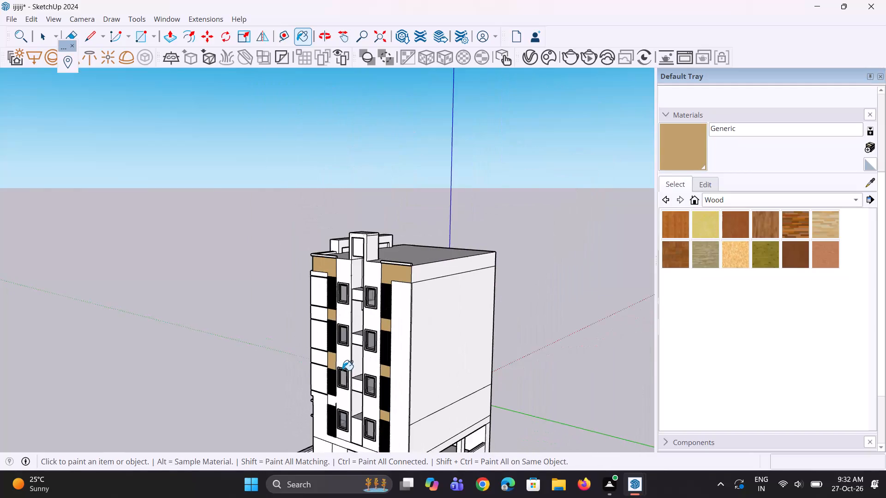
{"action": "middle_click_drag", "start_coordinate": [435, 363], "coordinate": [636, 288]}
{"action": "scroll", "coordinate": [460, 337], "scroll_direction": "up", "scroll_amount": 8}
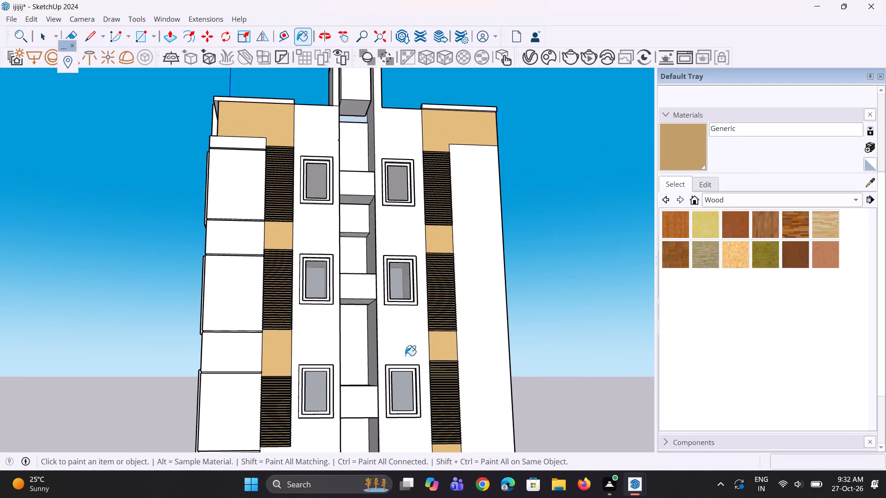
{"action": "scroll", "coordinate": [405, 356], "scroll_direction": "up", "scroll_amount": 2}
{"action": "middle_click_drag", "start_coordinate": [338, 388], "coordinate": [461, 391]}
{"action": "scroll", "coordinate": [512, 396], "scroll_direction": "down", "scroll_amount": 1}
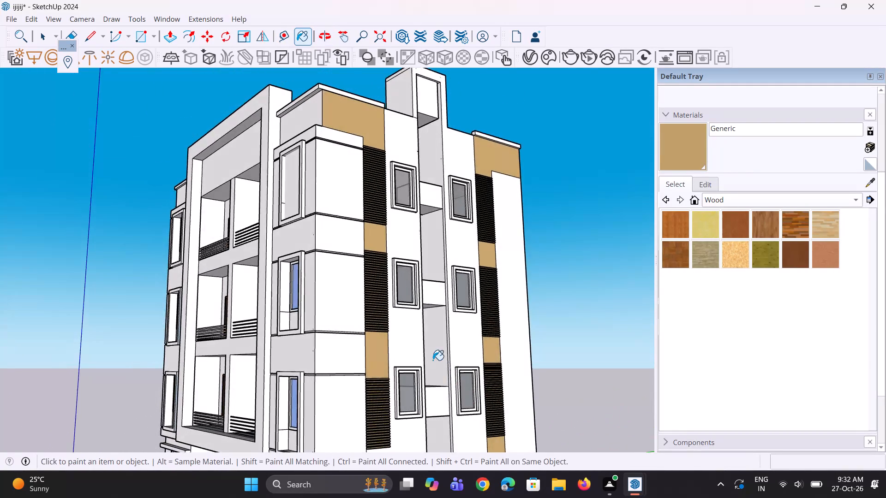
{"action": "scroll", "coordinate": [433, 360], "scroll_direction": "down", "scroll_amount": 12}
{"action": "middle_click_drag", "start_coordinate": [431, 359], "coordinate": [425, 396]}
{"action": "scroll", "coordinate": [479, 417], "scroll_direction": "up", "scroll_amount": 6}
{"action": "key", "text": "space"}
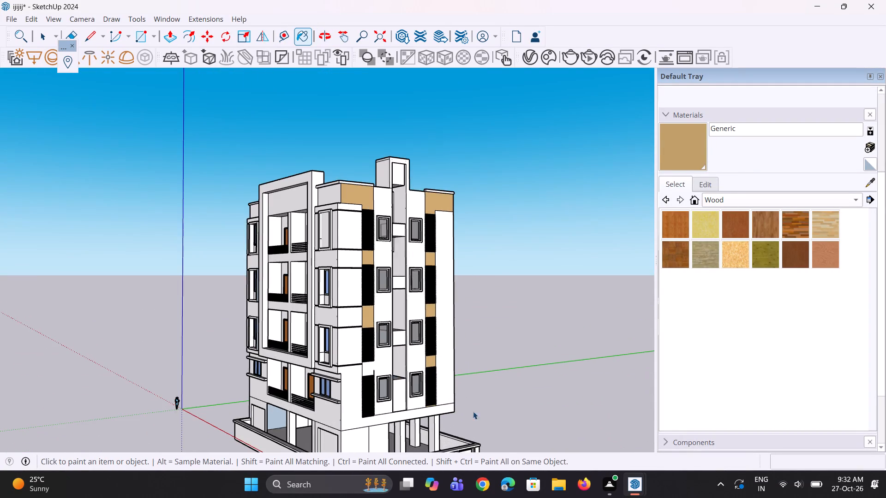
{"action": "key", "text": "space"}
{"action": "scroll", "coordinate": [510, 362], "scroll_direction": "up", "scroll_amount": 4}
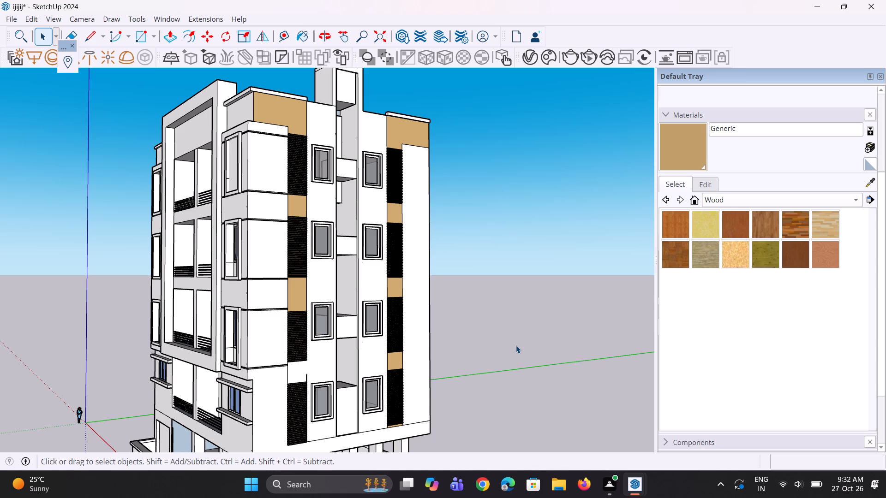
{"action": "scroll", "coordinate": [352, 268], "scroll_direction": "down", "scroll_amount": 3}
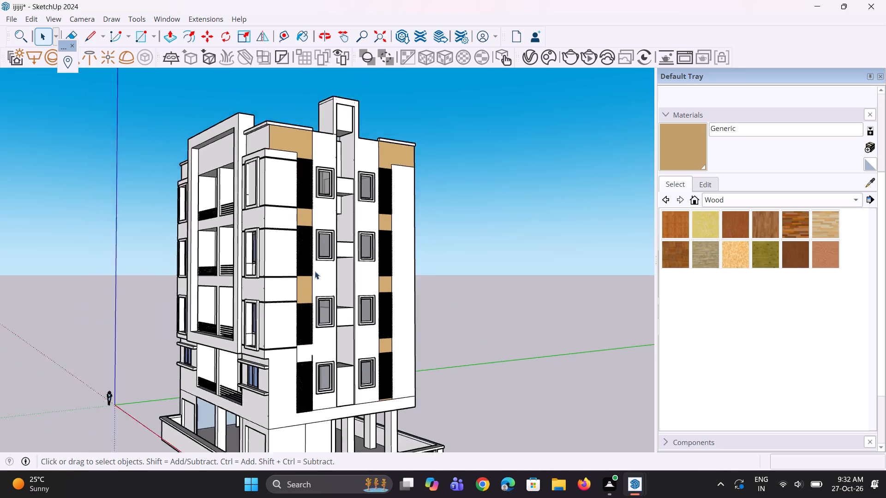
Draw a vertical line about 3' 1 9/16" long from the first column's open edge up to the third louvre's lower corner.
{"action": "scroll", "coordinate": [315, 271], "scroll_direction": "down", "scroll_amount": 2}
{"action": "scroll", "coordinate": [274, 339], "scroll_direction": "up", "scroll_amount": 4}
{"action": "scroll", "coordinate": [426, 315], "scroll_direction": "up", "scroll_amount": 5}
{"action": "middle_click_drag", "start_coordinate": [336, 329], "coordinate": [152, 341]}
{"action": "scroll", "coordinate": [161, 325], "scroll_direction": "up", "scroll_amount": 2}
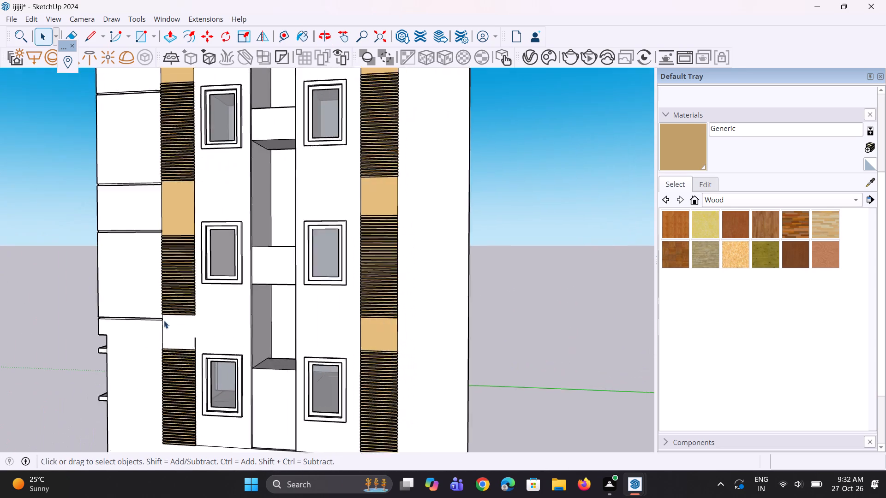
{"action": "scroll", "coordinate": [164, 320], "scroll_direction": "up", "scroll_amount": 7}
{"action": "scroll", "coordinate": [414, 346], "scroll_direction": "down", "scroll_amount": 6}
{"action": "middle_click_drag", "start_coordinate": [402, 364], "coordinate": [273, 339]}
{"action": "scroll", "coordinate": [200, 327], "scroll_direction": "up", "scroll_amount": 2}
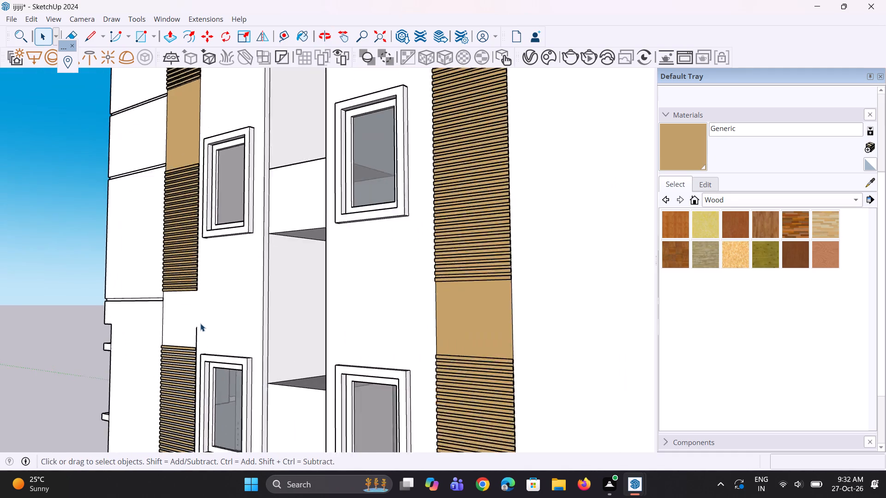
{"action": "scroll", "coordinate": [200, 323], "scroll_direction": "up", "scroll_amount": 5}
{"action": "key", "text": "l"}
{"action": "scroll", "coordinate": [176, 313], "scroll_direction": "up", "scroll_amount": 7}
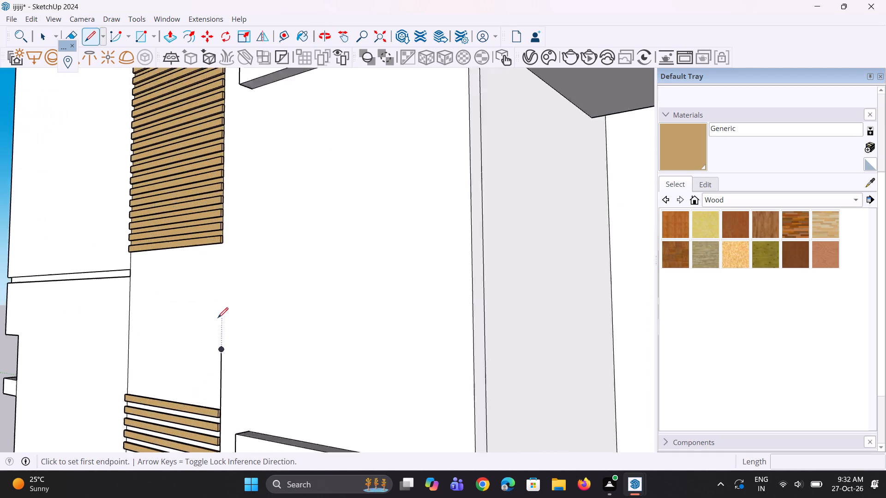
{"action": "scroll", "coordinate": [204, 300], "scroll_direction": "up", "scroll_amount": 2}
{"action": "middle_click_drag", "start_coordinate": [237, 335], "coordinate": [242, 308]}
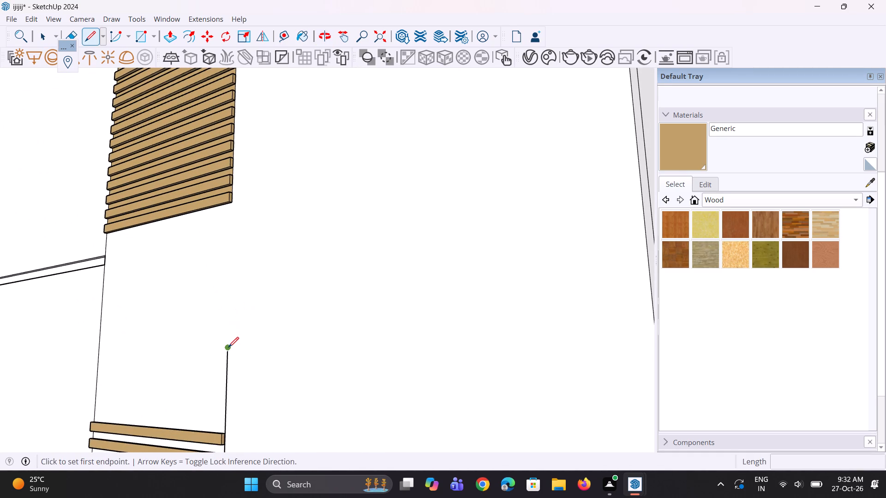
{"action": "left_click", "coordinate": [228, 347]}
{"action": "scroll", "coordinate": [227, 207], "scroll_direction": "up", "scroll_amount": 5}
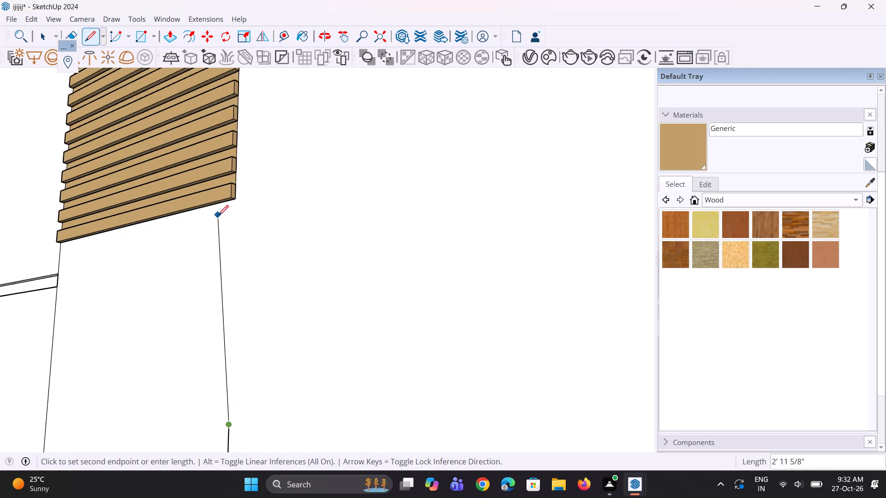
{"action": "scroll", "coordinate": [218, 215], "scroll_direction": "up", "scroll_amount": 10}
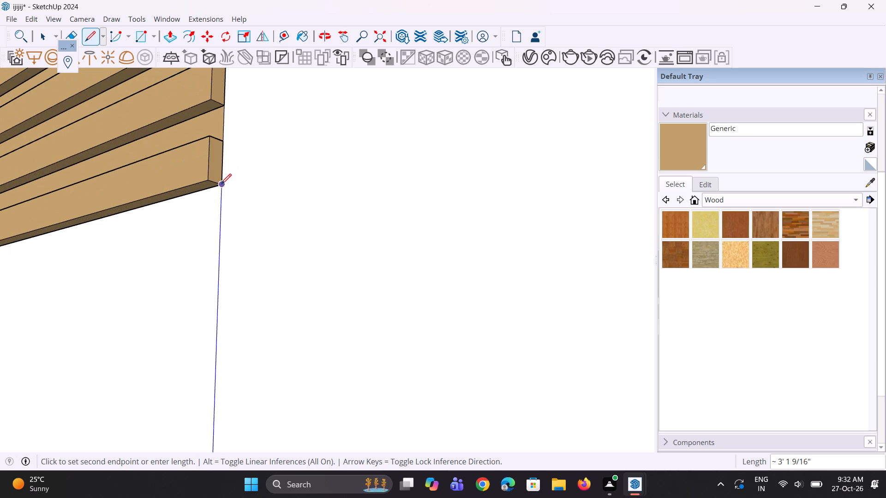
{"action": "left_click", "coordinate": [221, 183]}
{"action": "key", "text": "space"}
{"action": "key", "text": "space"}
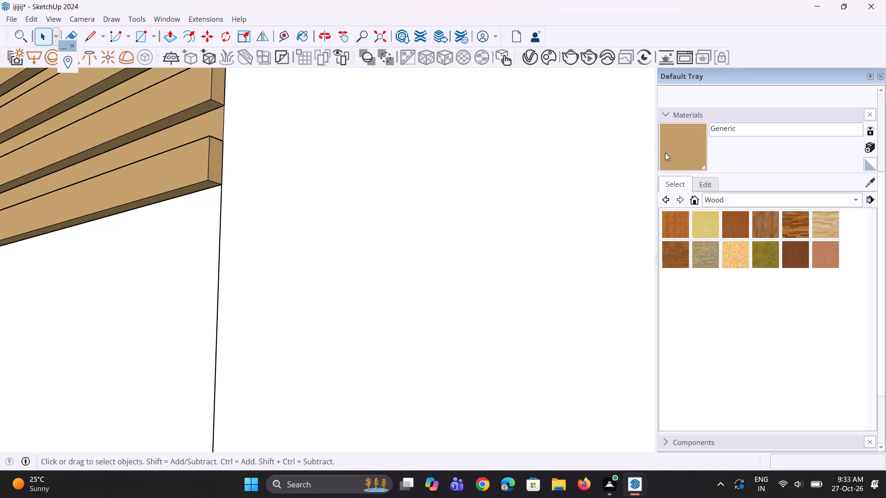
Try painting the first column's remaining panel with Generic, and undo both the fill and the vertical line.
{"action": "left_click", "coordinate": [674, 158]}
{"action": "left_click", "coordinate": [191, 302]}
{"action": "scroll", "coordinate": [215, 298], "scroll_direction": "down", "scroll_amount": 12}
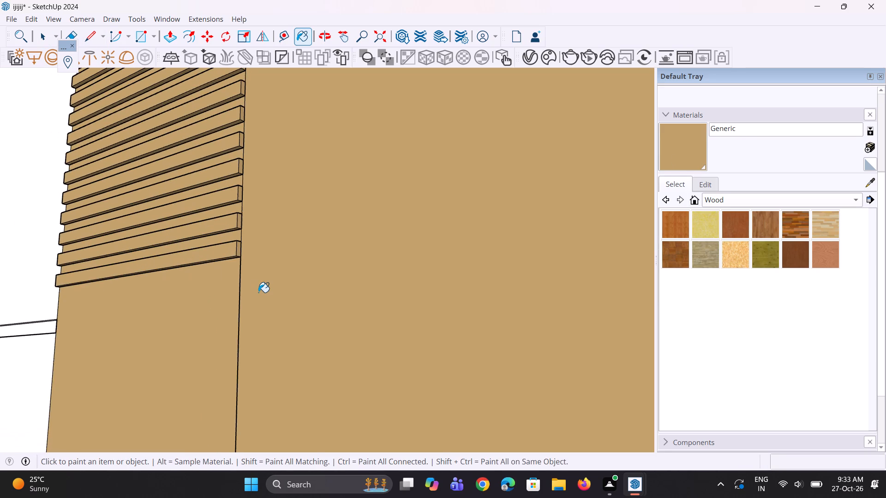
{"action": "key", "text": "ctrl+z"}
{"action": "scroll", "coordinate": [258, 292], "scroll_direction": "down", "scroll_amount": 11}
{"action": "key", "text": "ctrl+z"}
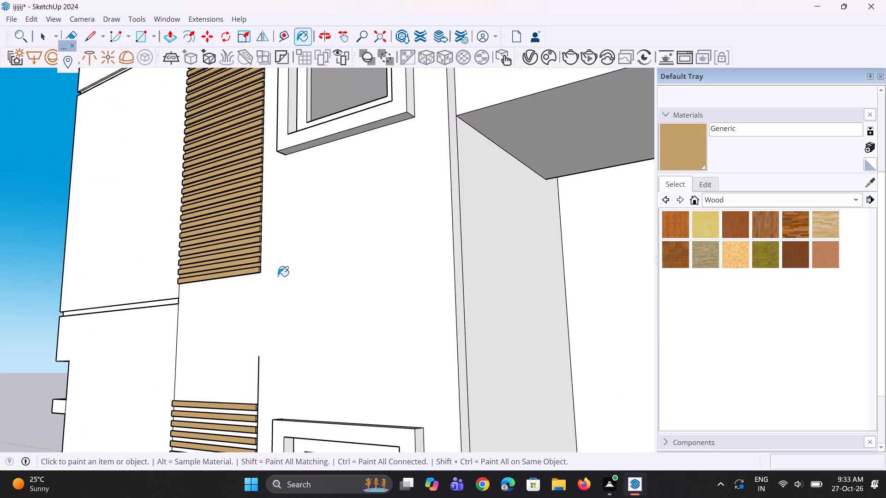
Inspect the first column's open edge and the gap between its third and bottom louvres from several angles.
{"action": "scroll", "coordinate": [278, 276], "scroll_direction": "down", "scroll_amount": 5}
{"action": "middle_click_drag", "start_coordinate": [256, 320], "coordinate": [93, 391]}
{"action": "middle_click_drag", "start_coordinate": [111, 386], "coordinate": [324, 319]}
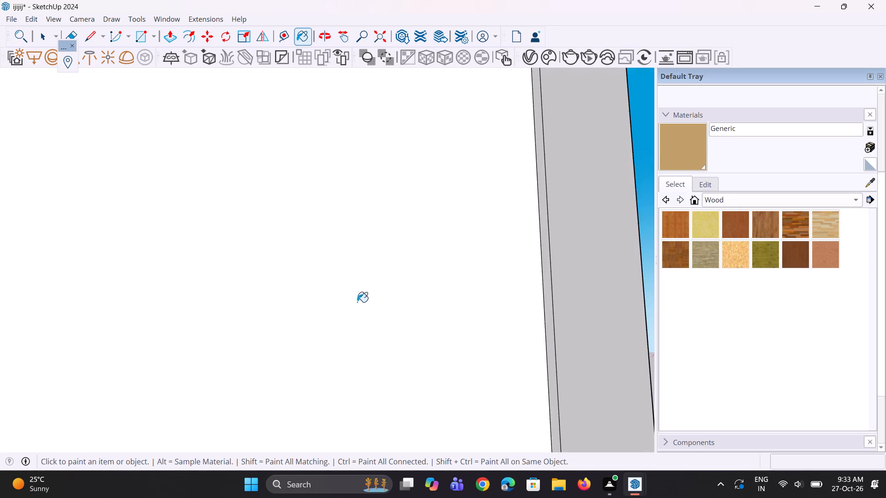
{"action": "scroll", "coordinate": [363, 300], "scroll_direction": "down", "scroll_amount": 6}
{"action": "scroll", "coordinate": [396, 279], "scroll_direction": "down", "scroll_amount": 12}
{"action": "scroll", "coordinate": [419, 267], "scroll_direction": "up", "scroll_amount": 1}
{"action": "scroll", "coordinate": [423, 265], "scroll_direction": "down", "scroll_amount": 6}
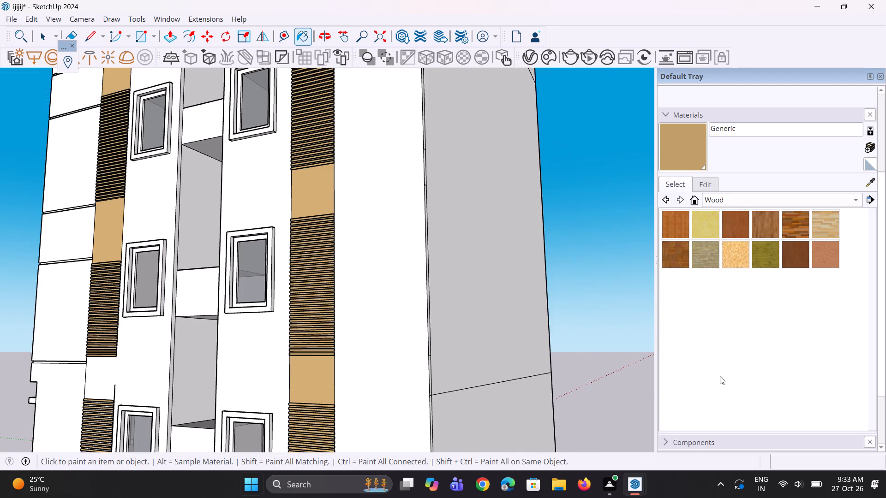
{"action": "scroll", "coordinate": [549, 264], "scroll_direction": "down", "scroll_amount": 10}
{"action": "middle_click_drag", "start_coordinate": [472, 280], "coordinate": [455, 286]}
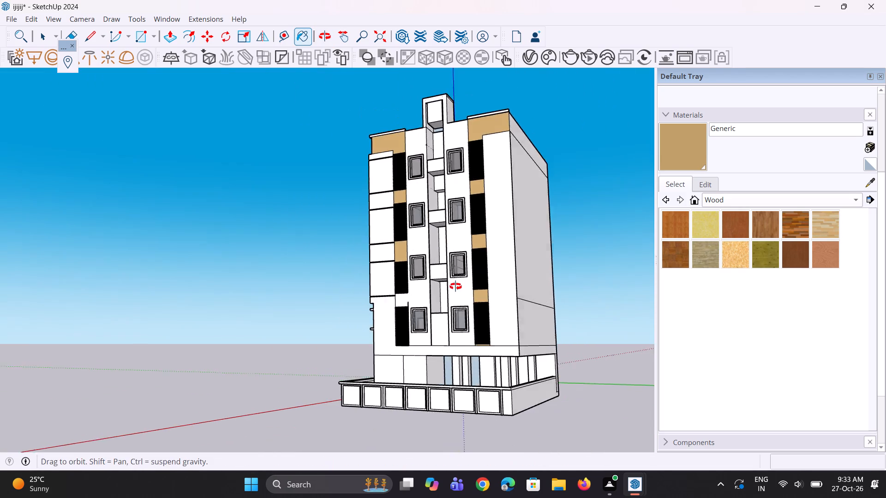
{"action": "middle_click_drag", "start_coordinate": [455, 286], "coordinate": [365, 307]}
{"action": "scroll", "coordinate": [359, 308], "scroll_direction": "up", "scroll_amount": 11}
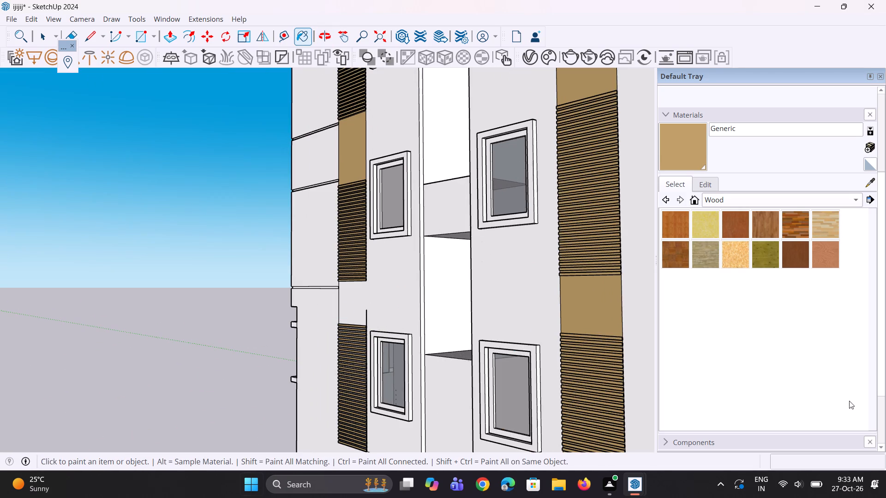
{"action": "scroll", "coordinate": [480, 249], "scroll_direction": "down", "scroll_amount": 3}
{"action": "middle_click_drag", "start_coordinate": [312, 360], "coordinate": [309, 355]}
{"action": "scroll", "coordinate": [312, 360], "scroll_direction": "up", "scroll_amount": 1}
{"action": "scroll", "coordinate": [327, 276], "scroll_direction": "up", "scroll_amount": 5}
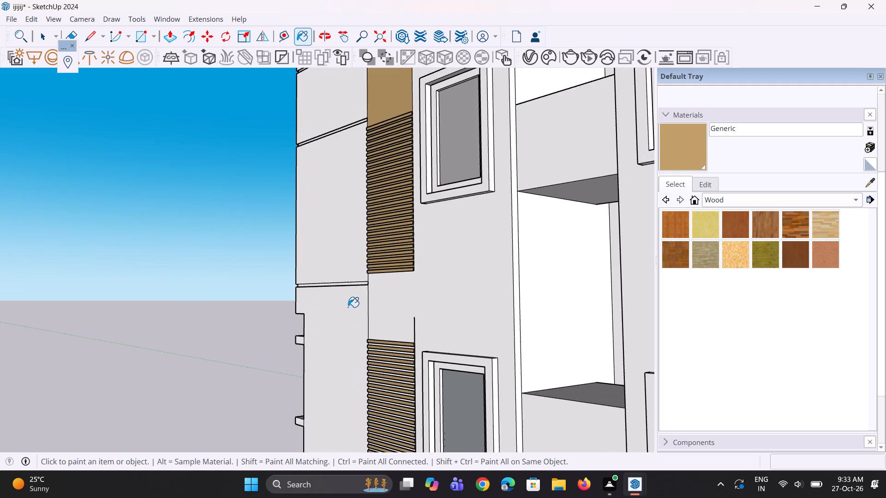
{"action": "scroll", "coordinate": [358, 312], "scroll_direction": "up", "scroll_amount": 5}
{"action": "middle_click_drag", "start_coordinate": [387, 319], "coordinate": [376, 314]}
{"action": "middle_click_drag", "start_coordinate": [390, 328], "coordinate": [455, 315]}
{"action": "scroll", "coordinate": [549, 326], "scroll_direction": "up", "scroll_amount": 4}
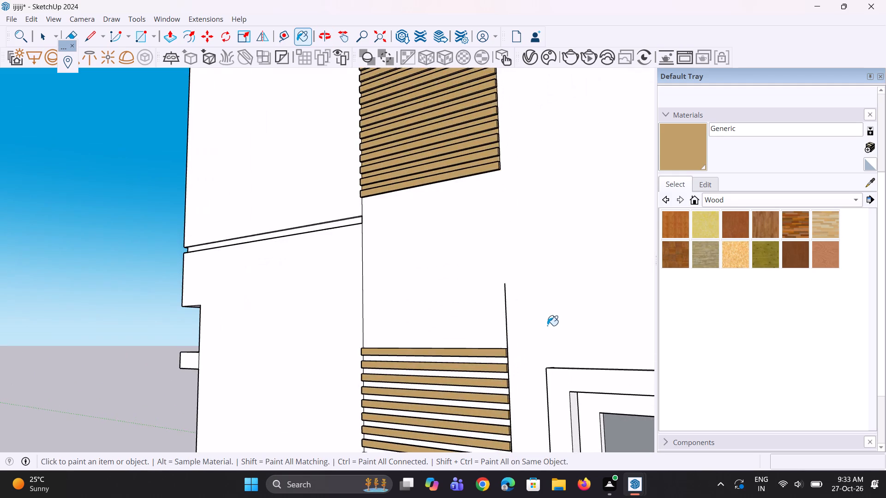
{"action": "scroll", "coordinate": [504, 325], "scroll_direction": "up", "scroll_amount": 11}
{"action": "scroll", "coordinate": [505, 320], "scroll_direction": "down", "scroll_amount": 8}
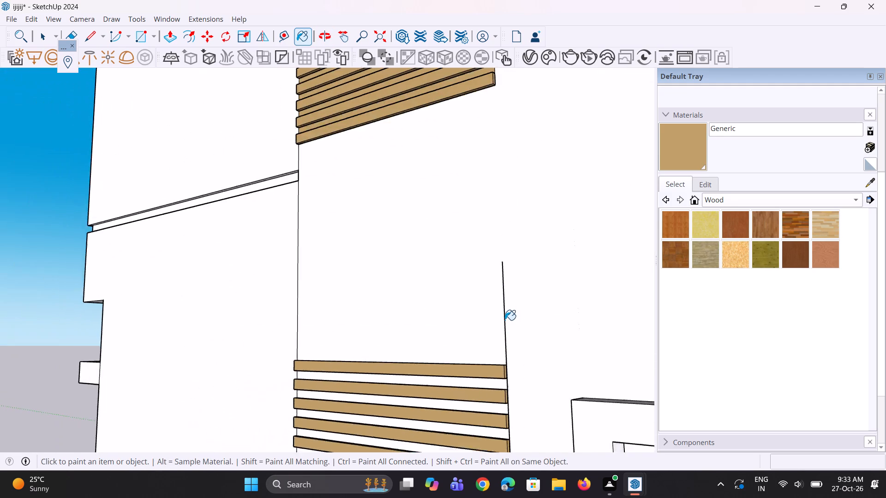
{"action": "scroll", "coordinate": [505, 320], "scroll_direction": "down", "scroll_amount": 2}
{"action": "middle_click_drag", "start_coordinate": [505, 320], "coordinate": [399, 357]}
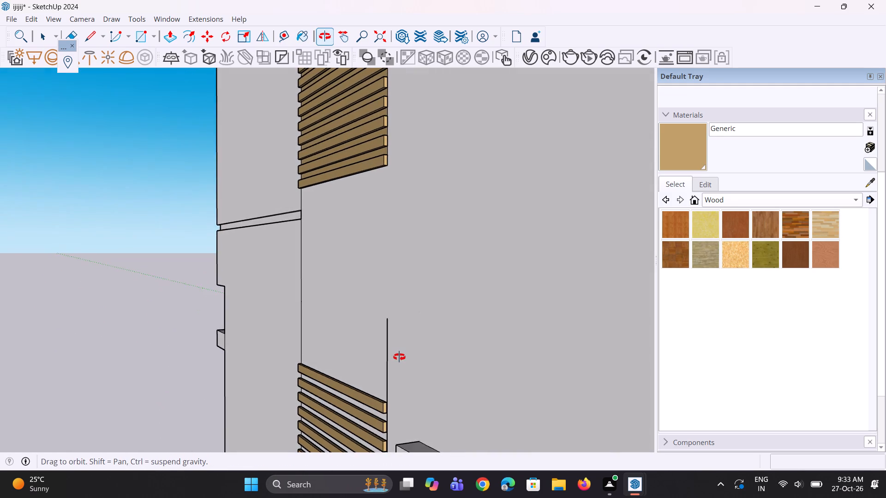
{"action": "middle_click_drag", "start_coordinate": [399, 357], "coordinate": [401, 362]}
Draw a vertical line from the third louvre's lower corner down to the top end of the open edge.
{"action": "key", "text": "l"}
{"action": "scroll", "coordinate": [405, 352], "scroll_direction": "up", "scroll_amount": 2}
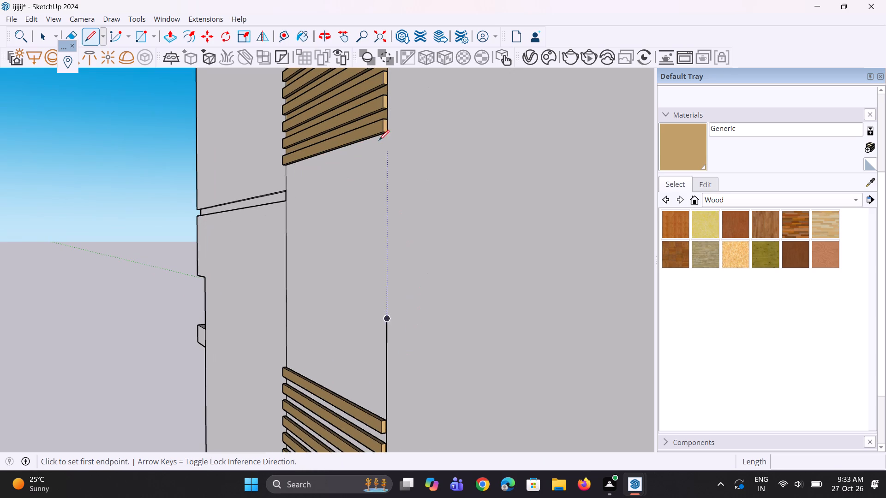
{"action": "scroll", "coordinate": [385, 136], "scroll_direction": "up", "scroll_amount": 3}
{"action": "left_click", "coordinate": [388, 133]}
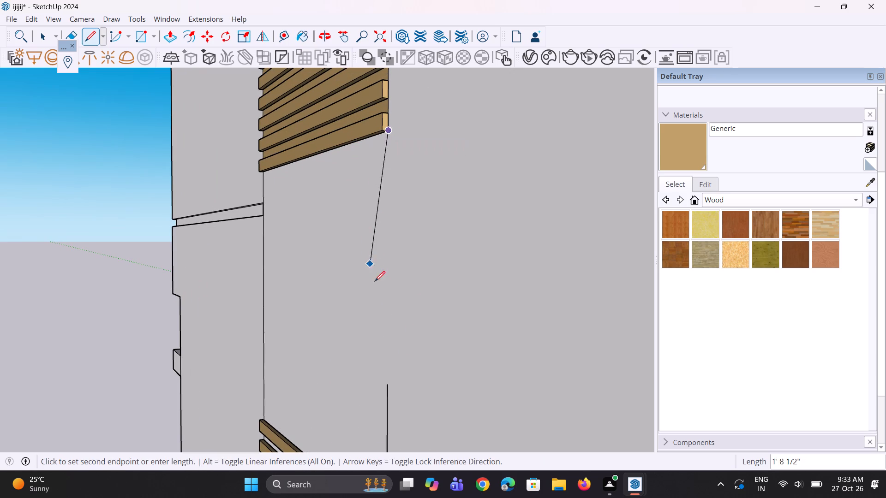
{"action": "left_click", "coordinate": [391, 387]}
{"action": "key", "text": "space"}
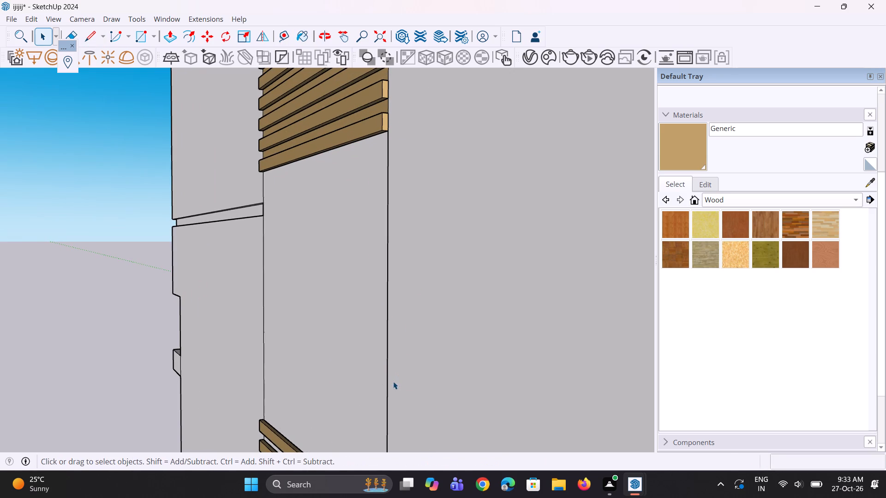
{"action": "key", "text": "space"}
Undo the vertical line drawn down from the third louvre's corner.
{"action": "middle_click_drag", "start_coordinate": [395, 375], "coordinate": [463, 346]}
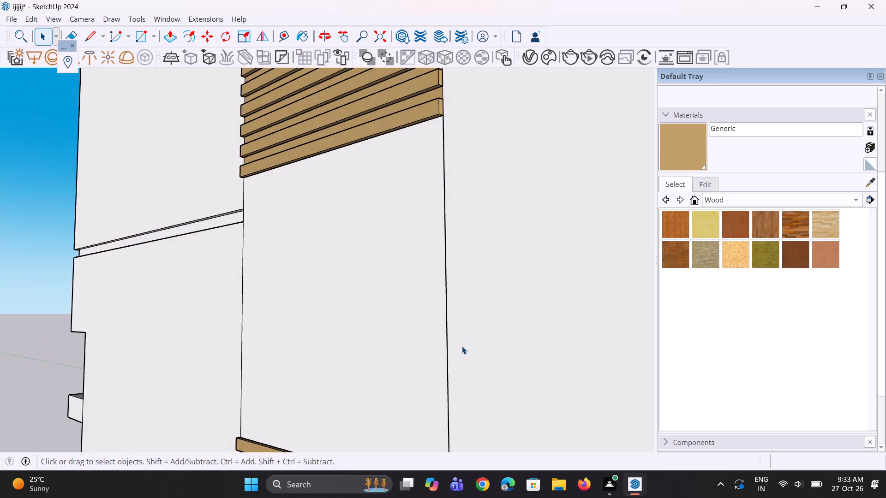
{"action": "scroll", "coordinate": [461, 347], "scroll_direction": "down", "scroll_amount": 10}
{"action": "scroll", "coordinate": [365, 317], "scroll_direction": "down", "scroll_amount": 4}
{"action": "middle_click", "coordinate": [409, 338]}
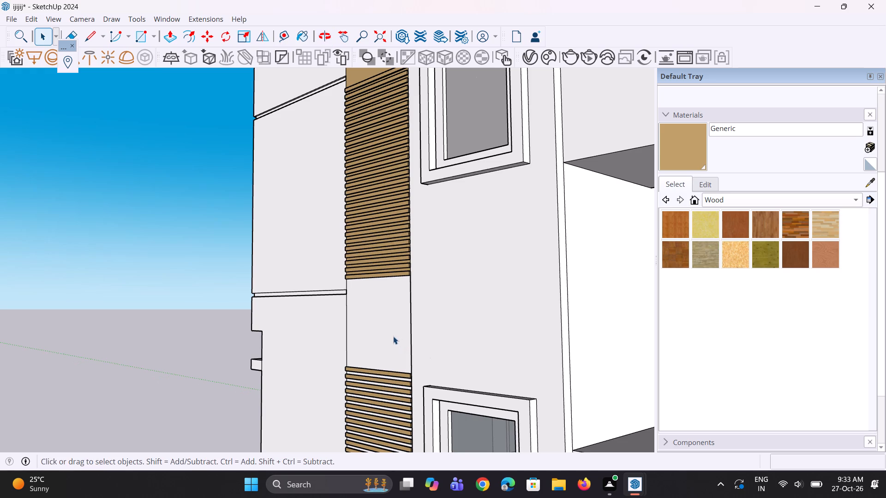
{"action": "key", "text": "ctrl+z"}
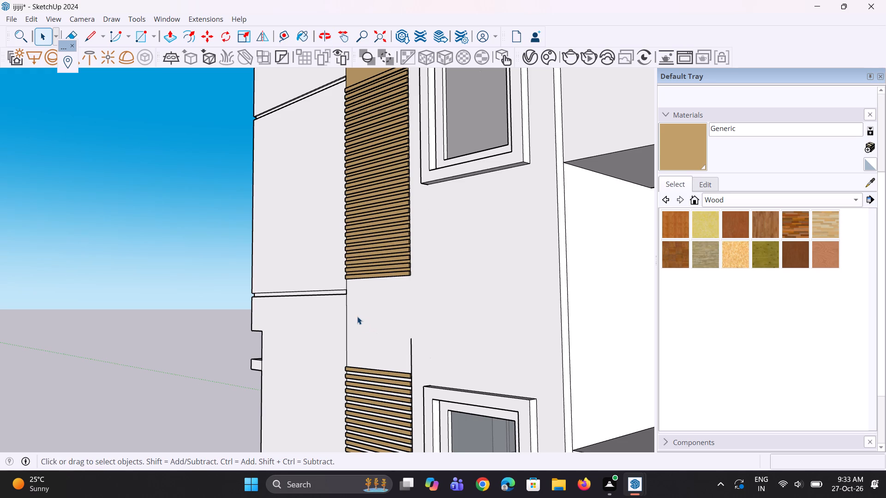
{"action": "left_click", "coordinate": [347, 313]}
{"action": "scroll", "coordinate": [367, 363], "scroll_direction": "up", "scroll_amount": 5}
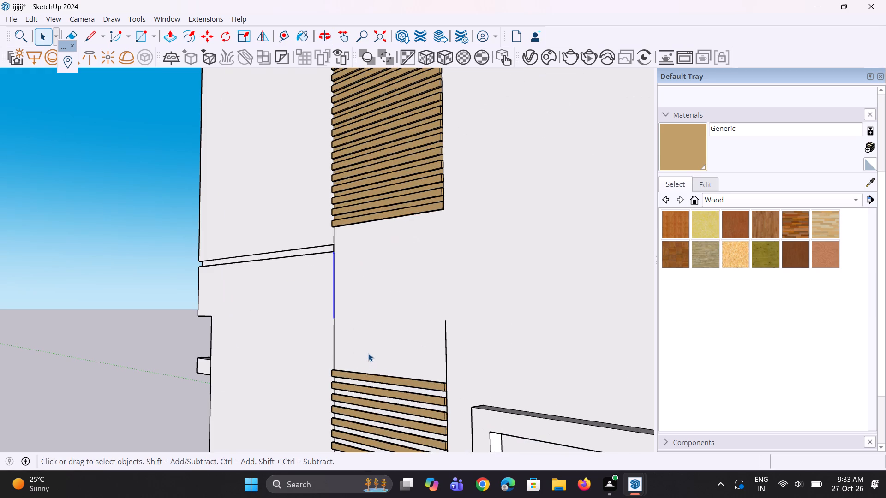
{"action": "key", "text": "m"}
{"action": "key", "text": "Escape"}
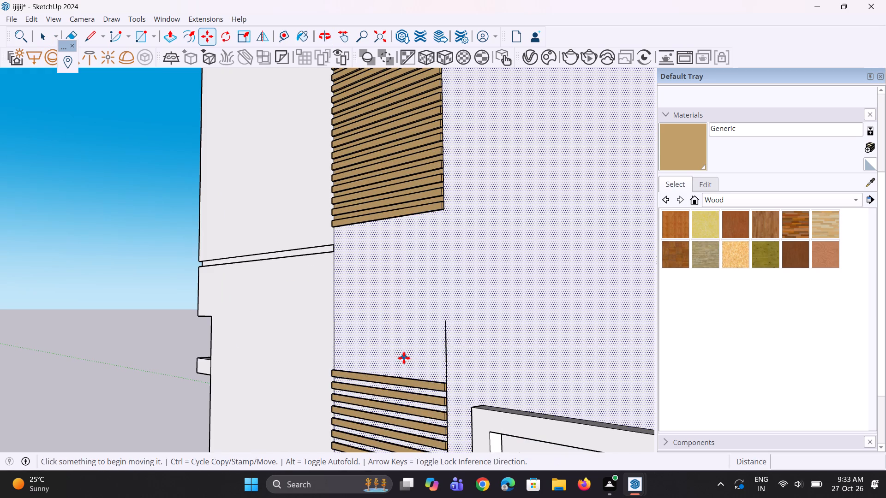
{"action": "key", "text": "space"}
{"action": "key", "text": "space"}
Erase the leftover open vertical edge beside the first column's unpainted panel and bottom louvre.
{"action": "key", "text": "e"}
{"action": "left_click_drag", "start_coordinate": [429, 353], "coordinate": [456, 362]}
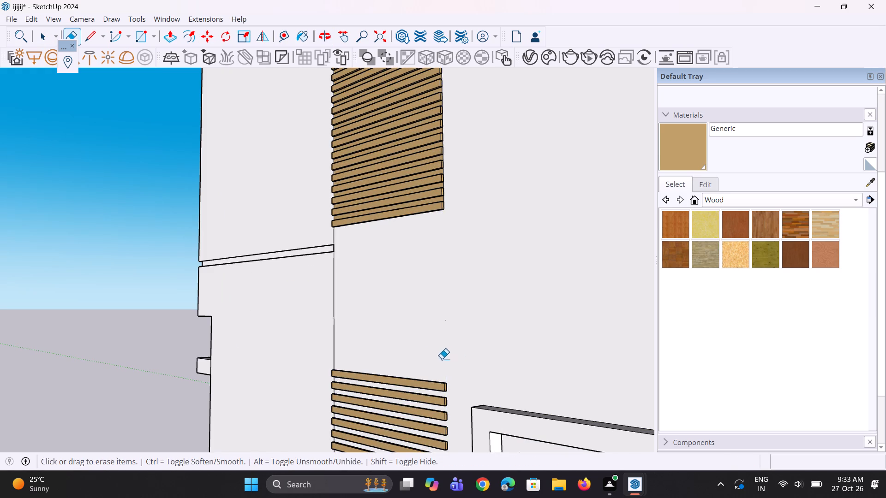
{"action": "scroll", "coordinate": [351, 334], "scroll_direction": "down", "scroll_amount": 10}
{"action": "scroll", "coordinate": [385, 246], "scroll_direction": "down", "scroll_amount": 11}
{"action": "middle_click_drag", "start_coordinate": [383, 253], "coordinate": [395, 252]}
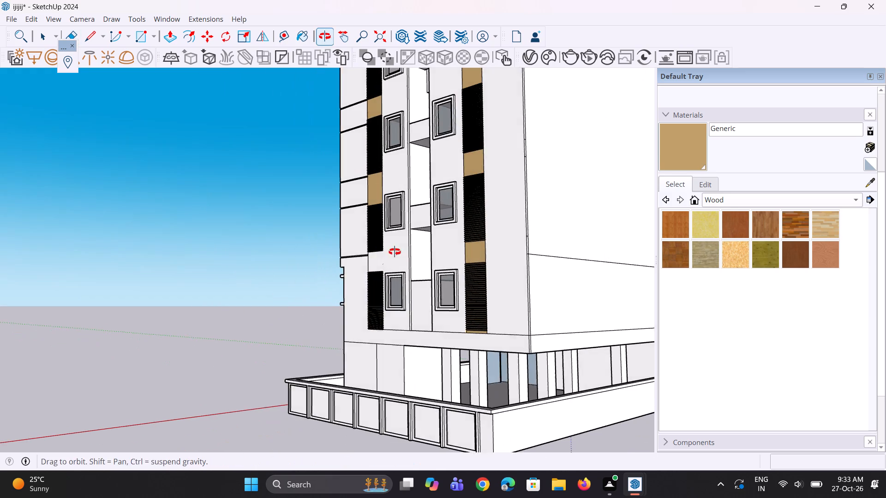
{"action": "middle_click_drag", "start_coordinate": [395, 252], "coordinate": [396, 251]}
{"action": "key", "text": "space"}
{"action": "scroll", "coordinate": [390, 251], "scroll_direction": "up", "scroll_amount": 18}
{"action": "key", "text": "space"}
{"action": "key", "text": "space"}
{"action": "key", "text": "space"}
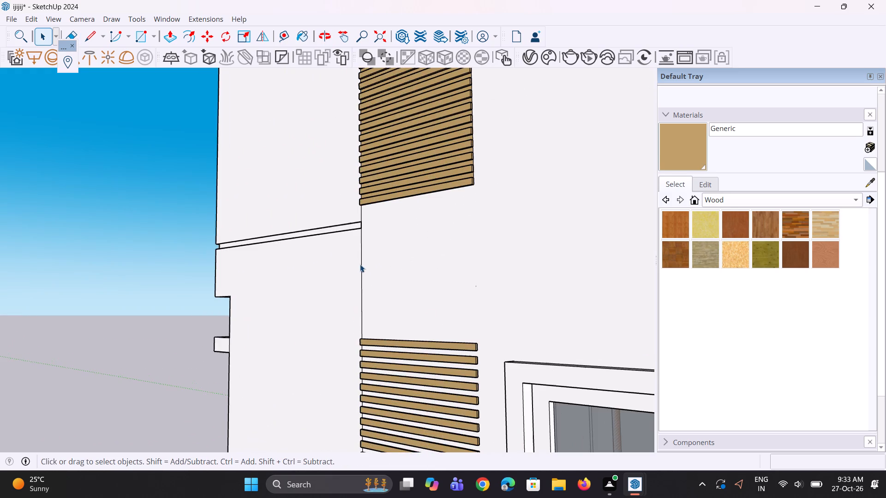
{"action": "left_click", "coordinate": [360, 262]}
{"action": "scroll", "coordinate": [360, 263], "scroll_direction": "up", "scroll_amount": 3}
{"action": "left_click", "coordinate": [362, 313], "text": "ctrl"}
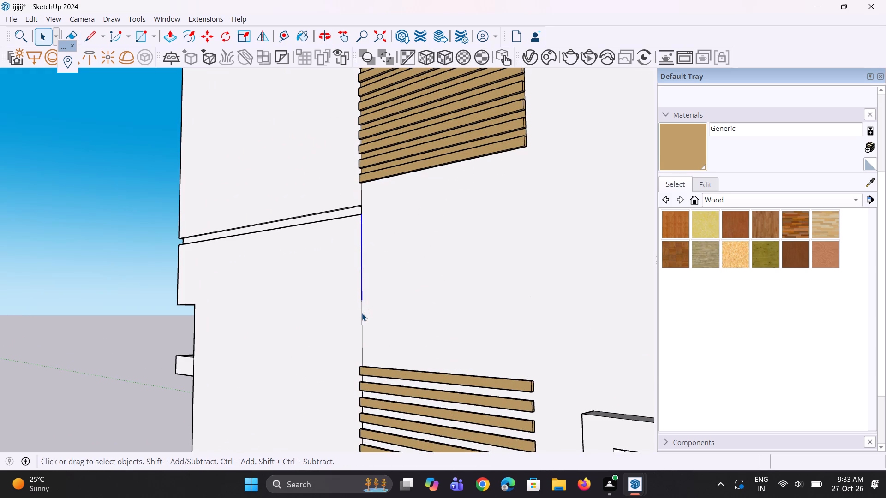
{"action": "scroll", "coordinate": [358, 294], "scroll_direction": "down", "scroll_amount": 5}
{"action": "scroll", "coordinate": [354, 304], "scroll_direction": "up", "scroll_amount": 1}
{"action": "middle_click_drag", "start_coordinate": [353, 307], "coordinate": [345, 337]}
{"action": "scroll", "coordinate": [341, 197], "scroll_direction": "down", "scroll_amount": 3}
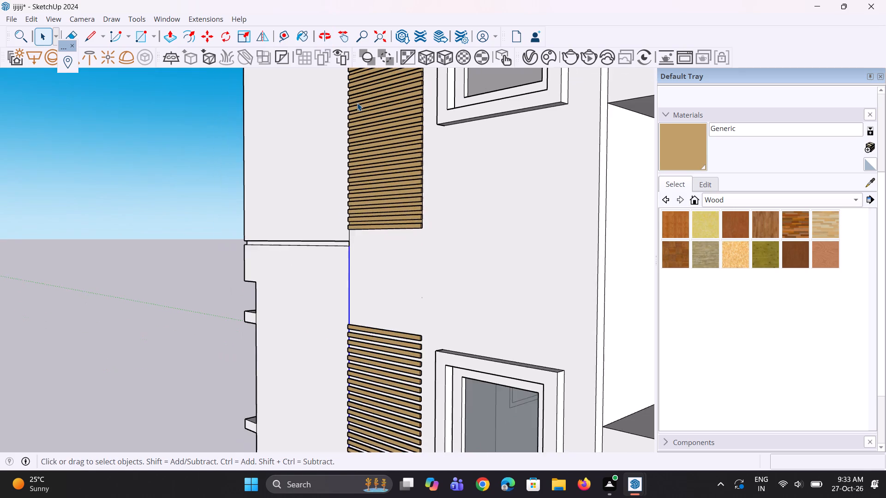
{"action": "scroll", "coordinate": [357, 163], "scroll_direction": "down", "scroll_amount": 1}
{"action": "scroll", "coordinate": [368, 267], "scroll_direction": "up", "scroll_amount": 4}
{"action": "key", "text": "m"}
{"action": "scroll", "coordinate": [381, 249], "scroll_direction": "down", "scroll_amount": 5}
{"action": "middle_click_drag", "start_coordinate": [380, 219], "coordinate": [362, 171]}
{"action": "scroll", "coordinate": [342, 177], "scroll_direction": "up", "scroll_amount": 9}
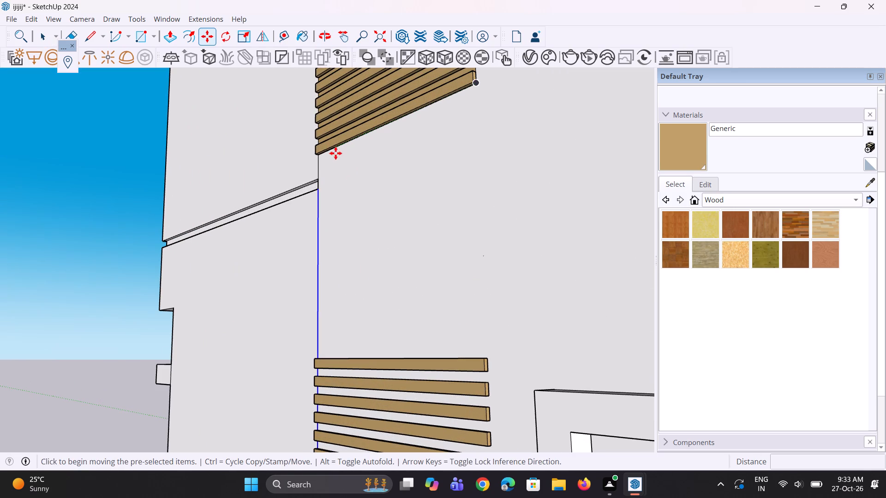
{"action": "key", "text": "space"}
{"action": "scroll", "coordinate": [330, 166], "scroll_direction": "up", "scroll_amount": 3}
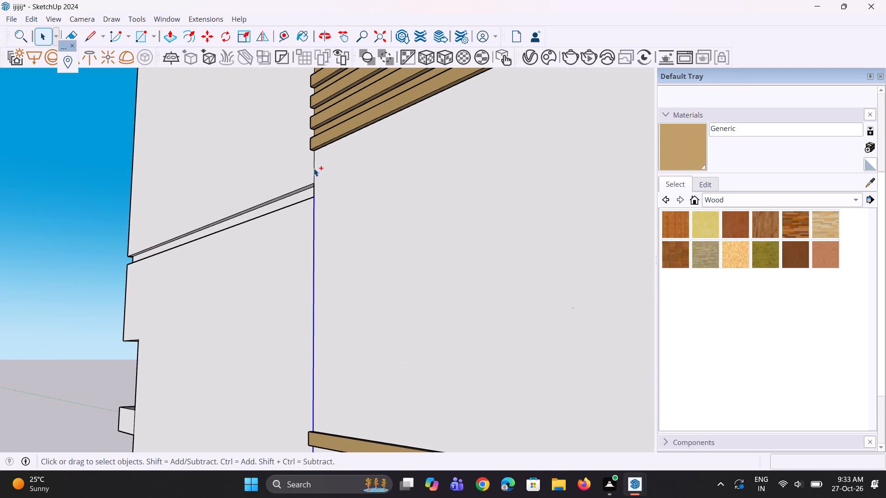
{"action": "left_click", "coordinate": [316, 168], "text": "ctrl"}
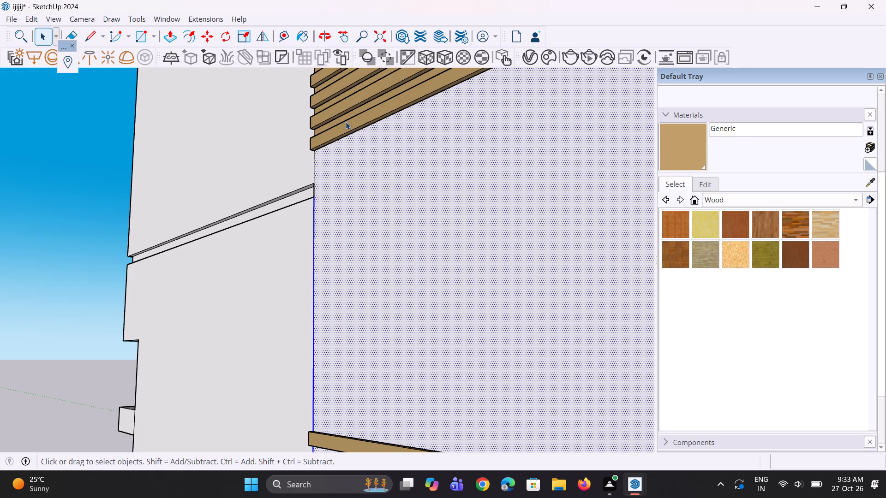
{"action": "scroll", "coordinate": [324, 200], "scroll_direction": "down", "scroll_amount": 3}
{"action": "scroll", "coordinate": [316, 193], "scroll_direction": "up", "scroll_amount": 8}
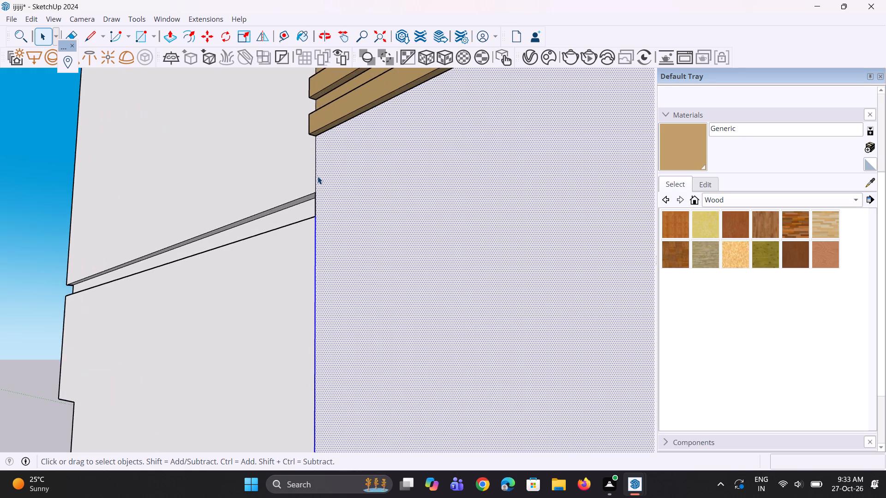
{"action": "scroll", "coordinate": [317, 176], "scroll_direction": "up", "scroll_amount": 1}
Copy the vertical edge segments between the first column's third and bottom louvres across about 4' 9 3/4" to the third louvre's far lower corner.
{"action": "left_click", "coordinate": [316, 181]}
{"action": "scroll", "coordinate": [316, 208], "scroll_direction": "up", "scroll_amount": 3}
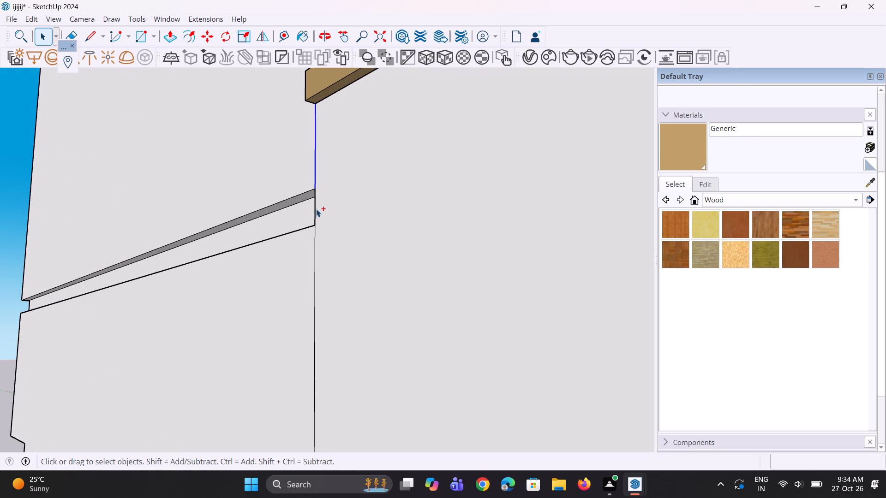
{"action": "left_click", "coordinate": [316, 209], "text": "ctrl"}
{"action": "left_click", "coordinate": [316, 252], "text": "ctrl"}
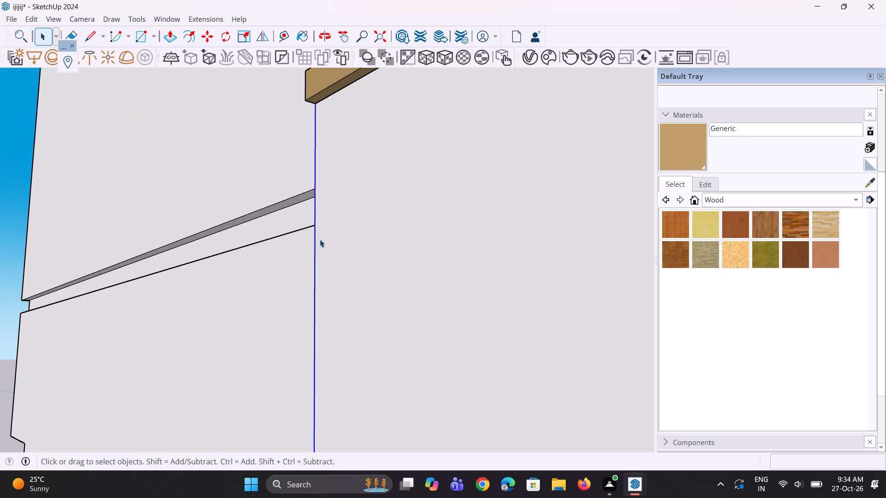
{"action": "scroll", "coordinate": [326, 222], "scroll_direction": "down", "scroll_amount": 15}
{"action": "scroll", "coordinate": [338, 268], "scroll_direction": "down", "scroll_amount": 1}
{"action": "scroll", "coordinate": [342, 311], "scroll_direction": "up", "scroll_amount": 3}
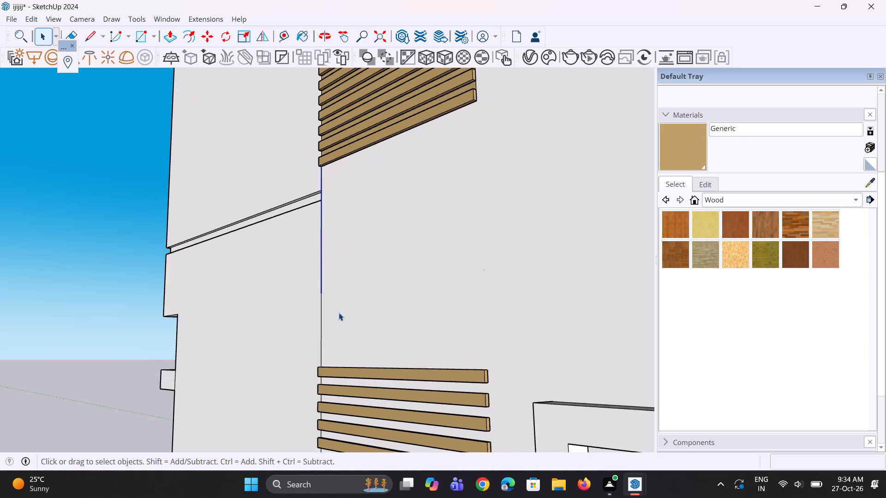
{"action": "scroll", "coordinate": [339, 313], "scroll_direction": "up", "scroll_amount": 7}
{"action": "left_click", "coordinate": [324, 314], "text": "ctrl"}
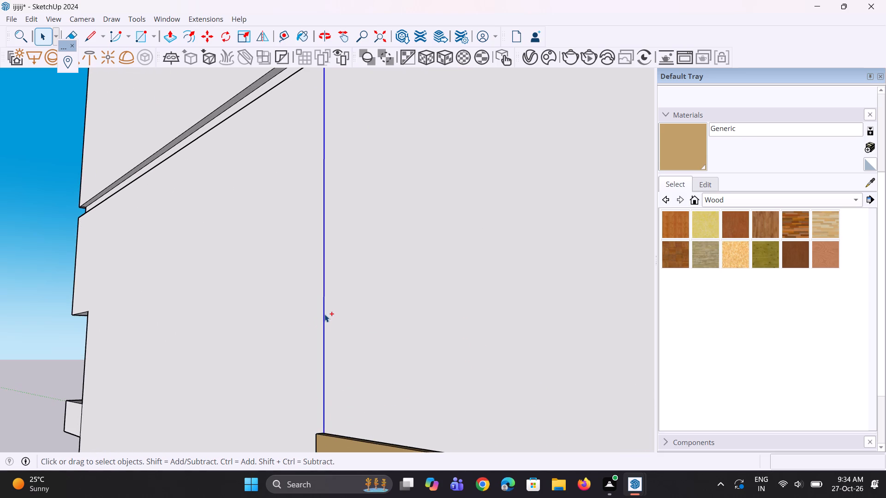
{"action": "scroll", "coordinate": [324, 312], "scroll_direction": "down", "scroll_amount": 10}
{"action": "middle_click_drag", "start_coordinate": [335, 298], "coordinate": [315, 296]}
{"action": "scroll", "coordinate": [315, 159], "scroll_direction": "up", "scroll_amount": 2}
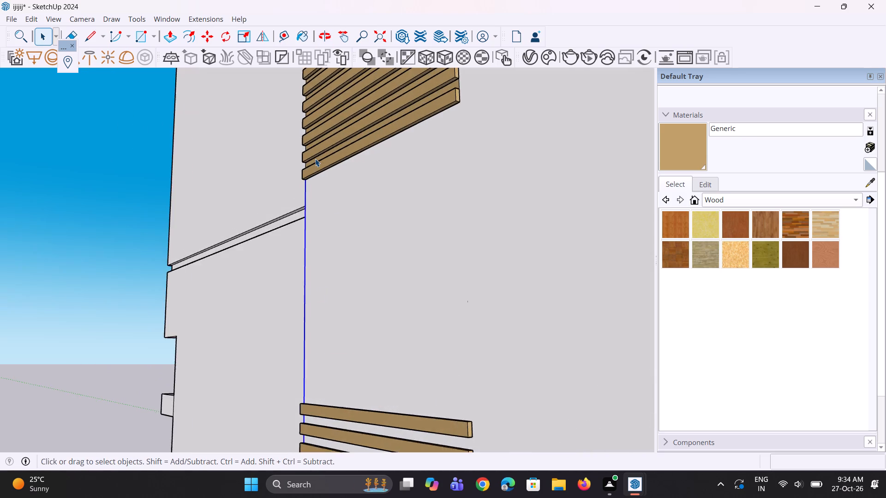
{"action": "scroll", "coordinate": [315, 159], "scroll_direction": "up", "scroll_amount": 2}
{"action": "key", "text": "m"}
{"action": "scroll", "coordinate": [314, 159], "scroll_direction": "up", "scroll_amount": 2}
{"action": "scroll", "coordinate": [302, 174], "scroll_direction": "down", "scroll_amount": 2}
{"action": "scroll", "coordinate": [296, 181], "scroll_direction": "up", "scroll_amount": 3, "text": "ctrl"}
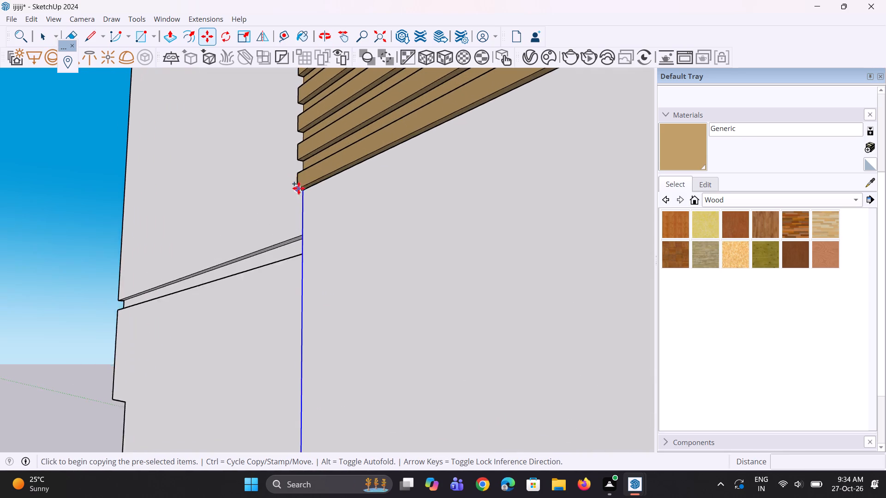
{"action": "scroll", "coordinate": [299, 188], "scroll_direction": "up", "scroll_amount": 3, "text": "ctrl"}
{"action": "scroll", "coordinate": [303, 188], "scroll_direction": "up", "scroll_amount": 4}
{"action": "left_click", "coordinate": [303, 188]}
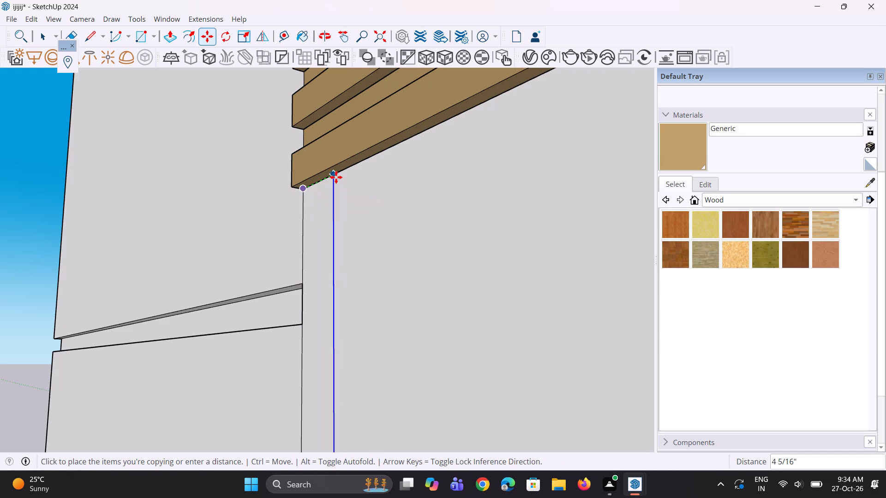
{"action": "scroll", "coordinate": [336, 177], "scroll_direction": "down", "scroll_amount": 13}
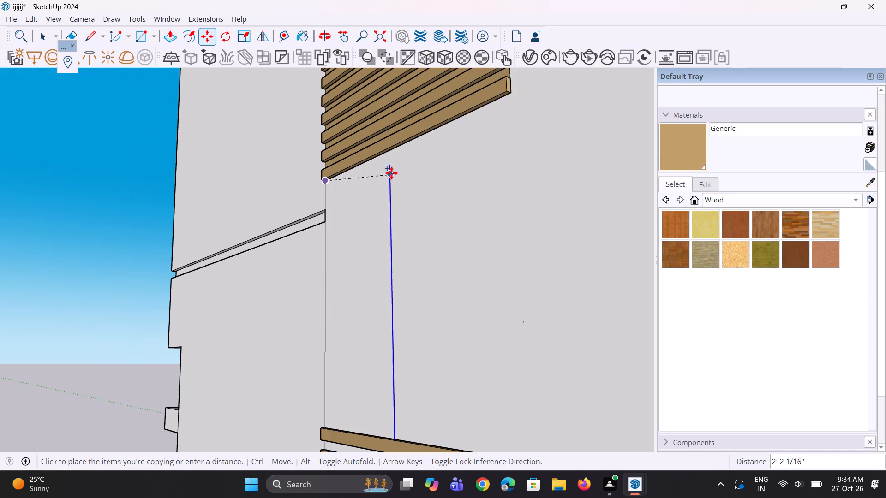
{"action": "scroll", "coordinate": [510, 101], "scroll_direction": "up", "scroll_amount": 2}
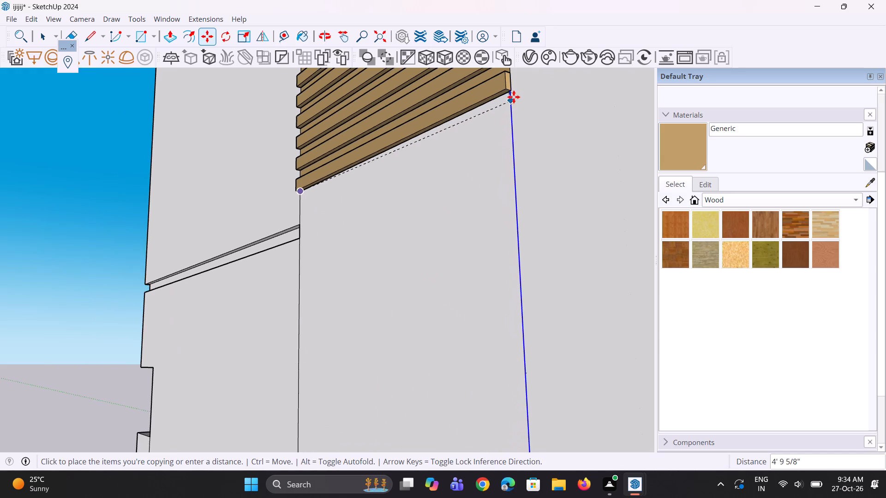
{"action": "left_click", "coordinate": [510, 93]}
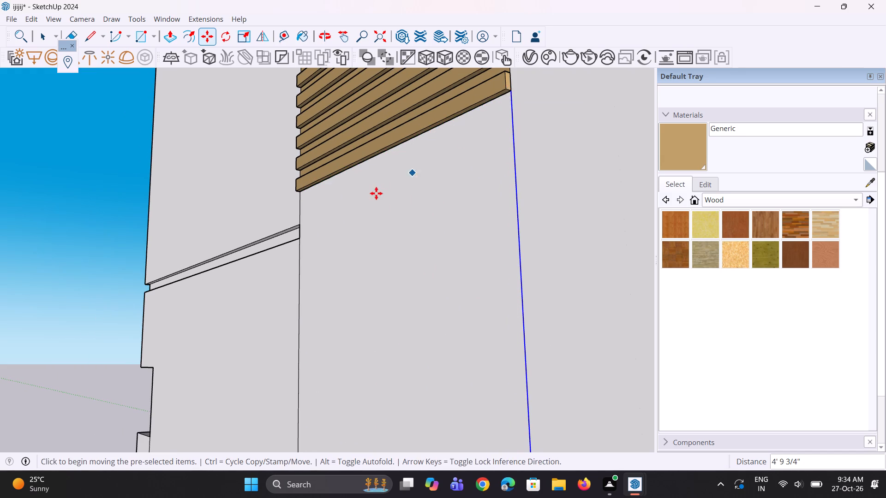
{"action": "scroll", "coordinate": [376, 194], "scroll_direction": "down", "scroll_amount": 6}
{"action": "key", "text": "space"}
{"action": "key", "text": "space"}
{"action": "left_click", "coordinate": [171, 231]}
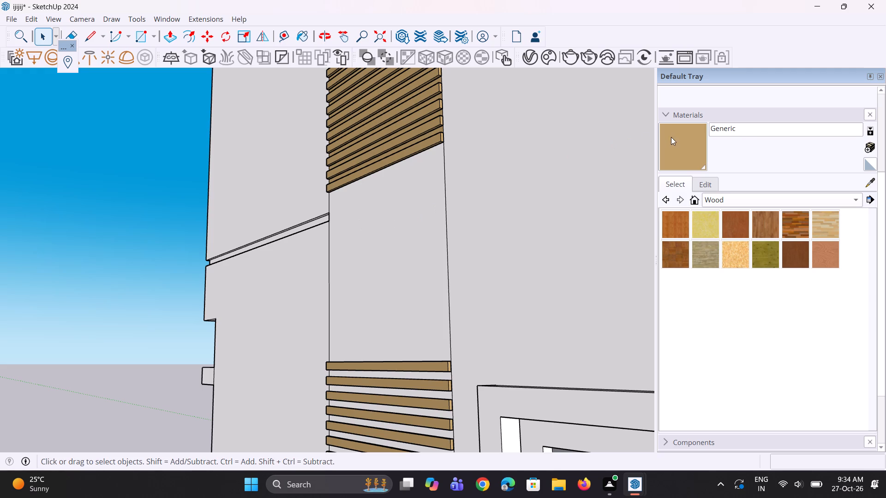
Paint the newly bounded panel between the first column's third and bottom louvres with the tan Generic material.
{"action": "left_click", "coordinate": [672, 138]}
{"action": "left_click", "coordinate": [414, 261]}
Inspect the louvre columns and tan panels of the side facade from several angles.
{"action": "scroll", "coordinate": [414, 261], "scroll_direction": "down", "scroll_amount": 11}
{"action": "scroll", "coordinate": [397, 261], "scroll_direction": "up", "scroll_amount": 1}
{"action": "scroll", "coordinate": [387, 260], "scroll_direction": "down", "scroll_amount": 16}
{"action": "middle_click_drag", "start_coordinate": [382, 265], "coordinate": [545, 332]}
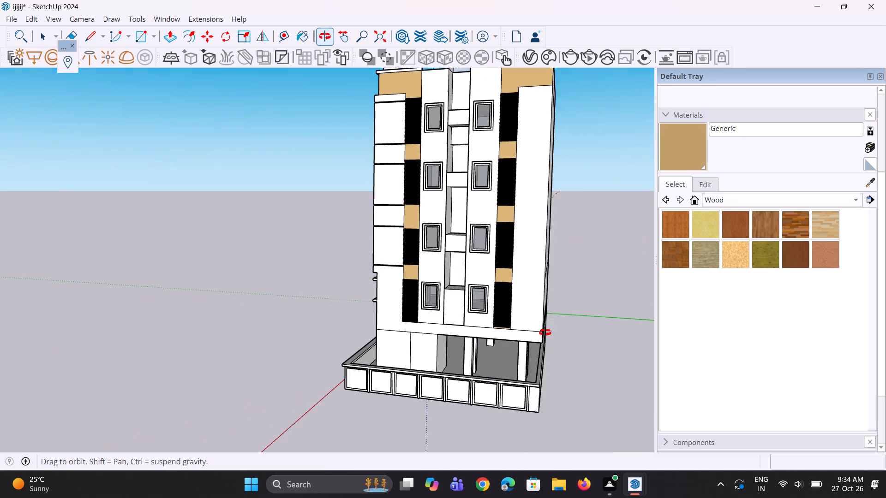
{"action": "middle_click_drag", "start_coordinate": [545, 332], "coordinate": [548, 332]}
{"action": "scroll", "coordinate": [491, 342], "scroll_direction": "down", "scroll_amount": 6}
{"action": "middle_click_drag", "start_coordinate": [511, 265], "coordinate": [494, 236]}
{"action": "scroll", "coordinate": [389, 295], "scroll_direction": "up", "scroll_amount": 7}
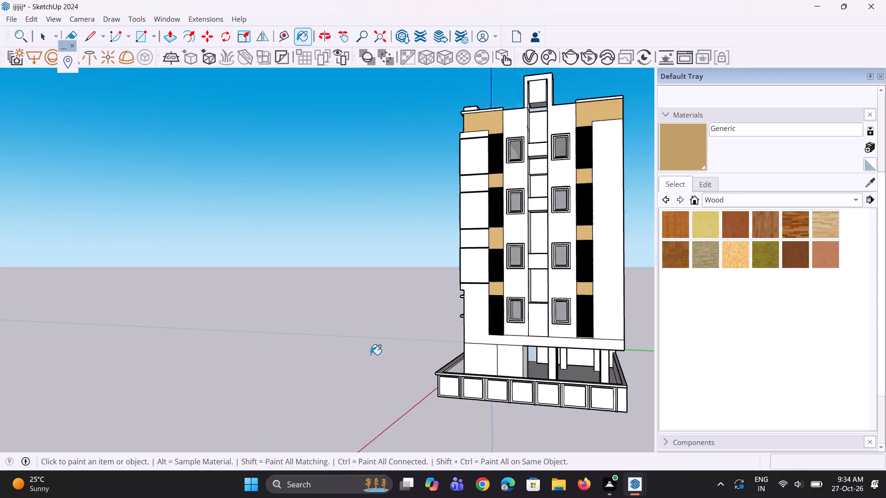
{"action": "scroll", "coordinate": [371, 355], "scroll_direction": "up", "scroll_amount": 2}
{"action": "middle_click_drag", "start_coordinate": [371, 355], "coordinate": [498, 366]}
{"action": "scroll", "coordinate": [294, 380], "scroll_direction": "down", "scroll_amount": 5}
{"action": "scroll", "coordinate": [497, 212], "scroll_direction": "up", "scroll_amount": 4}
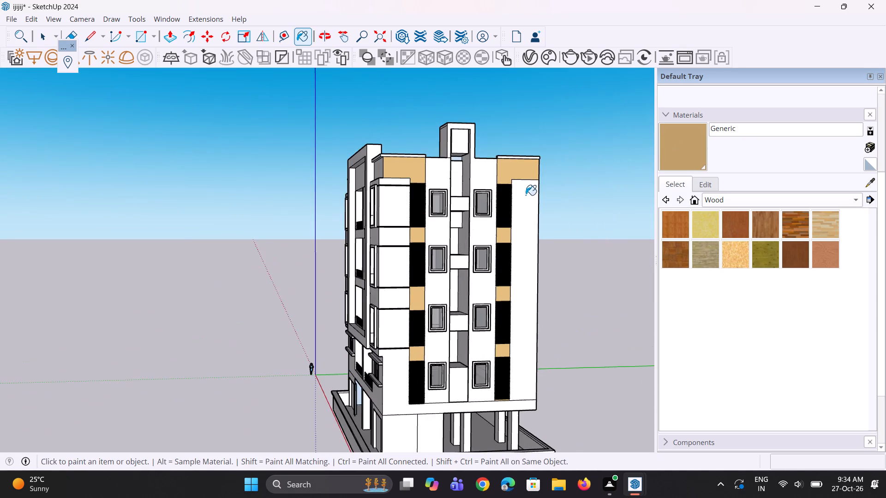
{"action": "scroll", "coordinate": [620, 166], "scroll_direction": "up", "scroll_amount": 2}
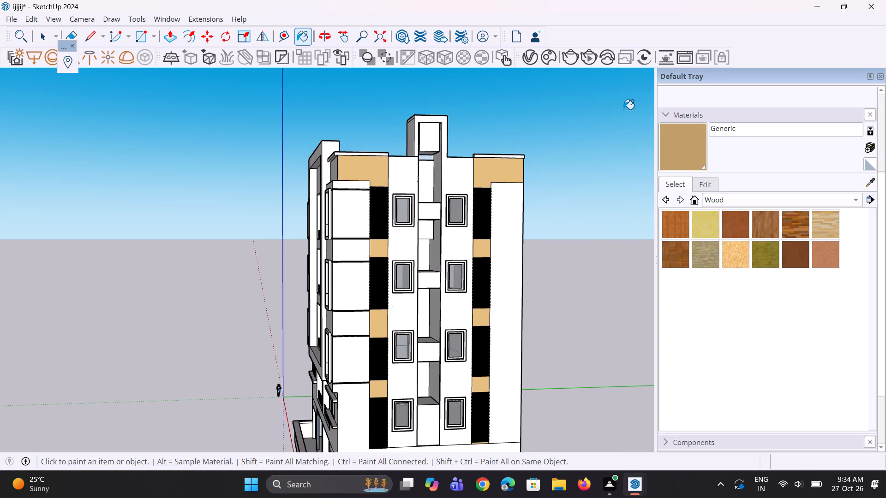
Paint the top parapet bands on both sides of the front facade's projecting frame with the tan Generic material.
{"action": "scroll", "coordinate": [485, 162], "scroll_direction": "down", "scroll_amount": 4}
{"action": "middle_click_drag", "start_coordinate": [407, 178], "coordinate": [664, 119]}
{"action": "scroll", "coordinate": [254, 152], "scroll_direction": "up", "scroll_amount": 7}
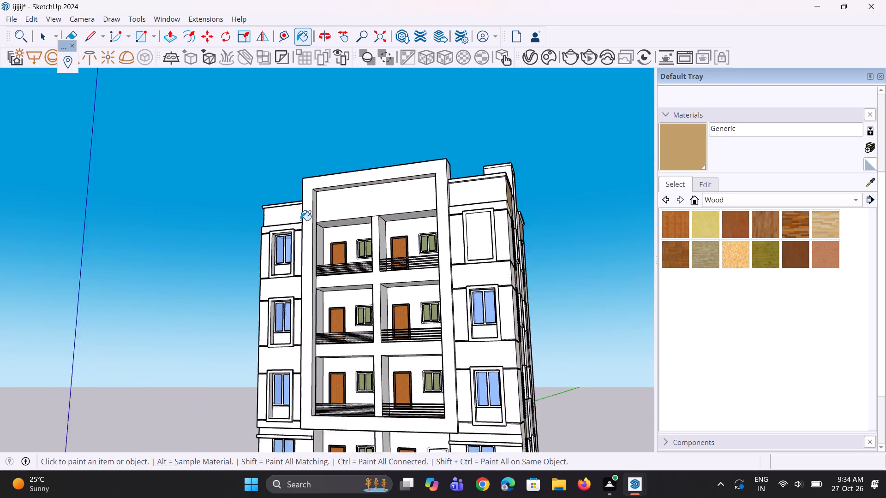
{"action": "left_click", "coordinate": [291, 215]}
{"action": "middle_click_drag", "start_coordinate": [281, 227], "coordinate": [575, 262]}
{"action": "scroll", "coordinate": [401, 252], "scroll_direction": "up", "scroll_amount": 3}
{"action": "scroll", "coordinate": [362, 239], "scroll_direction": "up", "scroll_amount": 4}
{"action": "scroll", "coordinate": [382, 202], "scroll_direction": "down", "scroll_amount": 4}
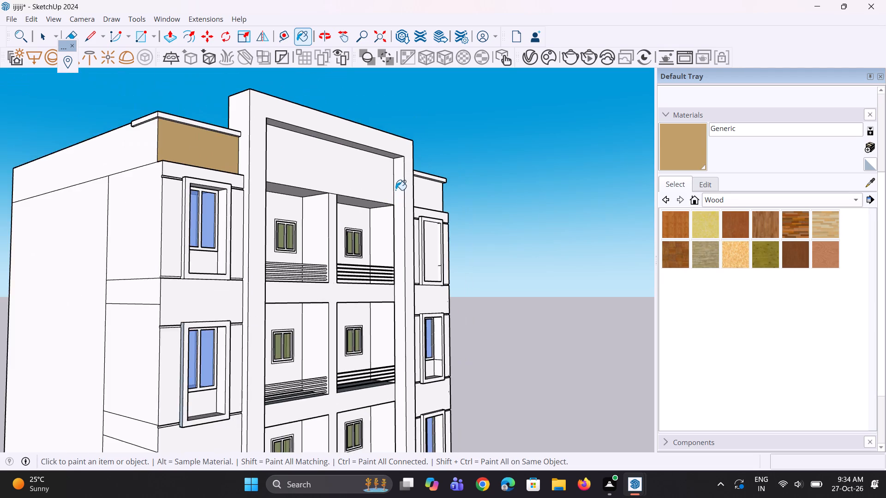
{"action": "scroll", "coordinate": [395, 190], "scroll_direction": "down", "scroll_amount": 4}
{"action": "scroll", "coordinate": [279, 206], "scroll_direction": "down", "scroll_amount": 3}
{"action": "middle_click_drag", "start_coordinate": [435, 161], "coordinate": [229, 191]}
{"action": "left_click", "coordinate": [390, 192]}
Paint both side faces of the top-floor dividing wall between the front balconies with the tan Generic material.
{"action": "middle_click_drag", "start_coordinate": [353, 197], "coordinate": [251, 213]}
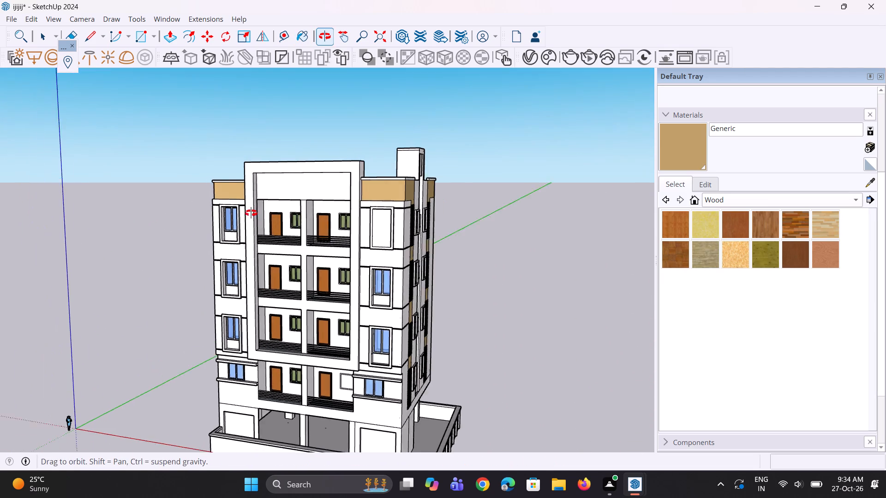
{"action": "middle_click_drag", "start_coordinate": [251, 213], "coordinate": [248, 213]}
{"action": "scroll", "coordinate": [327, 256], "scroll_direction": "down", "scroll_amount": 5}
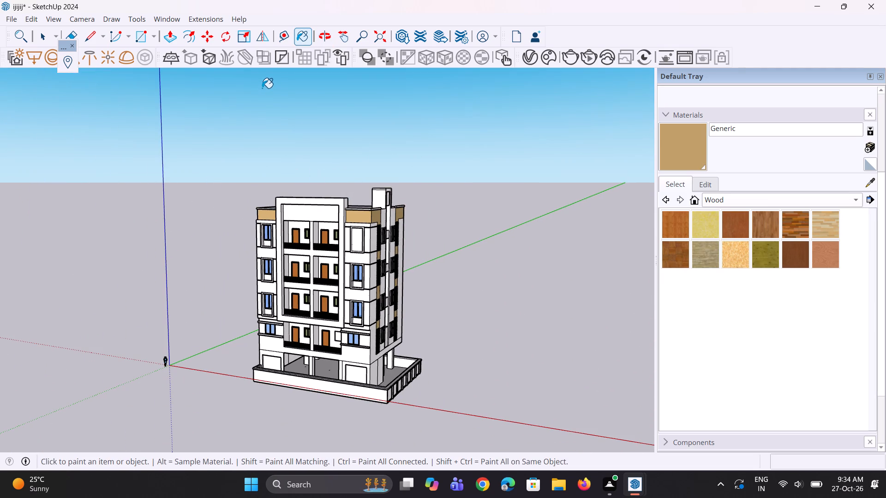
{"action": "scroll", "coordinate": [309, 113], "scroll_direction": "up", "scroll_amount": 3}
{"action": "scroll", "coordinate": [253, 193], "scroll_direction": "up", "scroll_amount": 3}
{"action": "scroll", "coordinate": [328, 304], "scroll_direction": "up", "scroll_amount": 4}
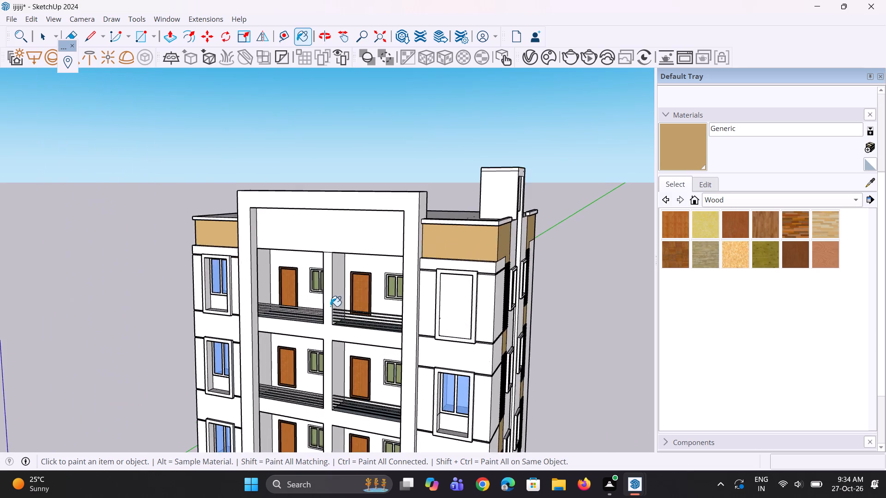
{"action": "scroll", "coordinate": [330, 306], "scroll_direction": "up", "scroll_amount": 4}
{"action": "left_click", "coordinate": [340, 299]}
{"action": "middle_click_drag", "start_coordinate": [332, 308], "coordinate": [606, 233]}
{"action": "left_click", "coordinate": [341, 276]}
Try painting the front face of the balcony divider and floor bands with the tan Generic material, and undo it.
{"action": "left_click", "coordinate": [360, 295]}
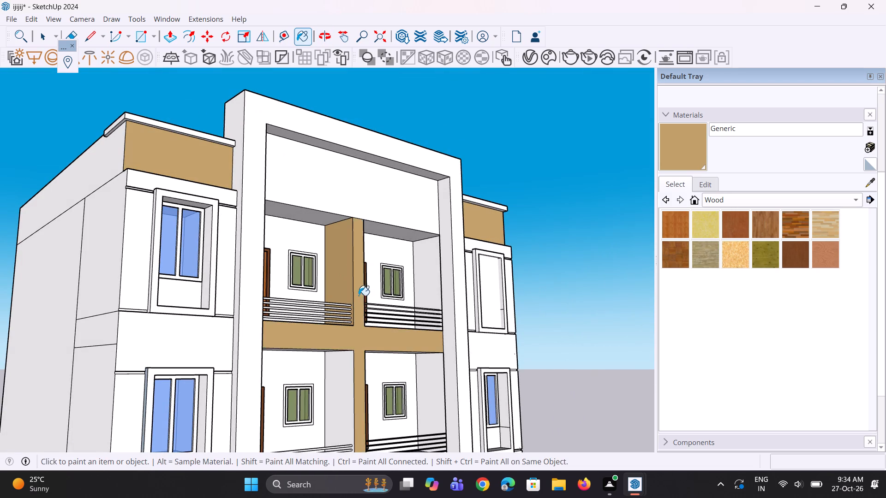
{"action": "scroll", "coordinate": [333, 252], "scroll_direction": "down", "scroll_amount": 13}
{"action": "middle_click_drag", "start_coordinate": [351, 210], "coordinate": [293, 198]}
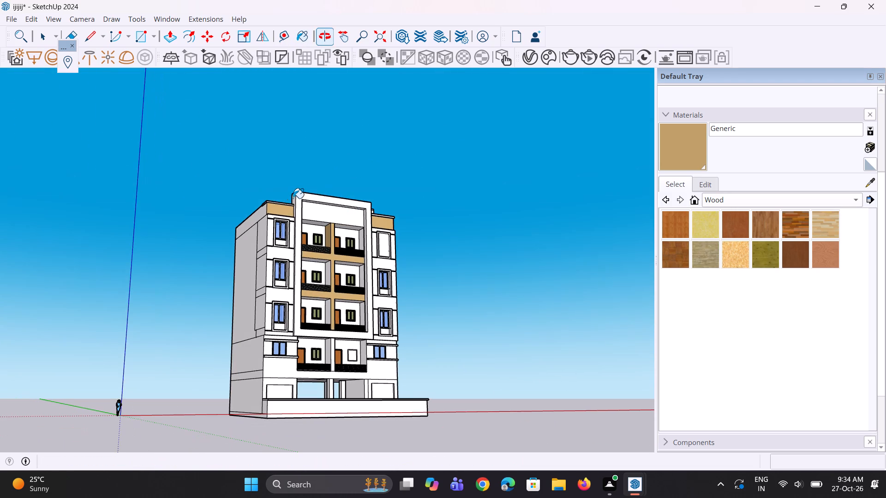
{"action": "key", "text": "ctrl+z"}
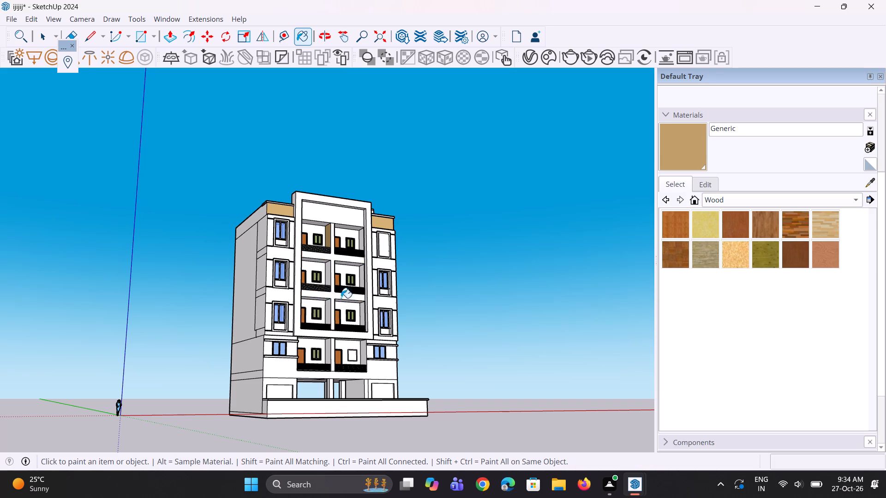
Paint the dividing wall's side face in the left-hand balconies on the three floors below the top tan Generic.
{"action": "scroll", "coordinate": [339, 316], "scroll_direction": "up", "scroll_amount": 7}
{"action": "scroll", "coordinate": [331, 278], "scroll_direction": "up", "scroll_amount": 4}
{"action": "left_click", "coordinate": [317, 243]}
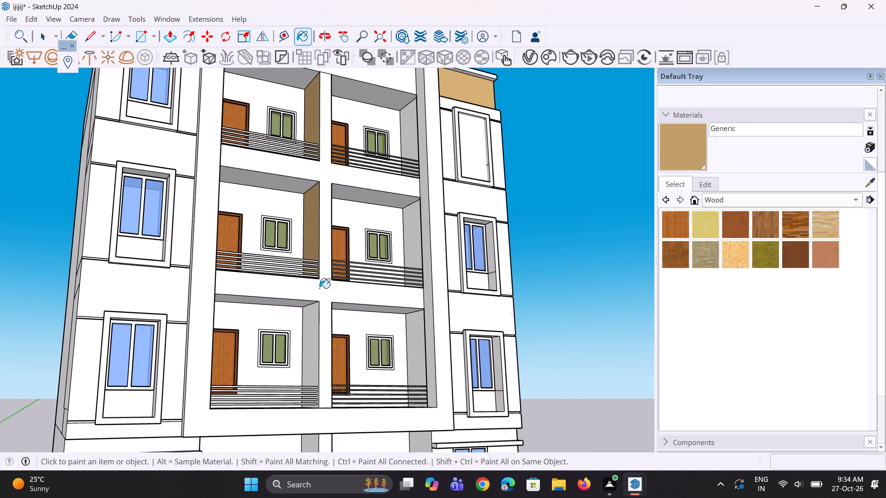
{"action": "left_click", "coordinate": [315, 328]}
{"action": "scroll", "coordinate": [290, 225], "scroll_direction": "down", "scroll_amount": 5}
{"action": "scroll", "coordinate": [311, 405], "scroll_direction": "up", "scroll_amount": 3}
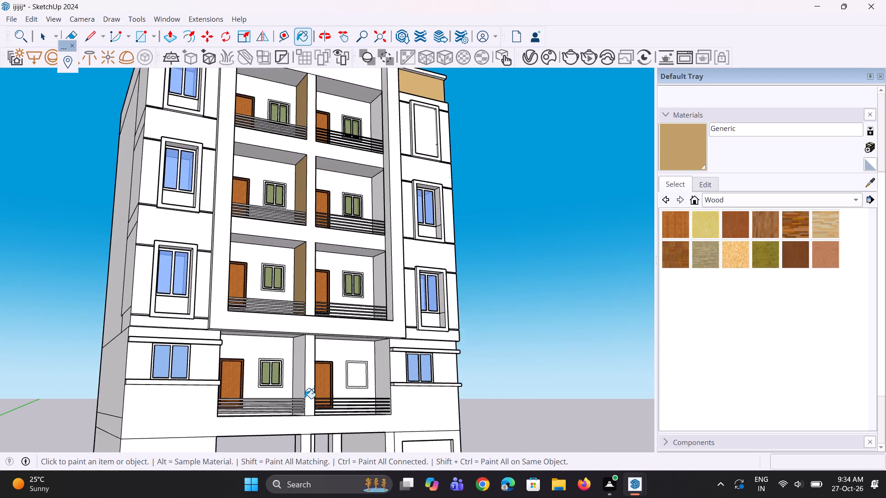
{"action": "left_click", "coordinate": [303, 372]}
Paint the dividing wall's side face in the right-hand balconies on the three floors below the top tan Generic.
{"action": "middle_click_drag", "start_coordinate": [363, 305], "coordinate": [224, 324]}
{"action": "scroll", "coordinate": [302, 317], "scroll_direction": "down", "scroll_amount": 4}
{"action": "middle_click_drag", "start_coordinate": [321, 297], "coordinate": [226, 267]}
{"action": "scroll", "coordinate": [192, 266], "scroll_direction": "up", "scroll_amount": 3}
{"action": "scroll", "coordinate": [324, 207], "scroll_direction": "up", "scroll_amount": 2}
{"action": "left_click", "coordinate": [317, 207]}
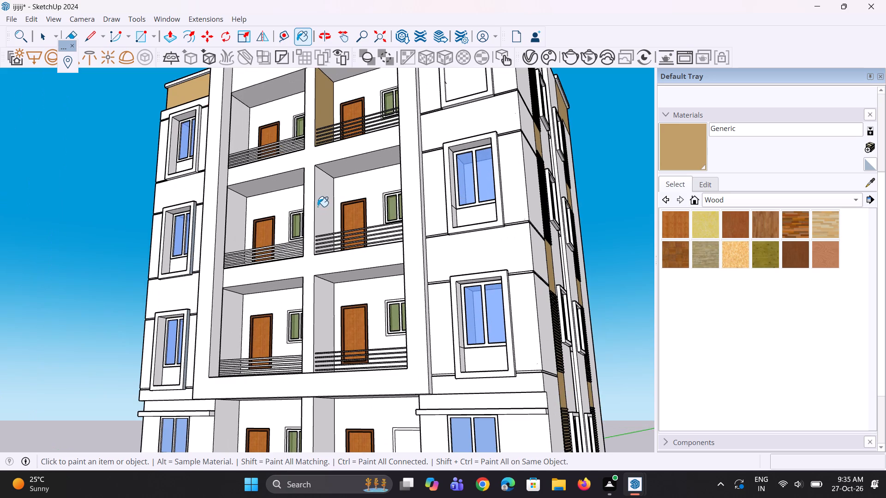
{"action": "left_click", "coordinate": [325, 295]}
{"action": "scroll", "coordinate": [315, 190], "scroll_direction": "down", "scroll_amount": 5}
{"action": "scroll", "coordinate": [284, 422], "scroll_direction": "up", "scroll_amount": 4}
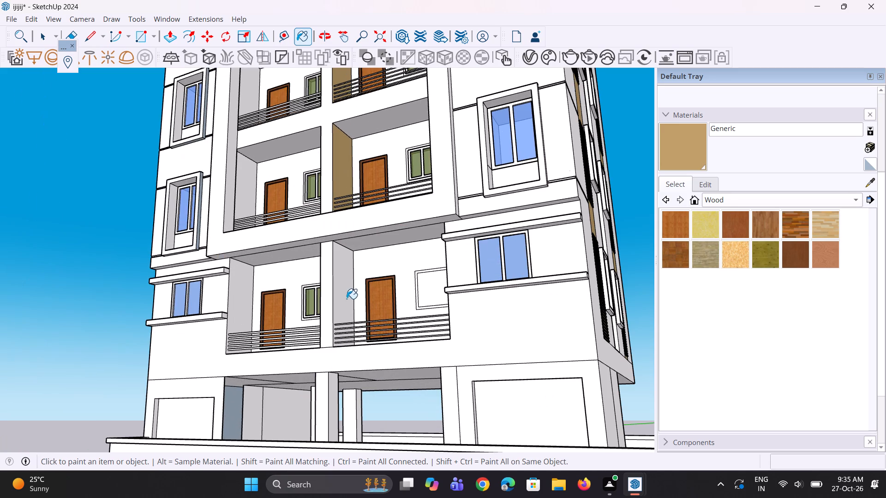
{"action": "left_click", "coordinate": [345, 295]}
{"action": "scroll", "coordinate": [317, 333], "scroll_direction": "down", "scroll_amount": 6}
{"action": "middle_click_drag", "start_coordinate": [314, 332], "coordinate": [392, 403]}
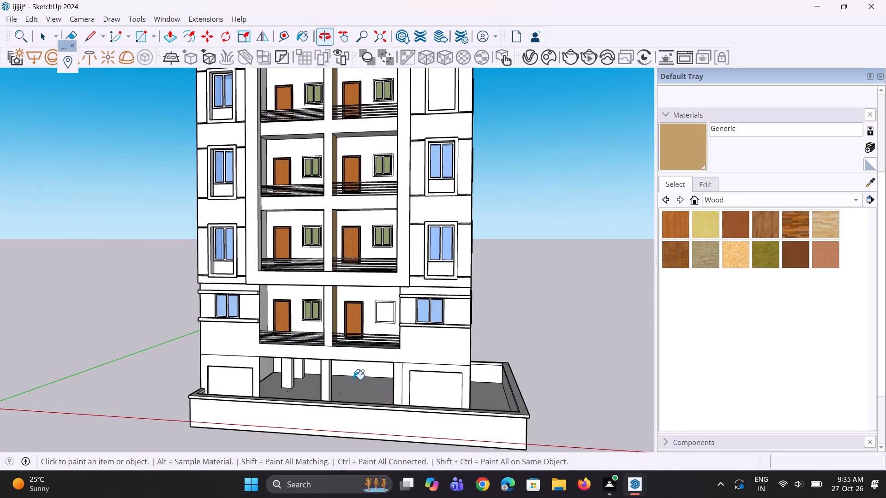
{"action": "scroll", "coordinate": [349, 379], "scroll_direction": "down", "scroll_amount": 3}
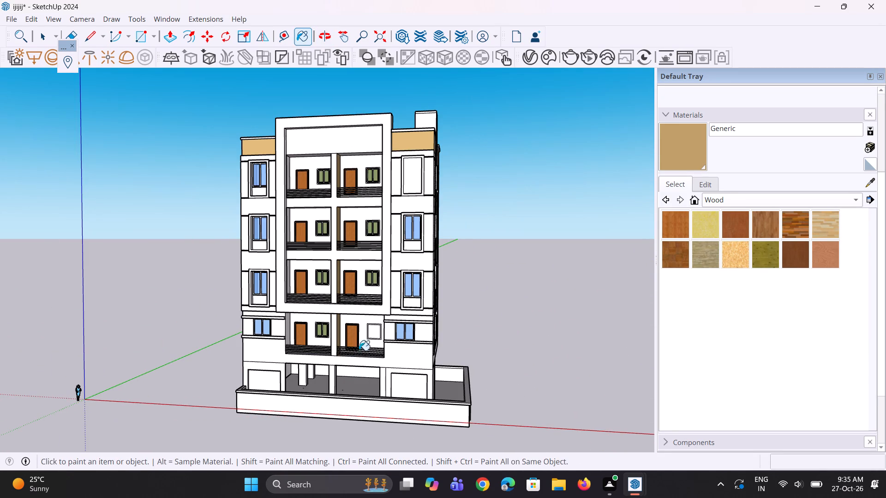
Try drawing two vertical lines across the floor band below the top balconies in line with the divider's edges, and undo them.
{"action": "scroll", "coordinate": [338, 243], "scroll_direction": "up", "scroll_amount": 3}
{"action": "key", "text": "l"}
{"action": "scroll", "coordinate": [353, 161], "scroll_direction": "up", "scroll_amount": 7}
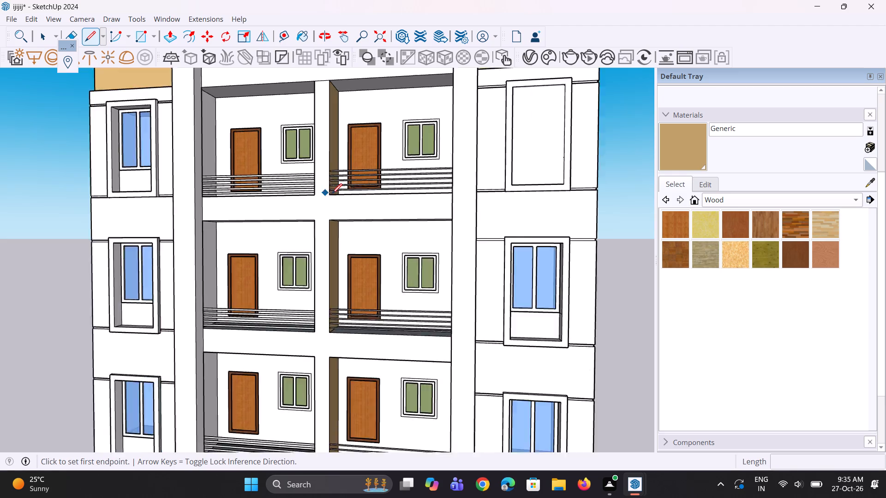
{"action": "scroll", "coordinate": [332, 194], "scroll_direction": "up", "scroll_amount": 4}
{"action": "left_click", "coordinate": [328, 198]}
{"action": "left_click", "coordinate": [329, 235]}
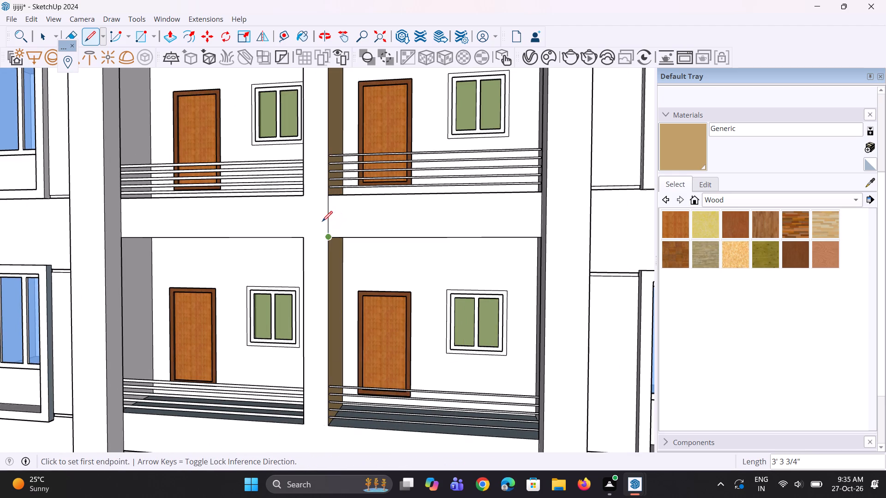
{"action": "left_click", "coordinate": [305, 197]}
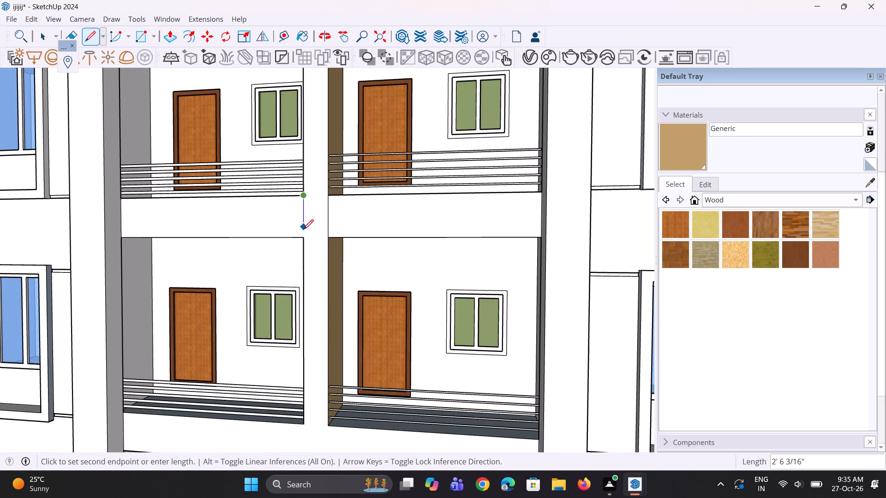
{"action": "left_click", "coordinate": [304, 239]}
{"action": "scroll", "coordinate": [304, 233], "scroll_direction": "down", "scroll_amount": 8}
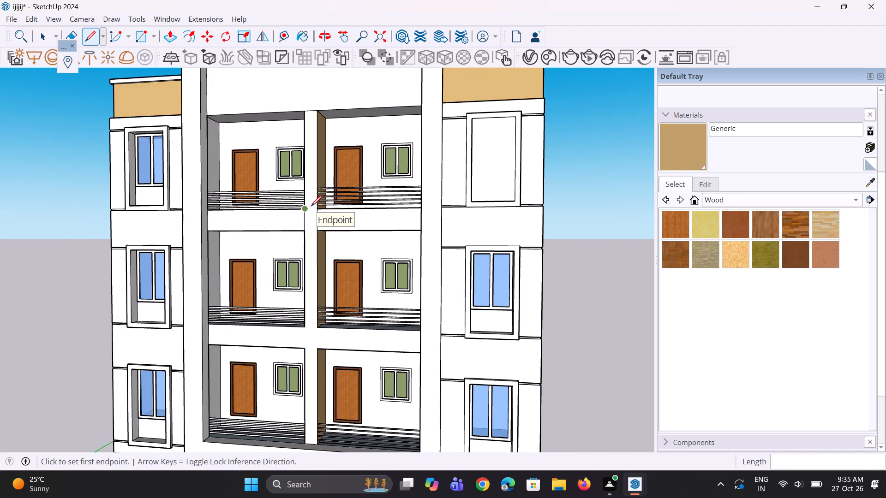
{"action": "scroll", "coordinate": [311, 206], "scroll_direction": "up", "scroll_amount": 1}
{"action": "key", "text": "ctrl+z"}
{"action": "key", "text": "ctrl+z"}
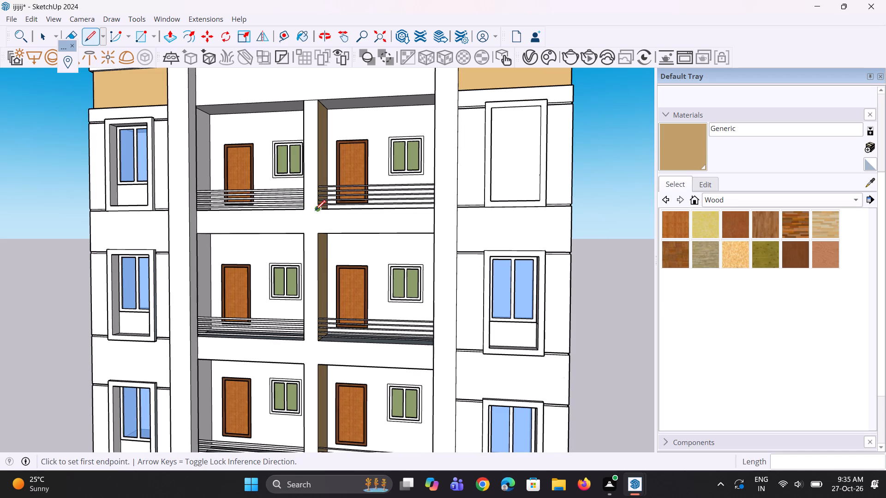
Draw 2' horizontal lines across the divider's front face at its foot on the top balcony level and the level below.
{"action": "scroll", "coordinate": [316, 211], "scroll_direction": "up", "scroll_amount": 5}
{"action": "left_click", "coordinate": [318, 212]}
{"action": "left_click", "coordinate": [298, 210]}
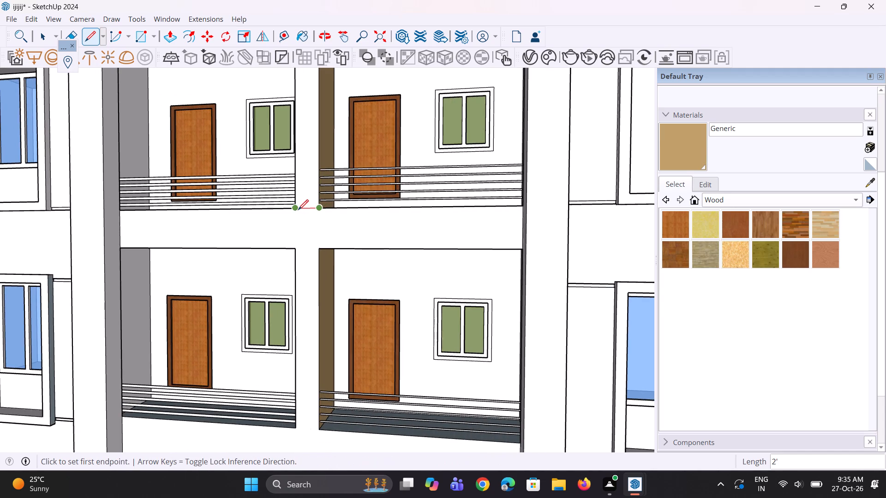
{"action": "key", "text": "space"}
{"action": "scroll", "coordinate": [290, 200], "scroll_direction": "down", "scroll_amount": 3}
{"action": "scroll", "coordinate": [299, 338], "scroll_direction": "up", "scroll_amount": 3}
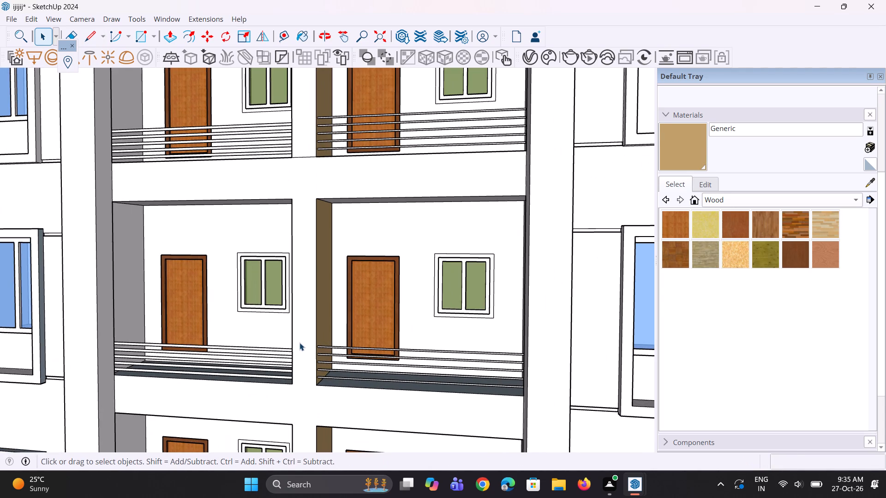
{"action": "key", "text": "l"}
{"action": "scroll", "coordinate": [305, 353], "scroll_direction": "up", "scroll_amount": 3}
{"action": "scroll", "coordinate": [293, 251], "scroll_direction": "down", "scroll_amount": 4}
{"action": "scroll", "coordinate": [329, 349], "scroll_direction": "up", "scroll_amount": 7}
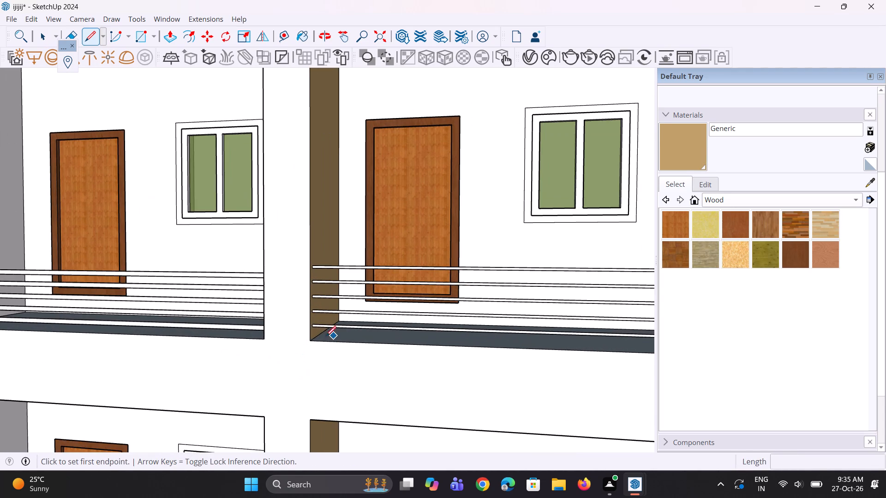
{"action": "left_click", "coordinate": [312, 341]}
{"action": "left_click", "coordinate": [267, 338]}
Draw horizontal lines across the divider's front face at its upper end on the second and third balcony levels from the top.
{"action": "scroll", "coordinate": [291, 282], "scroll_direction": "down", "scroll_amount": 10}
{"action": "scroll", "coordinate": [292, 322], "scroll_direction": "up", "scroll_amount": 5}
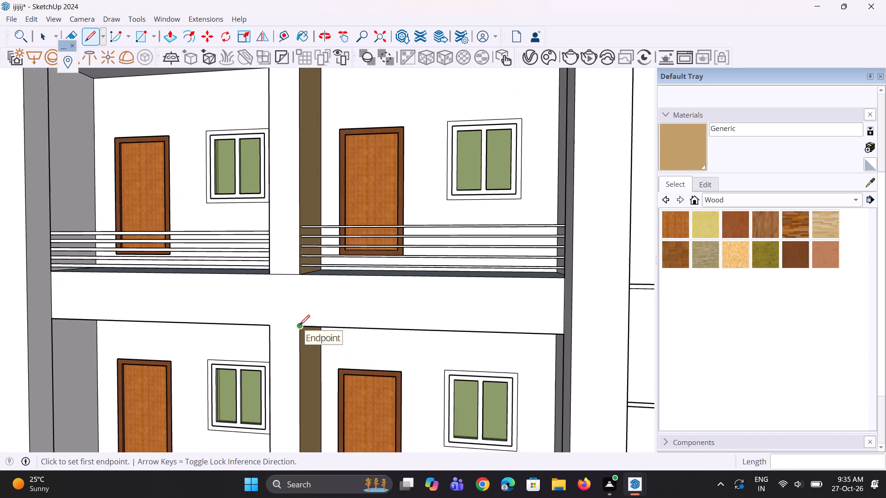
{"action": "left_click", "coordinate": [299, 325]}
{"action": "left_click", "coordinate": [272, 325]}
{"action": "scroll", "coordinate": [287, 344], "scroll_direction": "down", "scroll_amount": 6}
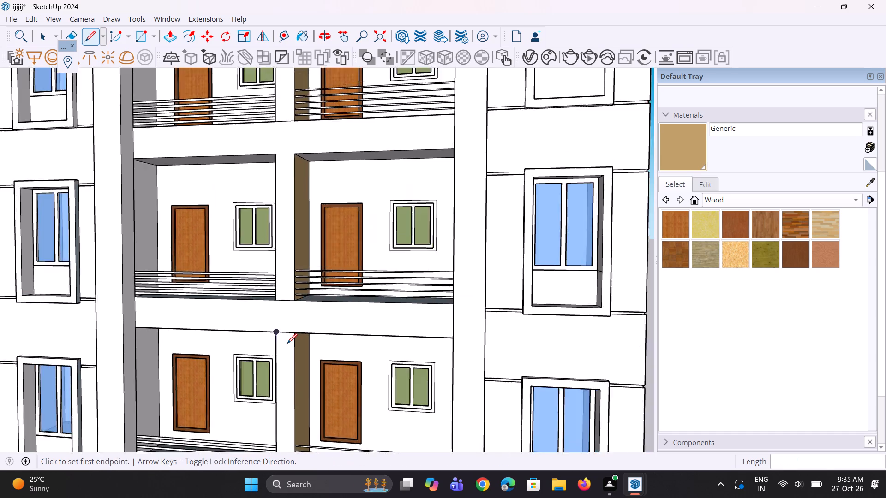
{"action": "scroll", "coordinate": [287, 344], "scroll_direction": "down", "scroll_amount": 4}
{"action": "scroll", "coordinate": [295, 207], "scroll_direction": "up", "scroll_amount": 5}
{"action": "left_click", "coordinate": [291, 233]}
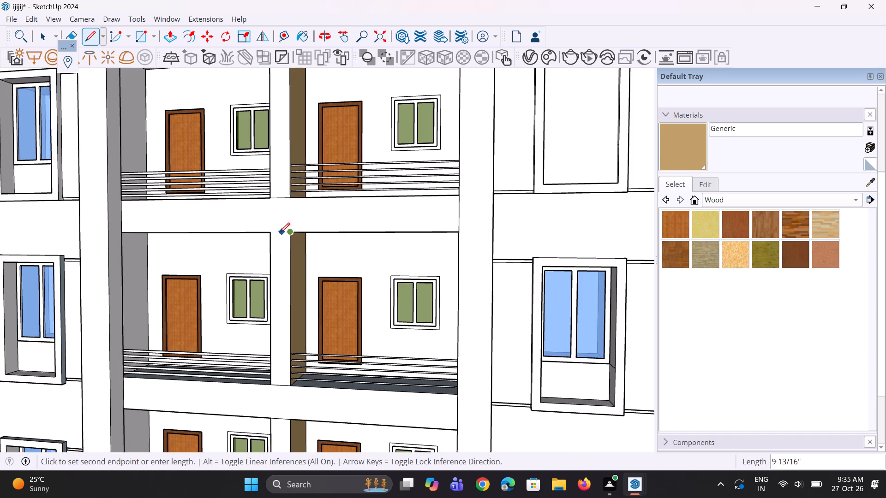
{"action": "left_click", "coordinate": [273, 233]}
{"action": "scroll", "coordinate": [321, 223], "scroll_direction": "down", "scroll_amount": 10}
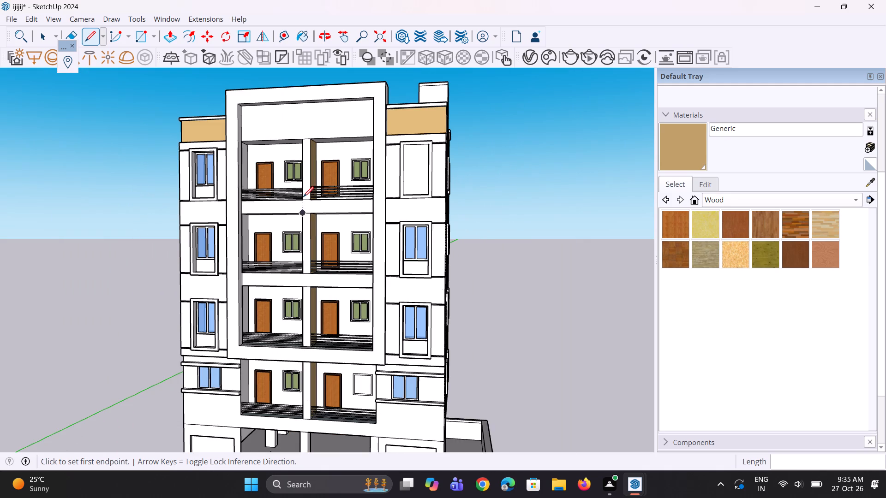
Examine where the balcony divider's front face meets the floor bands on the lower two balcony levels.
{"action": "scroll", "coordinate": [303, 197], "scroll_direction": "down", "scroll_amount": 3}
{"action": "scroll", "coordinate": [297, 318], "scroll_direction": "up", "scroll_amount": 15}
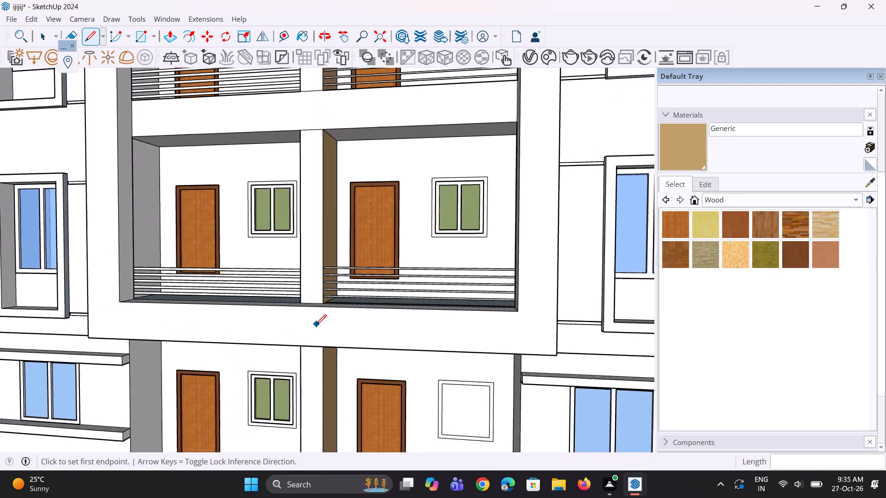
{"action": "scroll", "coordinate": [316, 325], "scroll_direction": "up", "scroll_amount": 4}
{"action": "middle_click_drag", "start_coordinate": [316, 325], "coordinate": [339, 373]}
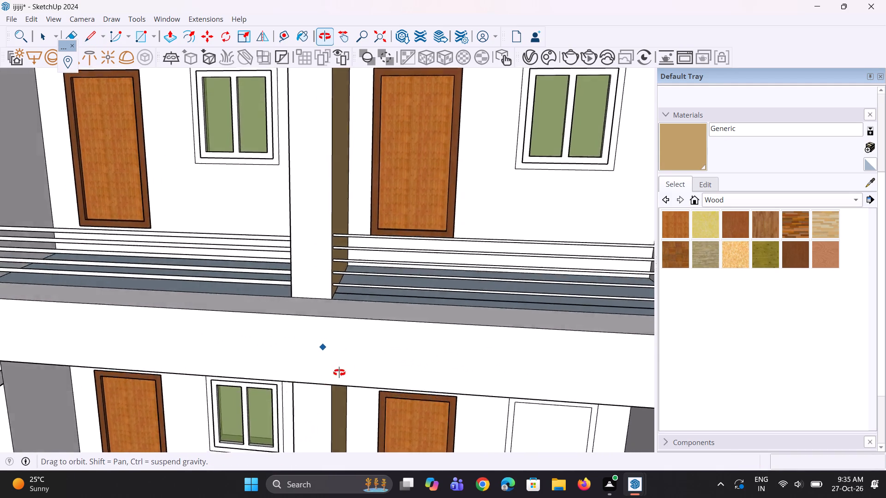
{"action": "middle_click_drag", "start_coordinate": [339, 373], "coordinate": [362, 319]}
{"action": "scroll", "coordinate": [320, 290], "scroll_direction": "down", "scroll_amount": 14}
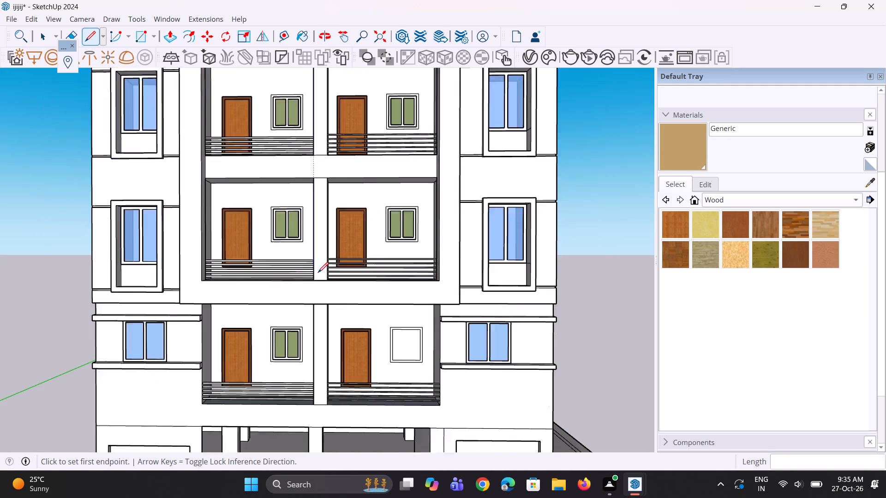
{"action": "scroll", "coordinate": [318, 273], "scroll_direction": "down", "scroll_amount": 1}
{"action": "scroll", "coordinate": [333, 392], "scroll_direction": "up", "scroll_amount": 3}
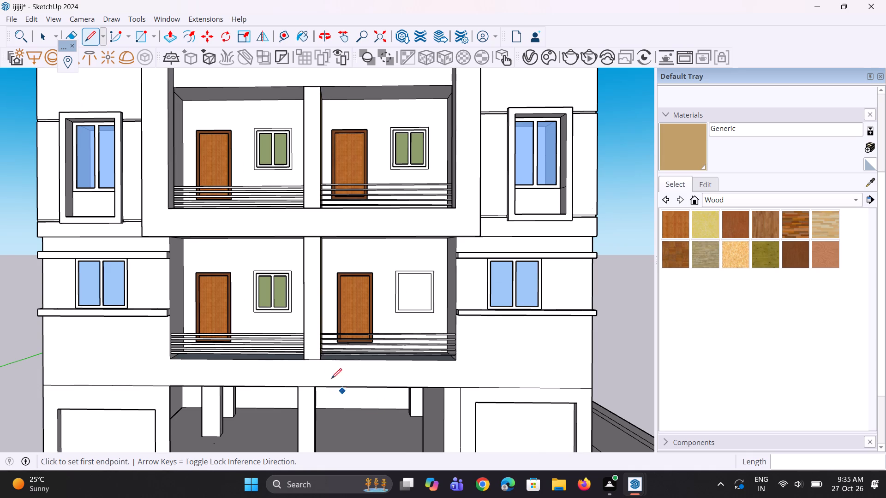
{"action": "scroll", "coordinate": [314, 363], "scroll_direction": "up", "scroll_amount": 1}
{"action": "scroll", "coordinate": [299, 324], "scroll_direction": "down", "scroll_amount": 11}
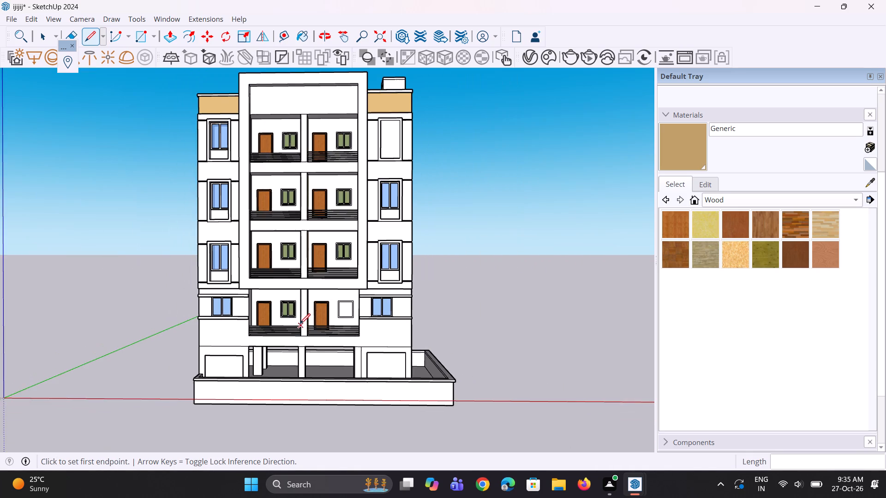
Paint the divider's front face on all four balcony levels with the tan Generic material.
{"action": "middle_click_drag", "start_coordinate": [326, 353], "coordinate": [253, 377]}
{"action": "left_click", "coordinate": [688, 148]}
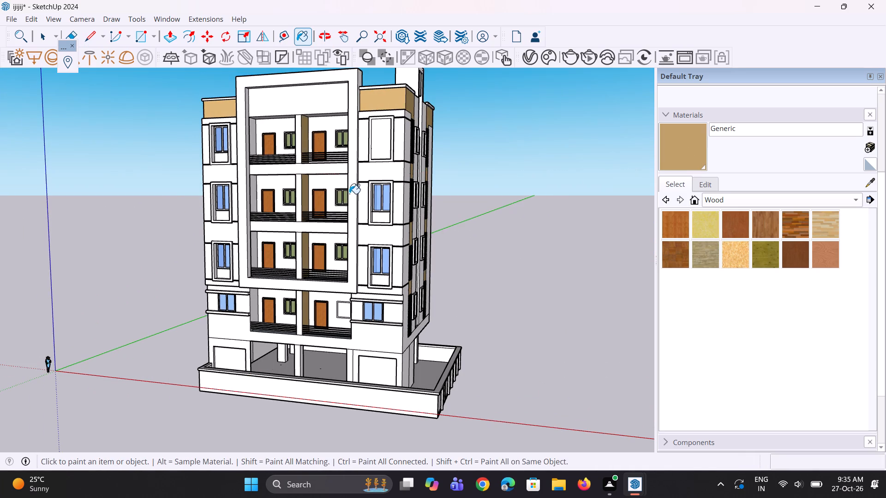
{"action": "scroll", "coordinate": [345, 186], "scroll_direction": "up", "scroll_amount": 3}
{"action": "scroll", "coordinate": [291, 140], "scroll_direction": "up", "scroll_amount": 5}
{"action": "left_click", "coordinate": [281, 137]}
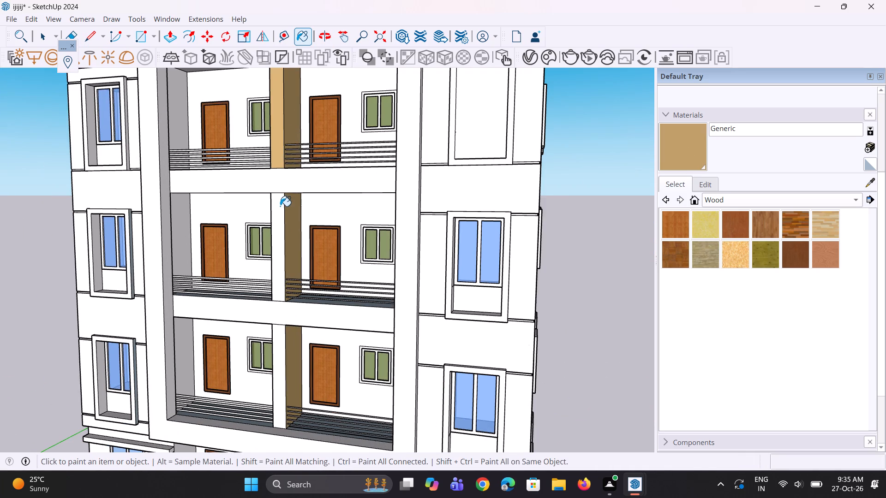
{"action": "left_click", "coordinate": [280, 206]}
{"action": "scroll", "coordinate": [279, 198], "scroll_direction": "down", "scroll_amount": 4}
{"action": "scroll", "coordinate": [255, 295], "scroll_direction": "up", "scroll_amount": 3}
{"action": "left_click", "coordinate": [288, 313]}
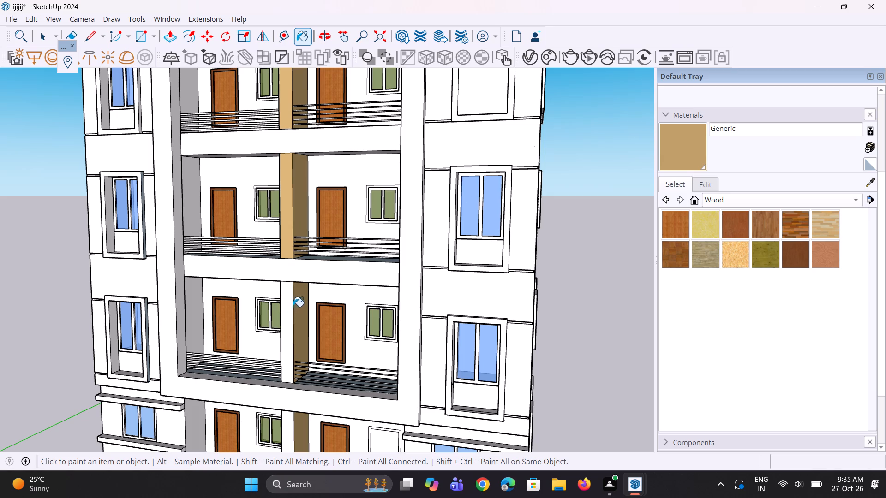
{"action": "scroll", "coordinate": [297, 293], "scroll_direction": "down", "scroll_amount": 12}
{"action": "scroll", "coordinate": [292, 338], "scroll_direction": "up", "scroll_amount": 4}
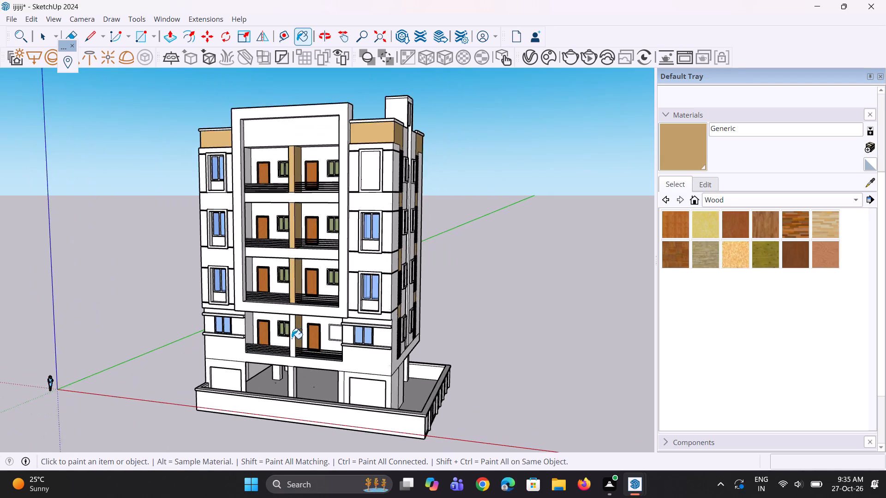
{"action": "scroll", "coordinate": [292, 338], "scroll_direction": "up", "scroll_amount": 2}
{"action": "left_click", "coordinate": [293, 338]}
Paint the front wall face below the lowest balconies, including the area around the right-hand window, with the tan Generic material.
{"action": "scroll", "coordinate": [286, 337], "scroll_direction": "up", "scroll_amount": 4}
{"action": "middle_click_drag", "start_coordinate": [300, 331], "coordinate": [431, 308]}
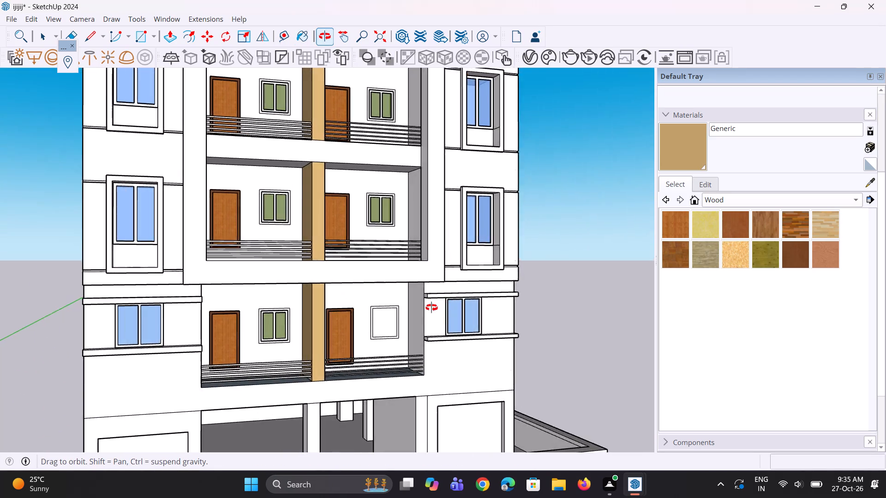
{"action": "middle_click_drag", "start_coordinate": [431, 308], "coordinate": [279, 315]}
{"action": "scroll", "coordinate": [281, 314], "scroll_direction": "up", "scroll_amount": 1}
{"action": "scroll", "coordinate": [390, 108], "scroll_direction": "down", "scroll_amount": 5}
{"action": "scroll", "coordinate": [331, 202], "scroll_direction": "down", "scroll_amount": 6}
{"action": "scroll", "coordinate": [306, 247], "scroll_direction": "down", "scroll_amount": 3}
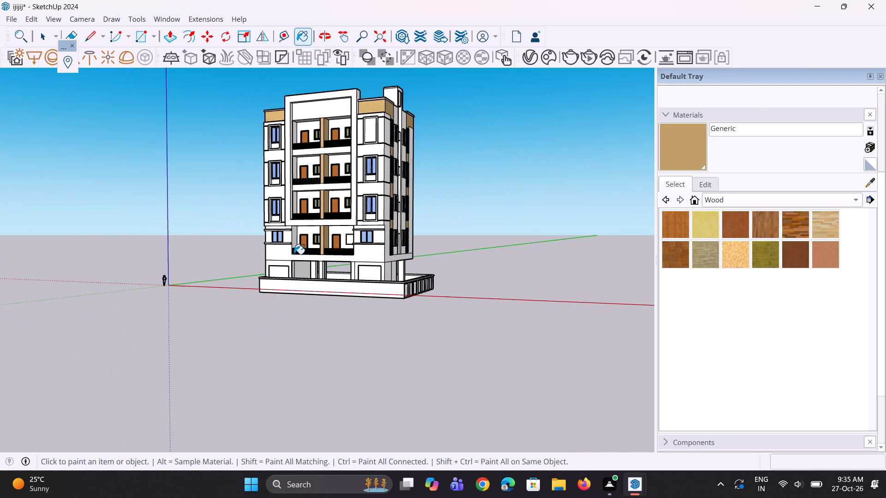
{"action": "scroll", "coordinate": [313, 300], "scroll_direction": "up", "scroll_amount": 9}
{"action": "scroll", "coordinate": [355, 206], "scroll_direction": "up", "scroll_amount": 4}
{"action": "left_click", "coordinate": [351, 204]}
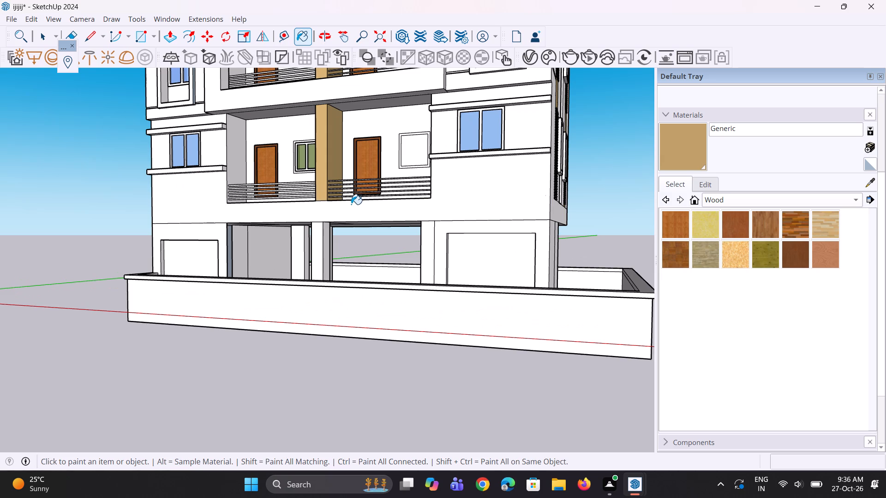
{"action": "scroll", "coordinate": [340, 221], "scroll_direction": "down", "scroll_amount": 15}
{"action": "middle_click_drag", "start_coordinate": [361, 234], "coordinate": [380, 227]}
{"action": "scroll", "coordinate": [305, 225], "scroll_direction": "up", "scroll_amount": 10}
{"action": "scroll", "coordinate": [465, 215], "scroll_direction": "up", "scroll_amount": 3}
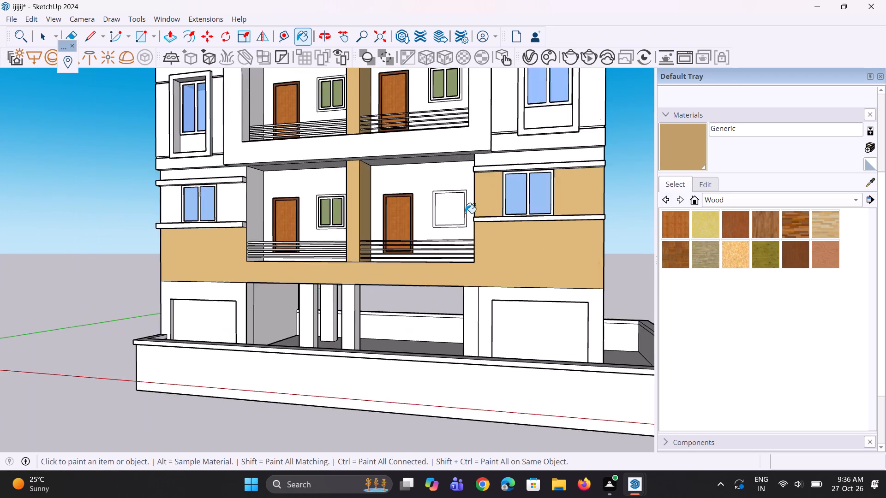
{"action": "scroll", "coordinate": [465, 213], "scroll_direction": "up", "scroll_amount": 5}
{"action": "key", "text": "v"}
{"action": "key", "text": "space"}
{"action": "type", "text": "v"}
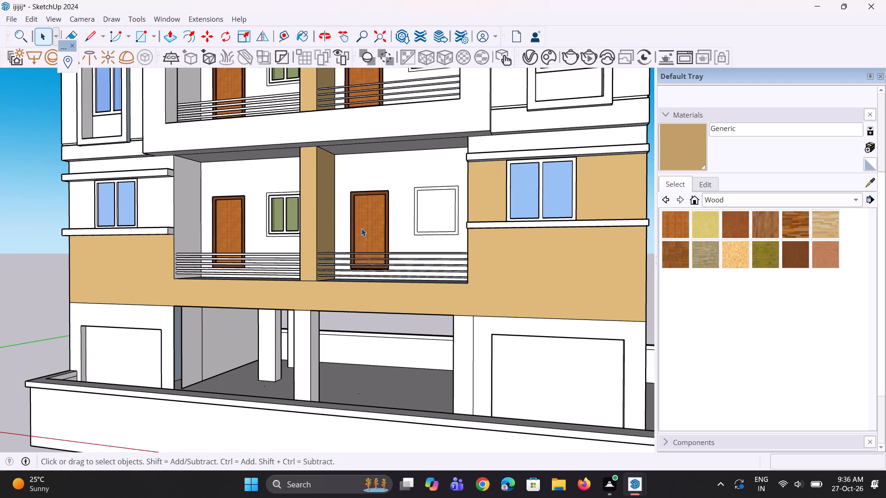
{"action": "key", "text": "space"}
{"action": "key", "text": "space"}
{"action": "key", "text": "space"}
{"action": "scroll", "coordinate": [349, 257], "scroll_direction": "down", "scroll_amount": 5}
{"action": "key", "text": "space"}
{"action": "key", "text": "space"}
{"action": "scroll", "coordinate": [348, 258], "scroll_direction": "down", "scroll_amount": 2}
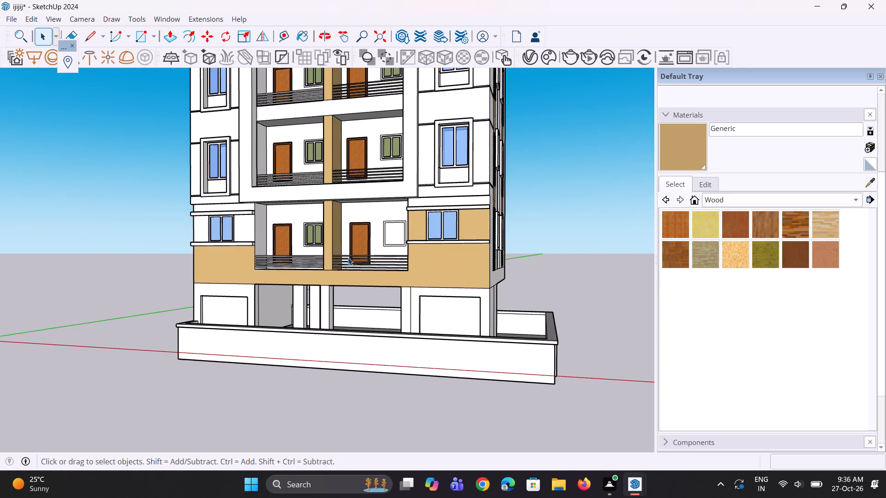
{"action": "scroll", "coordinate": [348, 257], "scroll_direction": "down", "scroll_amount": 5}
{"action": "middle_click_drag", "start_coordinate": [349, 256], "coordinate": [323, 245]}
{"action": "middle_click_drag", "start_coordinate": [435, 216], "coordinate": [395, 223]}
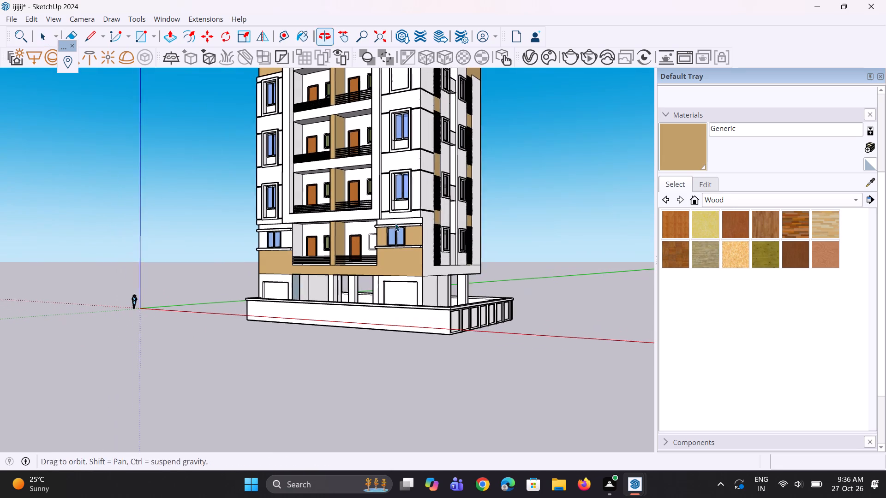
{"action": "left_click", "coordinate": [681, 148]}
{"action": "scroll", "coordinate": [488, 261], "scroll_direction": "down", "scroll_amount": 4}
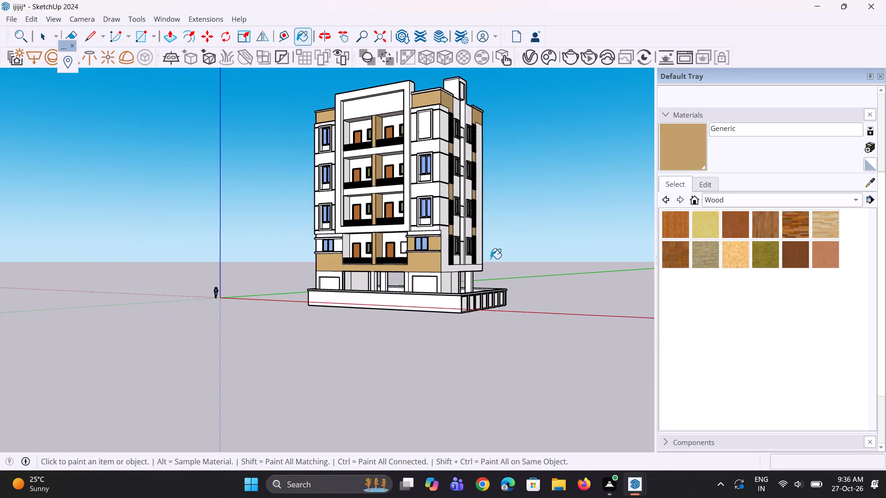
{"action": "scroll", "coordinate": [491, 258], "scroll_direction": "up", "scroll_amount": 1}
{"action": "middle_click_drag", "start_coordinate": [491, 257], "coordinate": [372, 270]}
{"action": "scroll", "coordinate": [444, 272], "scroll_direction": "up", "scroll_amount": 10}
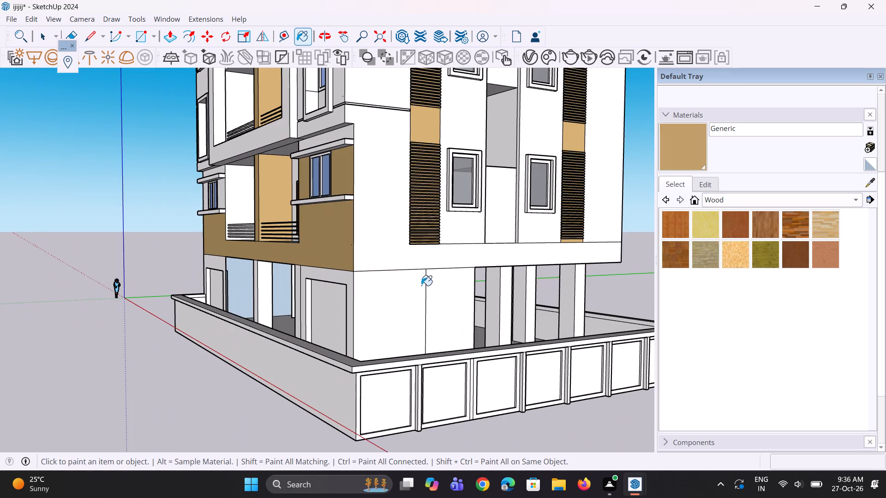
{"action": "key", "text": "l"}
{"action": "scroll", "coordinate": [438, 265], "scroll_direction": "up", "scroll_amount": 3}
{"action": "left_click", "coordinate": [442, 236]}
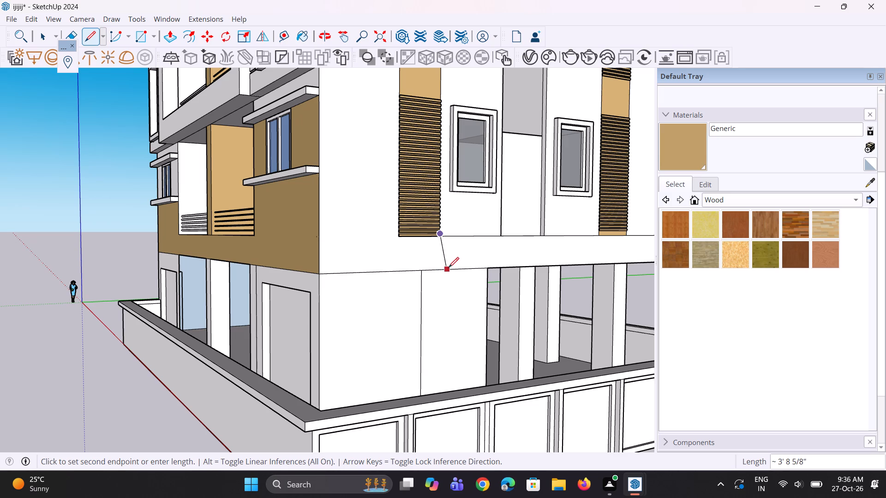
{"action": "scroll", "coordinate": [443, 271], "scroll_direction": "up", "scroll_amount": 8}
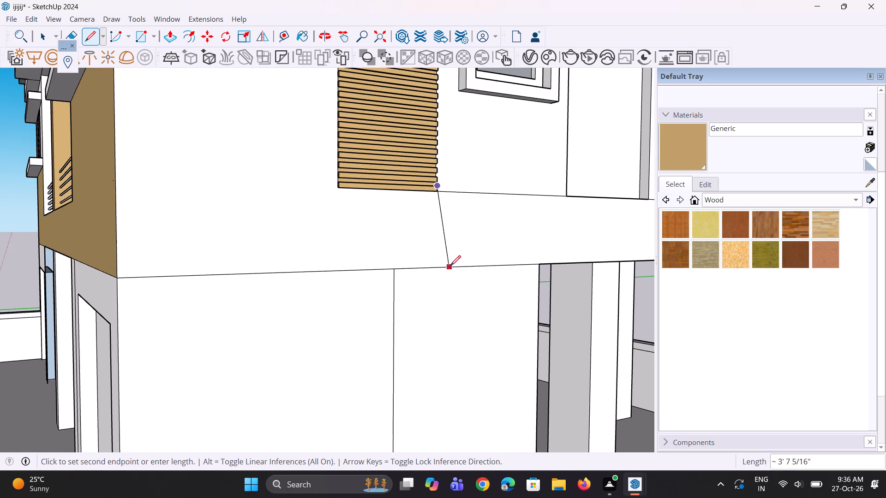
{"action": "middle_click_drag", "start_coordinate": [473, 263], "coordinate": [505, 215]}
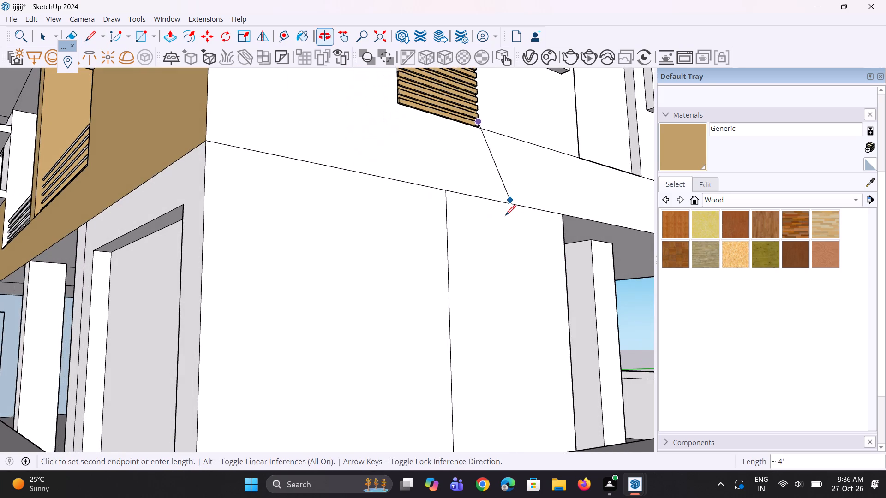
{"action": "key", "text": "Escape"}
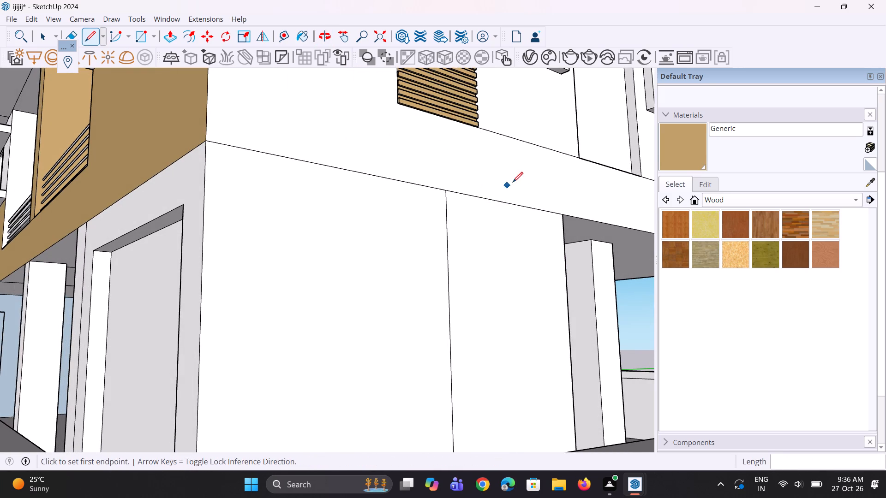
Draw a vertical line about 3' 3 3/4" long from the front louvre strip's lower inner corner to the side wall's bottom edge.
{"action": "key", "text": "l"}
{"action": "scroll", "coordinate": [493, 142], "scroll_direction": "up", "scroll_amount": 6}
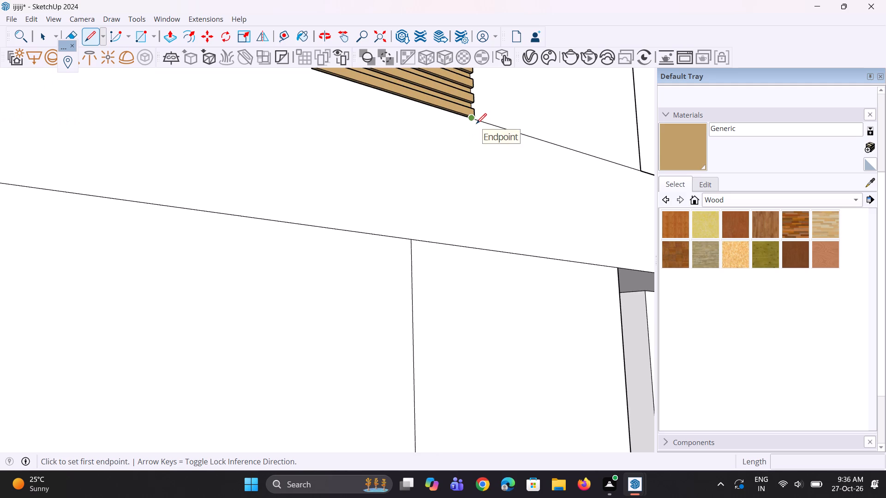
{"action": "left_click", "coordinate": [476, 123]}
{"action": "left_click", "coordinate": [473, 248]}
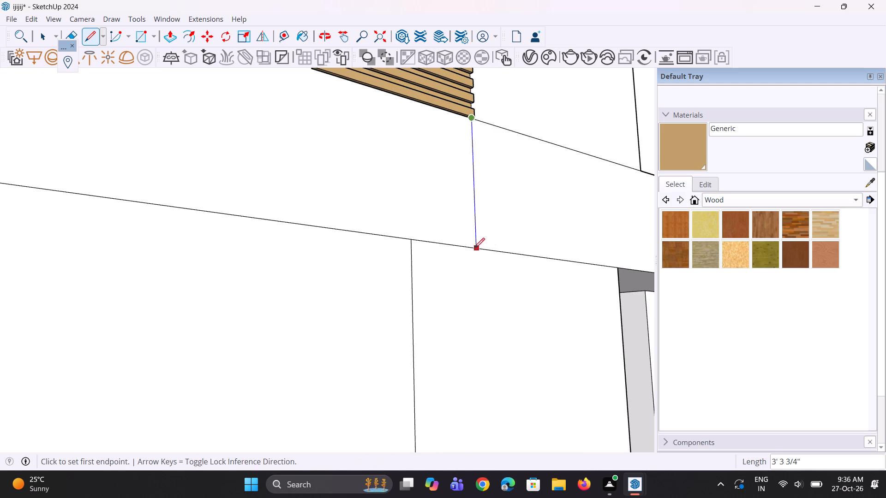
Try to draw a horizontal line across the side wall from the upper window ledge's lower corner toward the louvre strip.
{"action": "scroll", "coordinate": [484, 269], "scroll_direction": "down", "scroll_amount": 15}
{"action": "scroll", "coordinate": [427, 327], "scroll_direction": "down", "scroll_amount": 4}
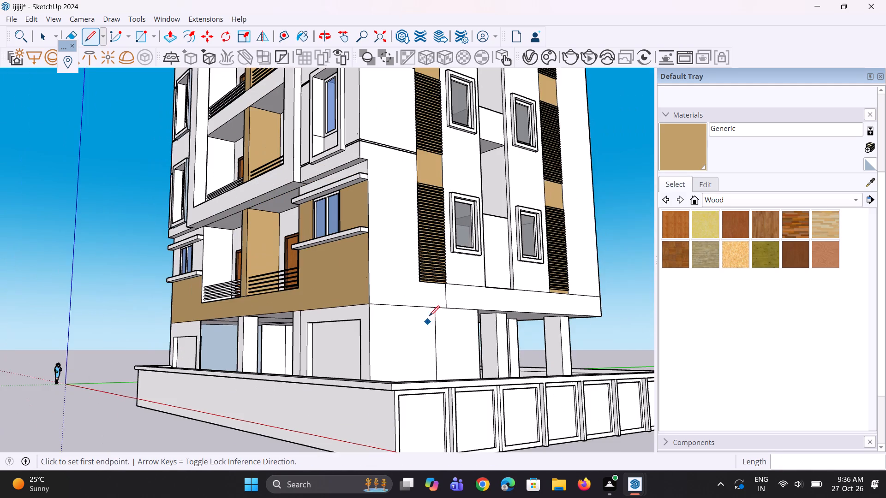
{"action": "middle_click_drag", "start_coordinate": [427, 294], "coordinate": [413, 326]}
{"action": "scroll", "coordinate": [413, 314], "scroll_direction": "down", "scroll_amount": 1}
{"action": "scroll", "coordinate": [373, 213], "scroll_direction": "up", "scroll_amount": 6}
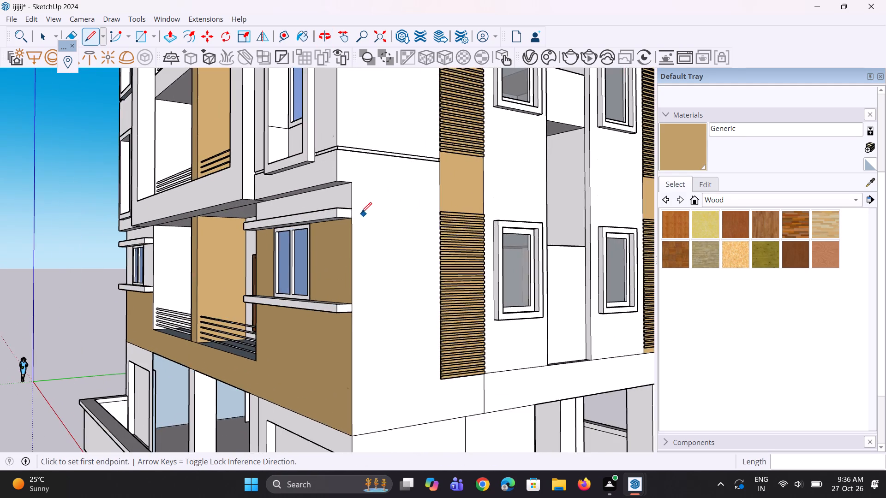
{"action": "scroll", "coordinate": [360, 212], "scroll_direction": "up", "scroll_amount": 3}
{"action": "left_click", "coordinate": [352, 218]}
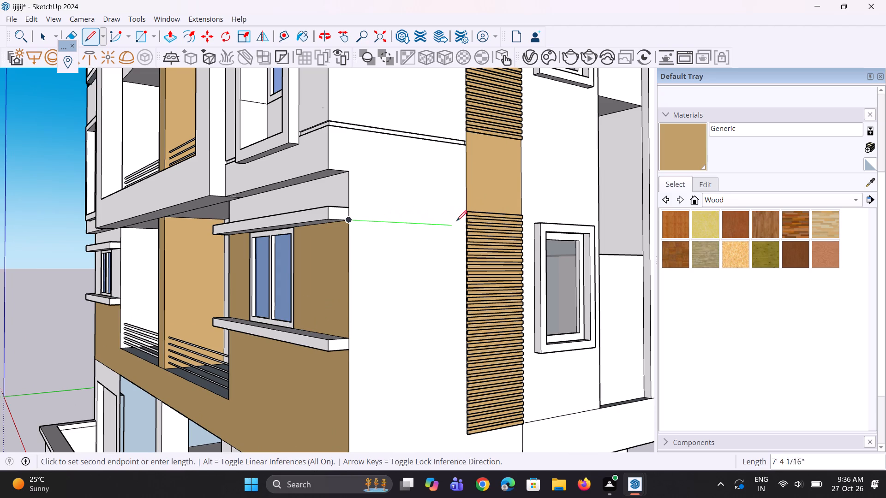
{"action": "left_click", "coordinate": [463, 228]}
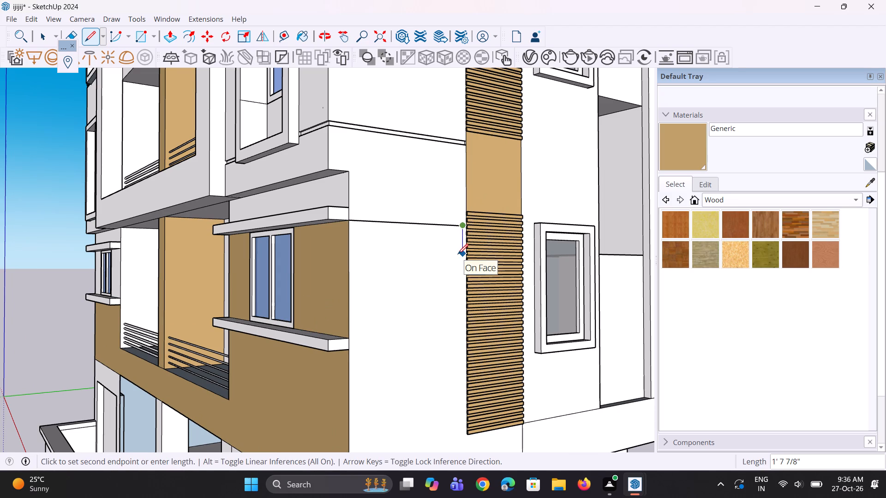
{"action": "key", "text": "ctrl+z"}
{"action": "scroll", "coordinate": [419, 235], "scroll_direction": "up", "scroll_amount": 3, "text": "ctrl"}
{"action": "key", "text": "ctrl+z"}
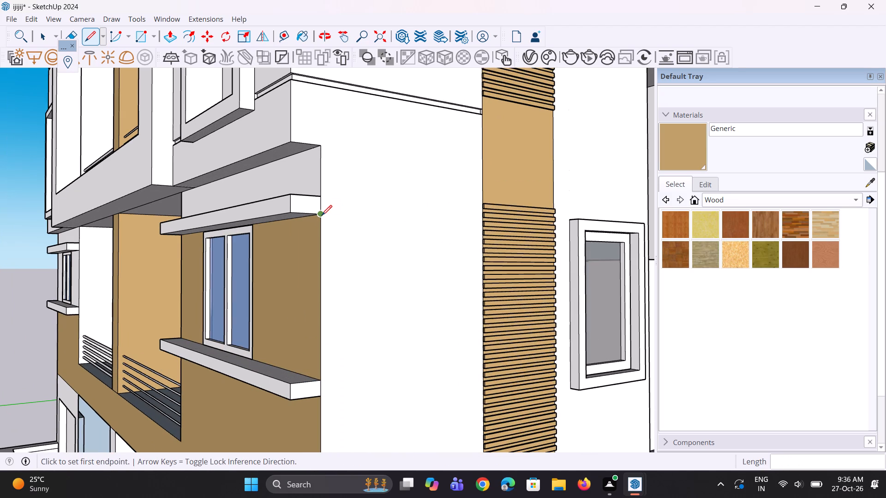
Draw a horizontal line about 8' 5 3/16" long on the side wall from the upper window ledge's lower corner to the louvre strip.
{"action": "left_click_drag", "start_coordinate": [320, 216], "coordinate": [326, 216]}
{"action": "scroll", "coordinate": [479, 215], "scroll_direction": "up", "scroll_amount": 5}
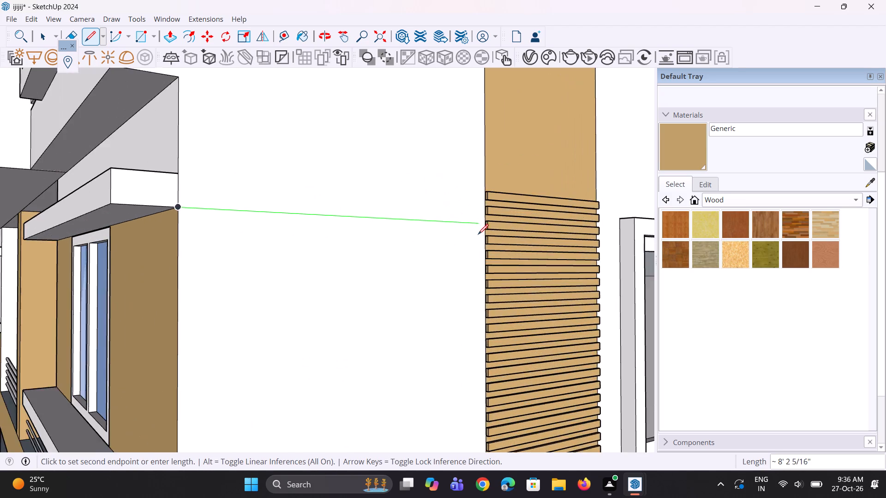
{"action": "scroll", "coordinate": [481, 232], "scroll_direction": "up", "scroll_amount": 15}
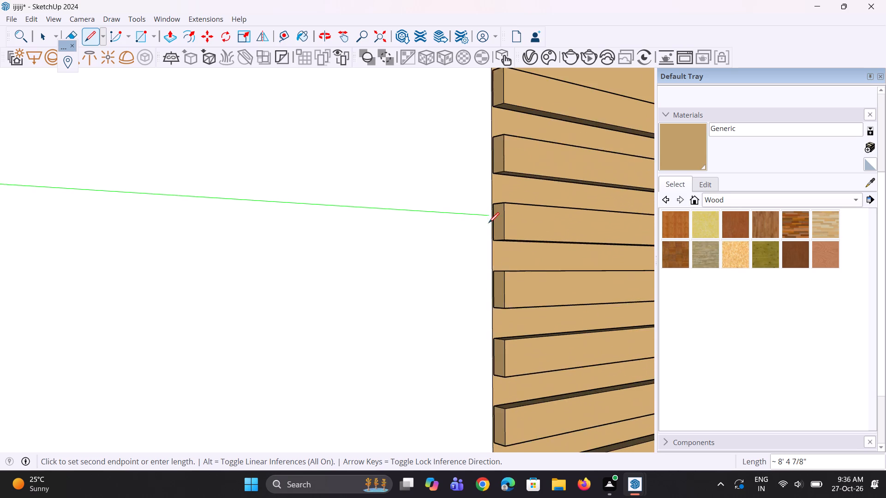
{"action": "scroll", "coordinate": [489, 223], "scroll_direction": "up", "scroll_amount": 2}
{"action": "left_click", "coordinate": [490, 215]}
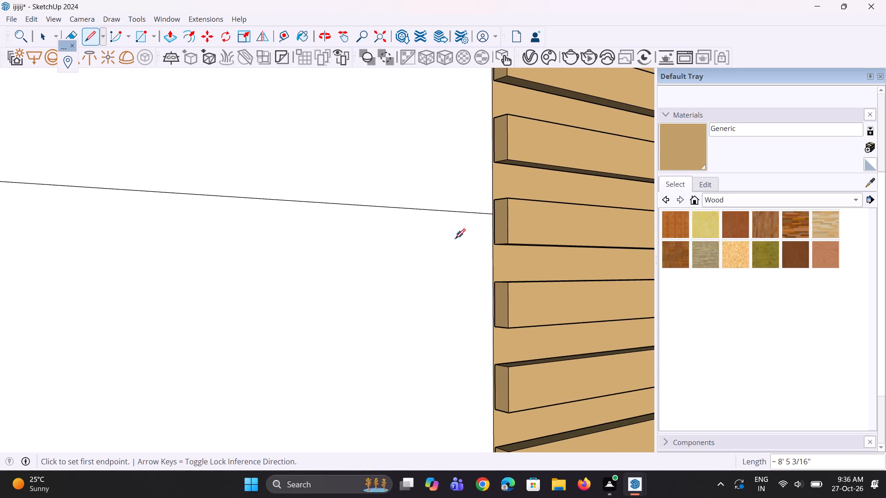
Paint the side wall area below the new horizontal line, around the lowest louvre strip, with the tan Generic material.
{"action": "key", "text": "space"}
{"action": "key", "text": "space"}
{"action": "left_click", "coordinate": [684, 148]}
{"action": "left_click", "coordinate": [381, 273]}
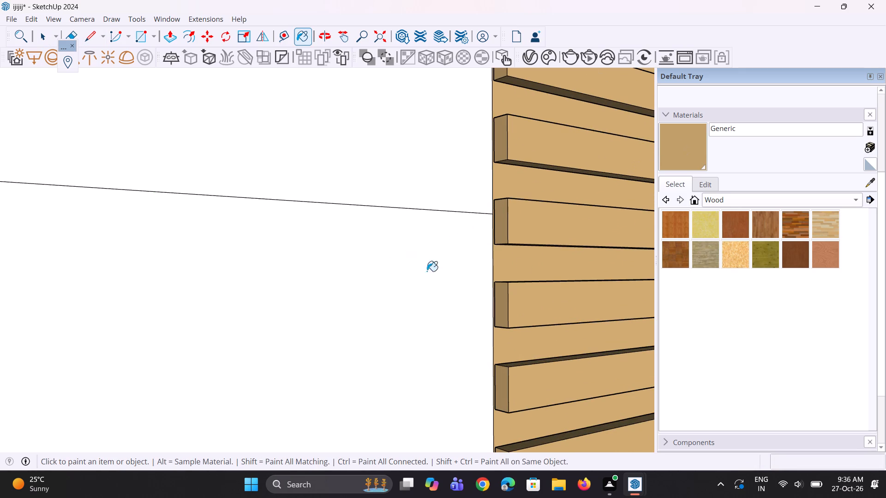
{"action": "scroll", "coordinate": [468, 264], "scroll_direction": "down", "scroll_amount": 20}
{"action": "scroll", "coordinate": [468, 264], "scroll_direction": "down", "scroll_amount": 5}
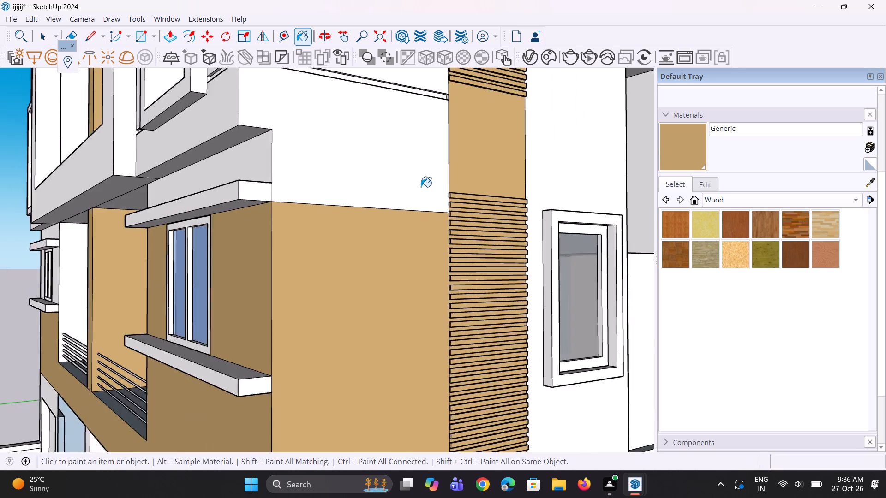
{"action": "scroll", "coordinate": [421, 187], "scroll_direction": "down", "scroll_amount": 8}
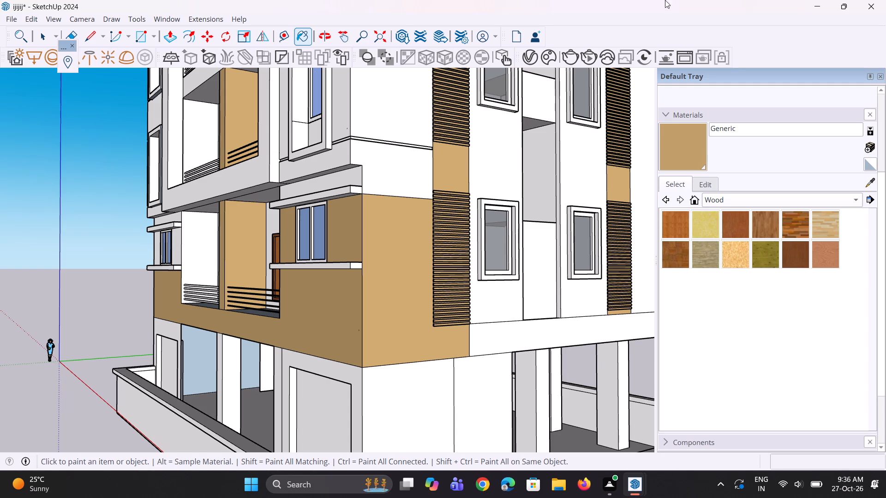
Paint the recessed panel at the top of the side facade's central tower tan Generic, including its underside and narrow side faces.
{"action": "scroll", "coordinate": [459, 382], "scroll_direction": "down", "scroll_amount": 10}
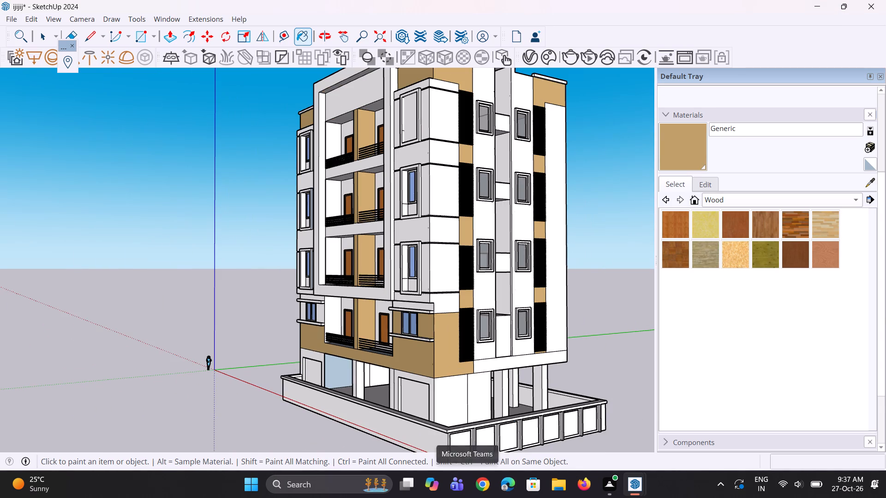
{"action": "scroll", "coordinate": [264, 419], "scroll_direction": "down", "scroll_amount": 4}
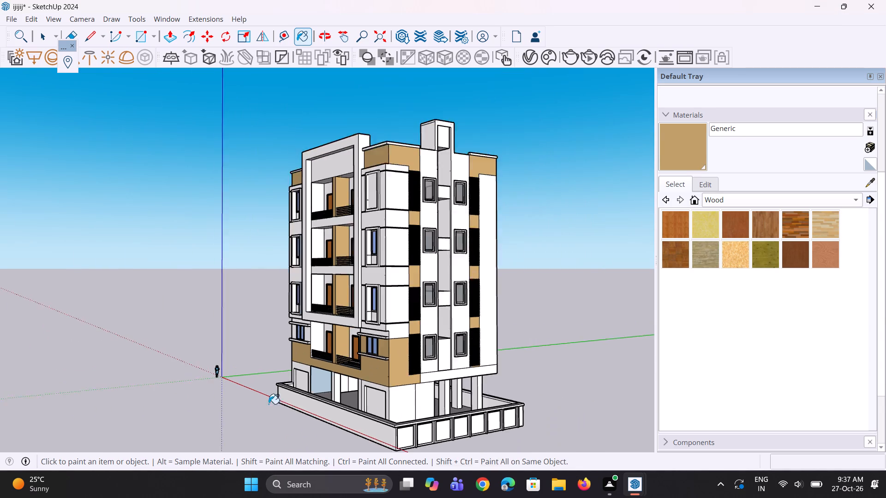
{"action": "middle_click_drag", "start_coordinate": [310, 378], "coordinate": [72, 360]}
{"action": "scroll", "coordinate": [238, 209], "scroll_direction": "up", "scroll_amount": 3}
{"action": "scroll", "coordinate": [455, 137], "scroll_direction": "up", "scroll_amount": 1}
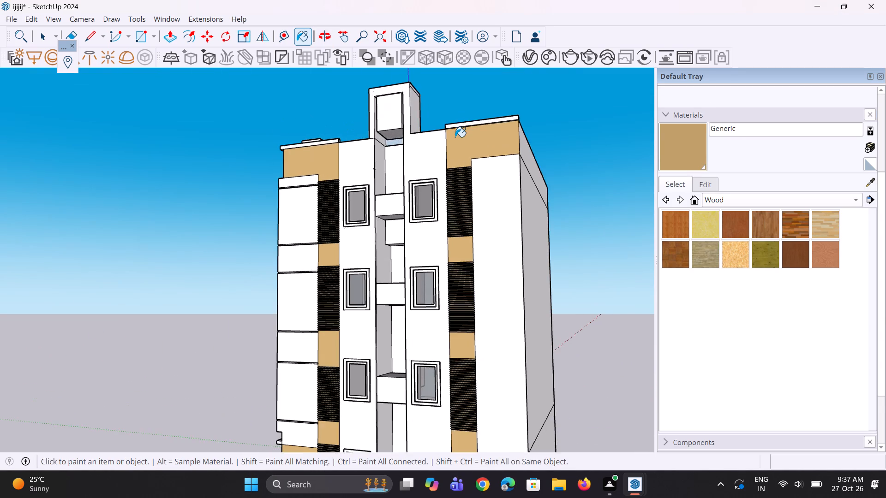
{"action": "scroll", "coordinate": [455, 137], "scroll_direction": "up", "scroll_amount": 8}
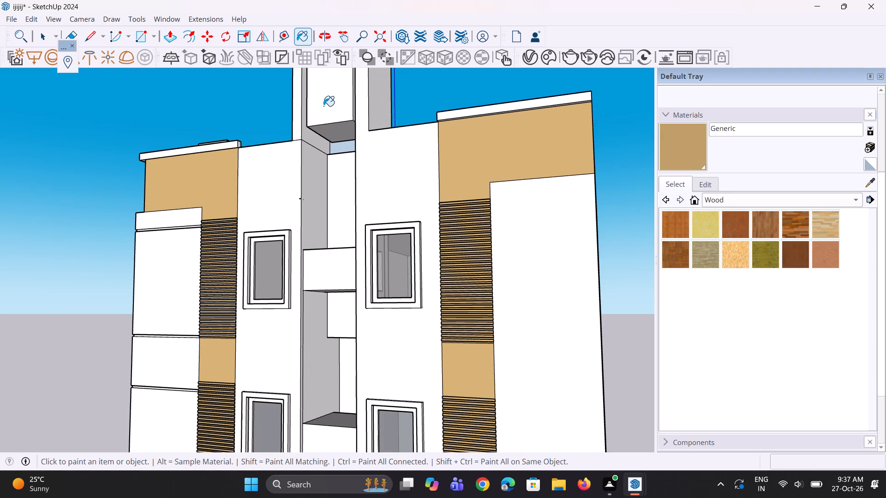
{"action": "left_click", "coordinate": [323, 106]}
{"action": "left_click", "coordinate": [333, 130]}
{"action": "scroll", "coordinate": [339, 114], "scroll_direction": "up", "scroll_amount": 7}
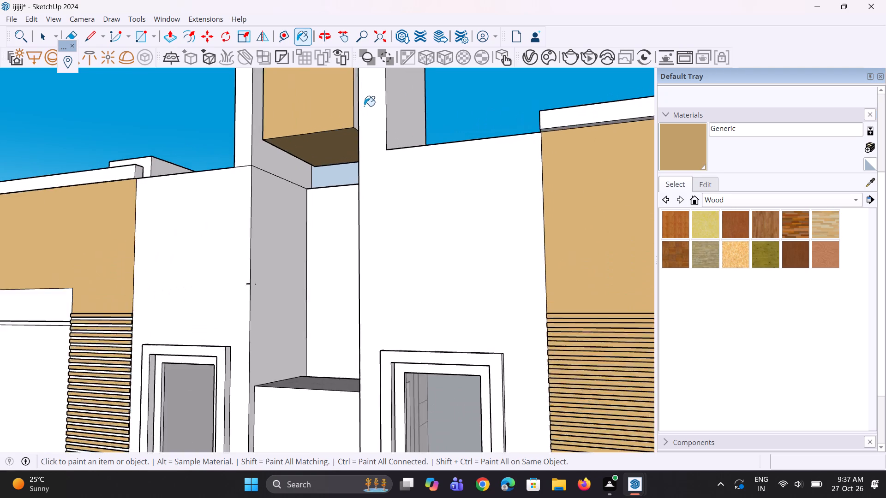
{"action": "scroll", "coordinate": [364, 106], "scroll_direction": "up", "scroll_amount": 2}
{"action": "left_click", "coordinate": [354, 106]}
{"action": "middle_click_drag", "start_coordinate": [313, 152], "coordinate": [502, 202]}
{"action": "scroll", "coordinate": [503, 202], "scroll_direction": "up", "scroll_amount": 1}
{"action": "scroll", "coordinate": [408, 146], "scroll_direction": "up", "scroll_amount": 2}
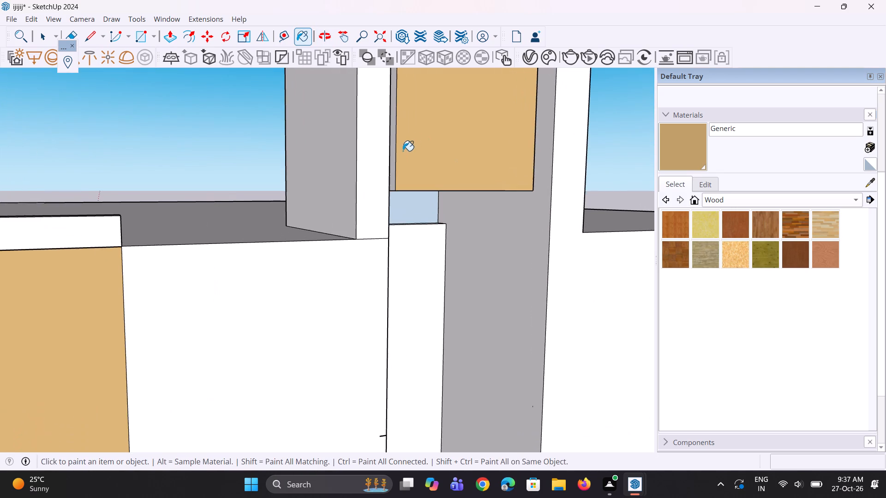
{"action": "scroll", "coordinate": [391, 168], "scroll_direction": "up", "scroll_amount": 2}
{"action": "left_click", "coordinate": [393, 168]}
Paint the front, top and underside of the uppermost band between the windows in the side facade's central recess tan Generic.
{"action": "scroll", "coordinate": [358, 197], "scroll_direction": "down", "scroll_amount": 11}
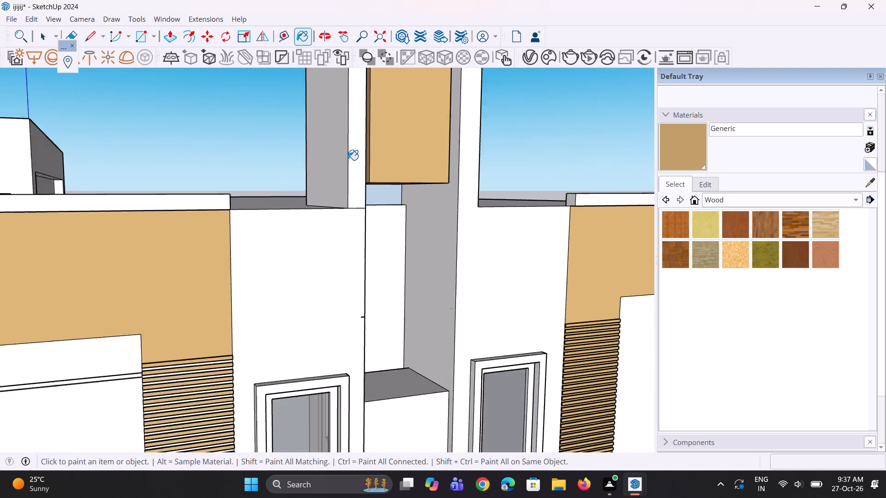
{"action": "scroll", "coordinate": [337, 165], "scroll_direction": "down", "scroll_amount": 4}
{"action": "scroll", "coordinate": [390, 330], "scroll_direction": "up", "scroll_amount": 8}
{"action": "left_click", "coordinate": [373, 325]}
{"action": "left_click", "coordinate": [359, 248]}
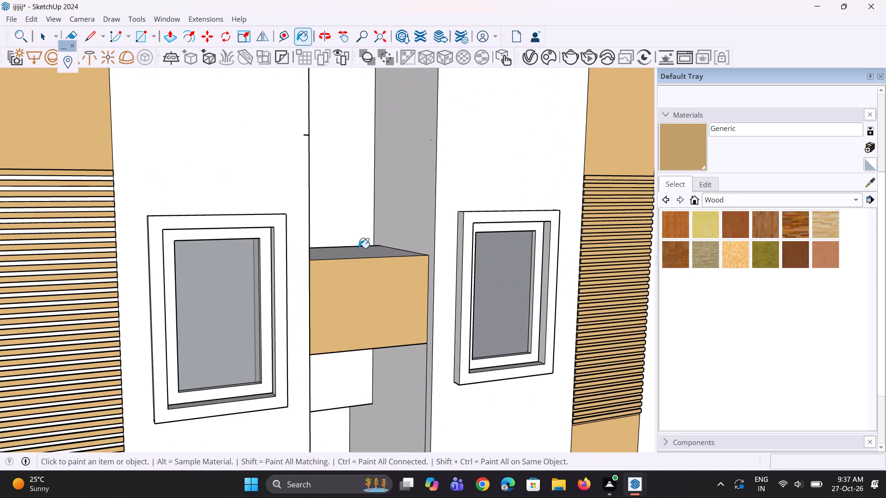
{"action": "middle_click_drag", "start_coordinate": [392, 366], "coordinate": [351, 190]}
{"action": "left_click", "coordinate": [341, 215]}
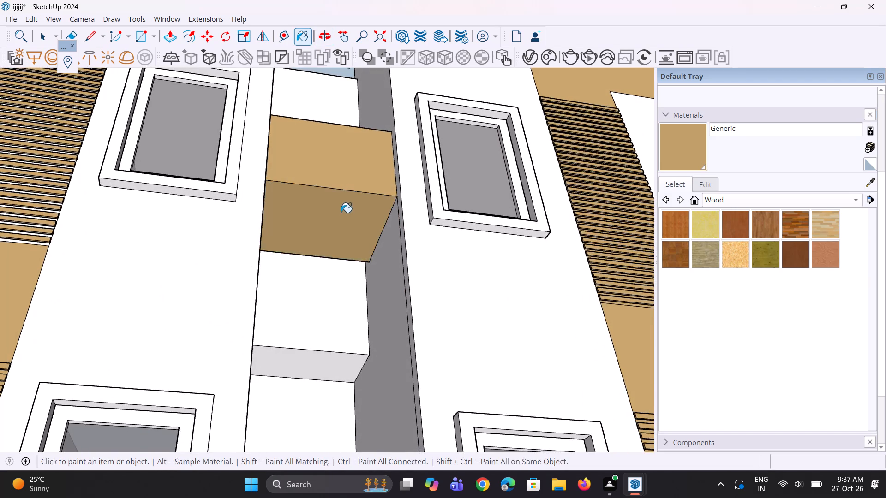
Paint the underside, front and top of the second band from the top in the central recess with the tan Generic material.
{"action": "scroll", "coordinate": [341, 213], "scroll_direction": "down", "scroll_amount": 17}
{"action": "middle_click_drag", "start_coordinate": [373, 245], "coordinate": [344, 267]}
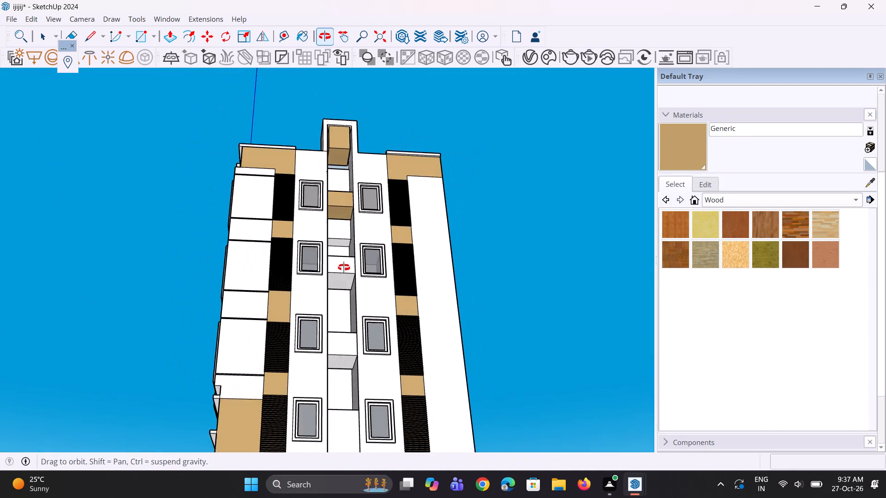
{"action": "middle_click_drag", "start_coordinate": [344, 267], "coordinate": [334, 276]}
{"action": "scroll", "coordinate": [353, 309], "scroll_direction": "up", "scroll_amount": 7}
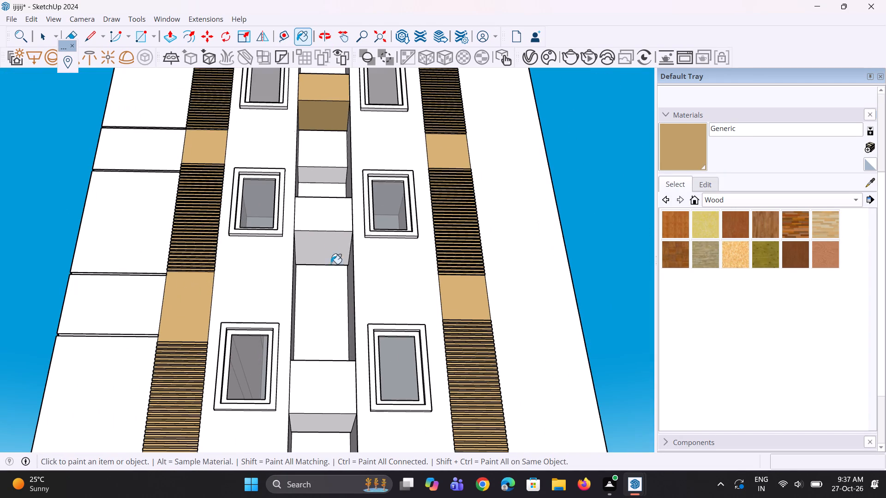
{"action": "left_click", "coordinate": [327, 248]}
{"action": "left_click", "coordinate": [330, 236]}
{"action": "left_click", "coordinate": [333, 223]}
{"action": "middle_click_drag", "start_coordinate": [317, 254], "coordinate": [343, 341]}
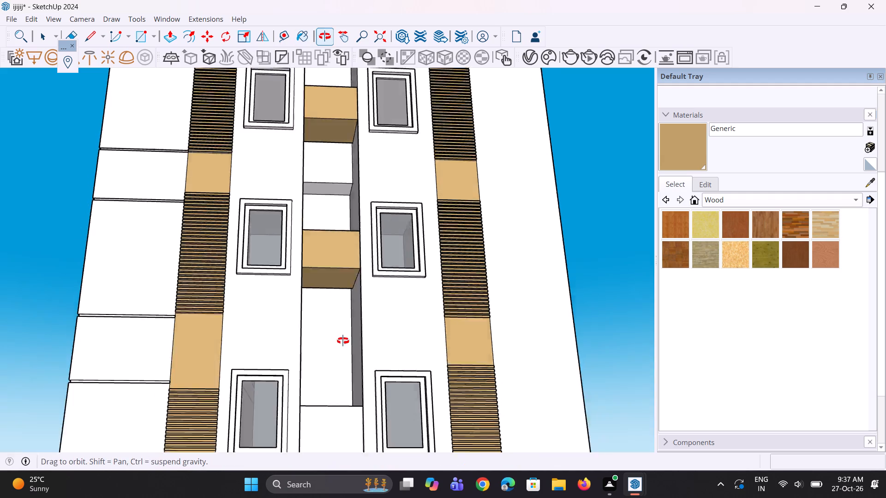
{"action": "middle_click_drag", "start_coordinate": [343, 341], "coordinate": [349, 352]}
{"action": "scroll", "coordinate": [350, 316], "scroll_direction": "up", "scroll_amount": 3}
{"action": "middle_click_drag", "start_coordinate": [350, 303], "coordinate": [354, 374]}
{"action": "left_click", "coordinate": [365, 334]}
{"action": "scroll", "coordinate": [307, 271], "scroll_direction": "down", "scroll_amount": 2}
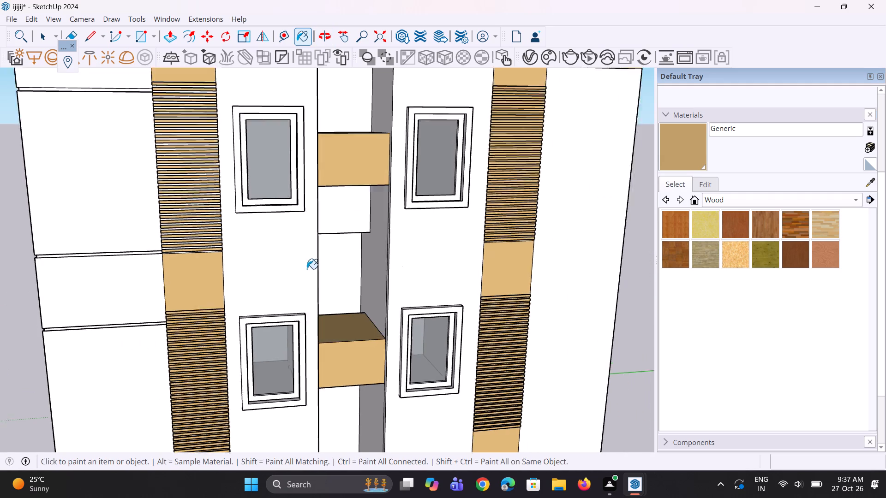
Paint the front, top and underside of the third band from the top in the central recess with the tan Generic material.
{"action": "scroll", "coordinate": [307, 269], "scroll_direction": "down", "scroll_amount": 14}
{"action": "scroll", "coordinate": [305, 266], "scroll_direction": "down", "scroll_amount": 9}
{"action": "scroll", "coordinate": [314, 324], "scroll_direction": "up", "scroll_amount": 2}
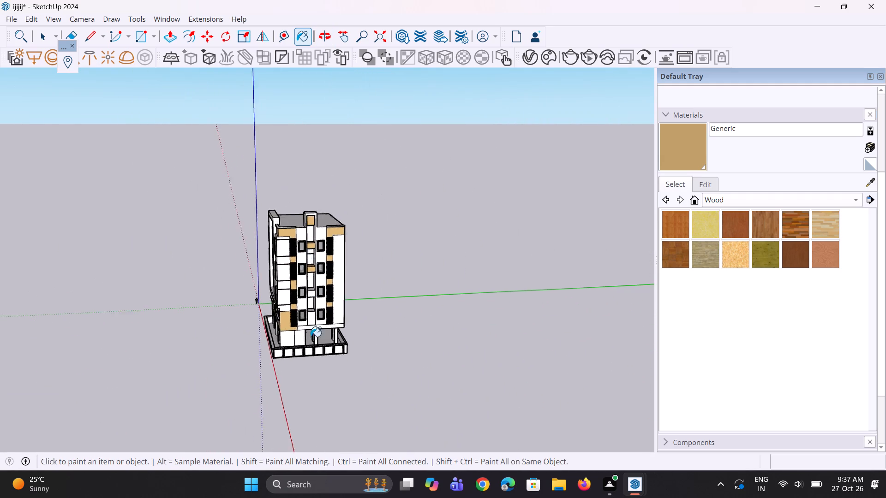
{"action": "scroll", "coordinate": [311, 337], "scroll_direction": "up", "scroll_amount": 3}
{"action": "middle_click_drag", "start_coordinate": [304, 336], "coordinate": [295, 285]}
{"action": "scroll", "coordinate": [305, 267], "scroll_direction": "up", "scroll_amount": 5}
{"action": "left_click", "coordinate": [311, 265]}
{"action": "scroll", "coordinate": [313, 253], "scroll_direction": "up", "scroll_amount": 7}
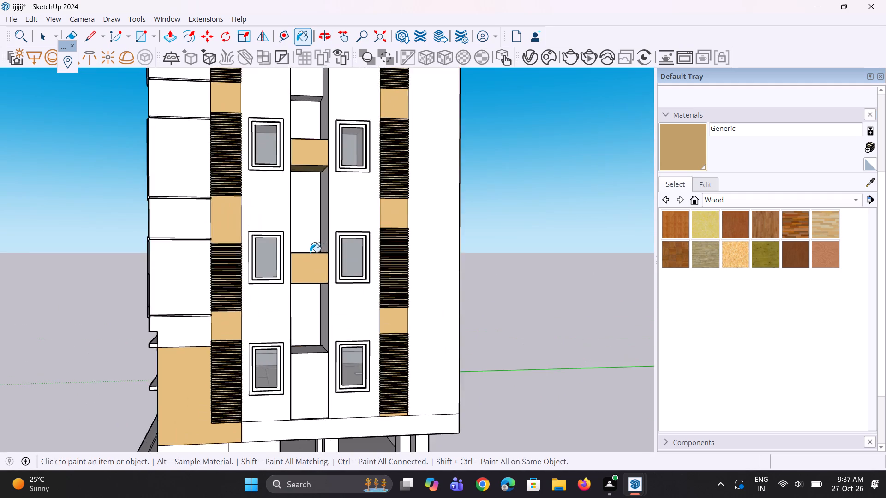
{"action": "scroll", "coordinate": [310, 252], "scroll_direction": "up", "scroll_amount": 3}
{"action": "middle_click_drag", "start_coordinate": [314, 252], "coordinate": [328, 318]}
{"action": "left_click", "coordinate": [328, 313]}
{"action": "middle_click_drag", "start_coordinate": [329, 358], "coordinate": [359, 169]}
{"action": "scroll", "coordinate": [359, 169], "scroll_direction": "up", "scroll_amount": 1}
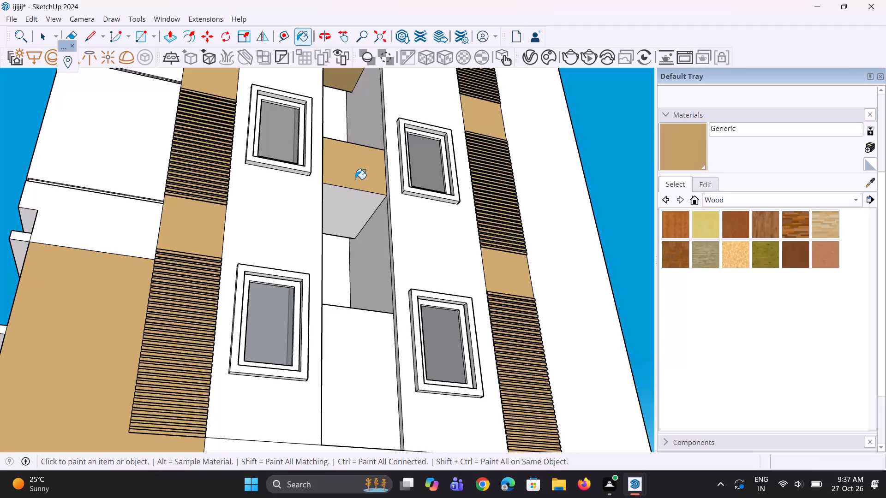
{"action": "left_click", "coordinate": [354, 206]}
Paint the front and top faces of the lowest panel in the side facade's central recess with the tan Generic material.
{"action": "left_click", "coordinate": [359, 344]}
{"action": "middle_click_drag", "start_coordinate": [360, 309], "coordinate": [316, 384]}
{"action": "scroll", "coordinate": [328, 280], "scroll_direction": "down", "scroll_amount": 5}
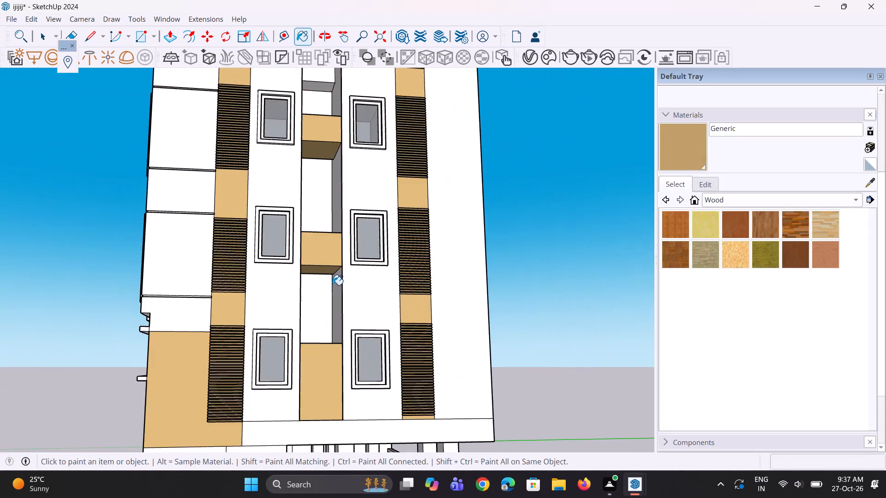
{"action": "middle_click_drag", "start_coordinate": [322, 336], "coordinate": [322, 425]}
{"action": "scroll", "coordinate": [321, 410], "scroll_direction": "up", "scroll_amount": 3}
{"action": "left_click", "coordinate": [317, 390]}
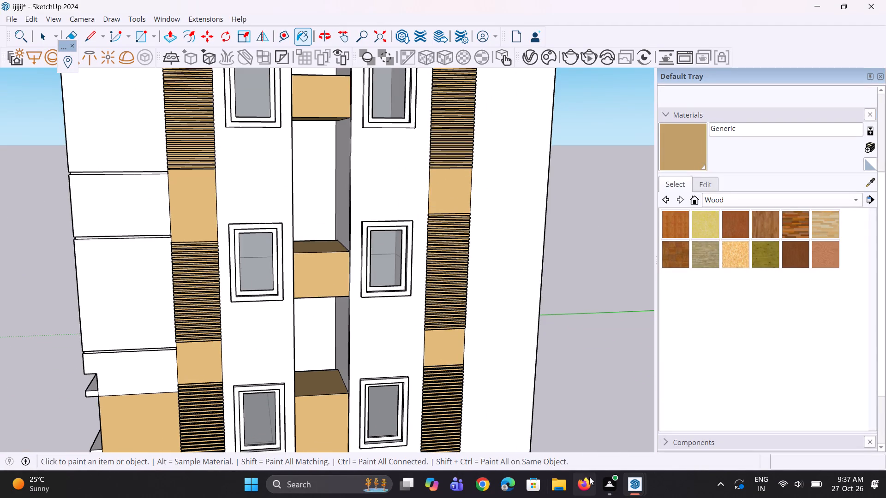
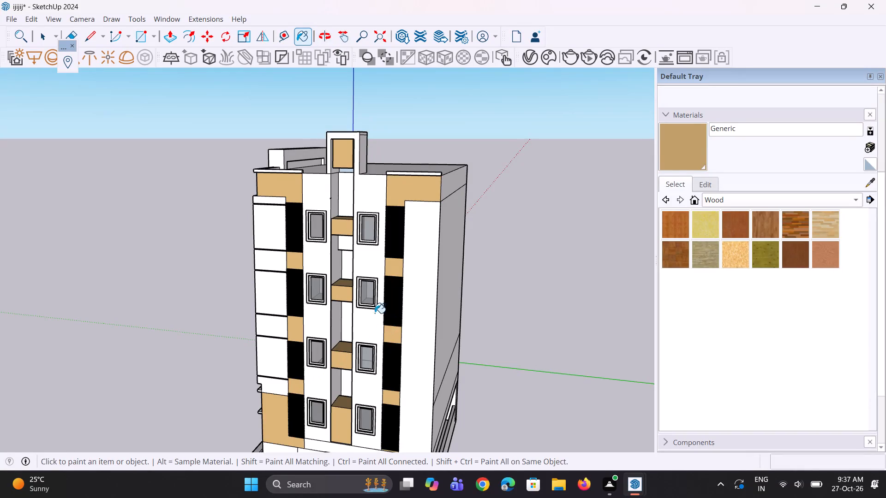
Paint the wall on both sides of the lowest blue window in the front facade's left bay with the tan Generic material.
{"action": "scroll", "coordinate": [352, 294], "scroll_direction": "down", "scroll_amount": 4}
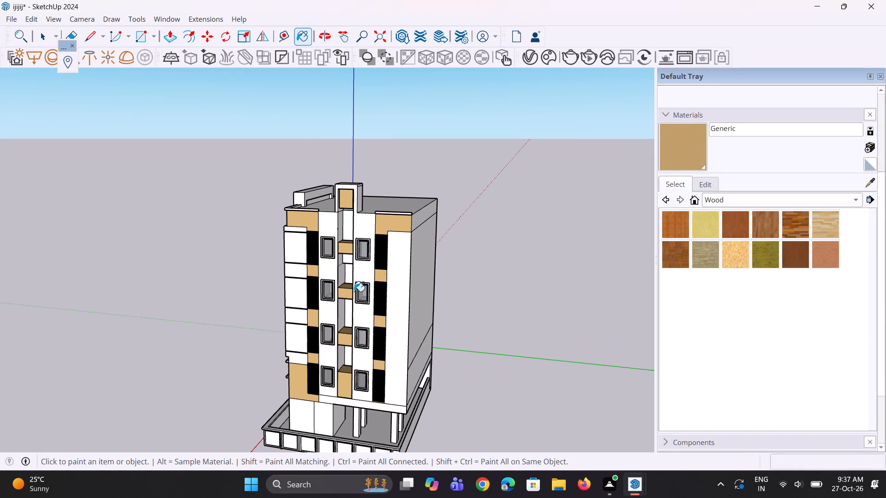
{"action": "scroll", "coordinate": [354, 291], "scroll_direction": "up", "scroll_amount": 4}
{"action": "scroll", "coordinate": [359, 275], "scroll_direction": "down", "scroll_amount": 8}
{"action": "middle_click_drag", "start_coordinate": [343, 352], "coordinate": [415, 320]}
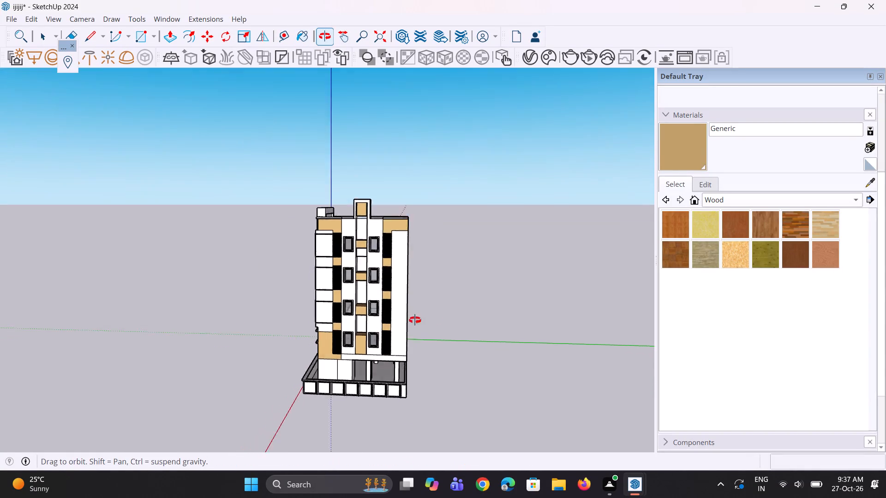
{"action": "middle_click_drag", "start_coordinate": [415, 320], "coordinate": [613, 283]}
{"action": "middle_click_drag", "start_coordinate": [428, 319], "coordinate": [663, 289]}
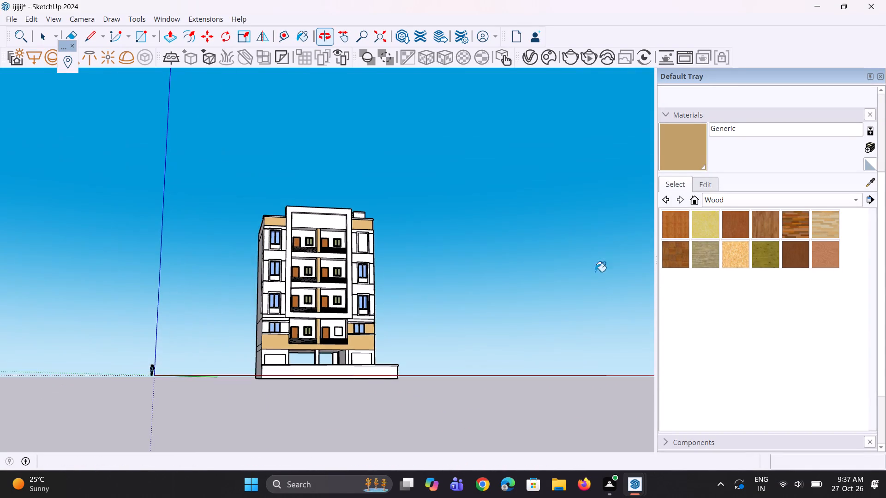
{"action": "middle_click_drag", "start_coordinate": [286, 251], "coordinate": [456, 249]}
{"action": "middle_click_drag", "start_coordinate": [410, 272], "coordinate": [228, 288]}
{"action": "scroll", "coordinate": [250, 312], "scroll_direction": "up", "scroll_amount": 4}
{"action": "scroll", "coordinate": [298, 359], "scroll_direction": "up", "scroll_amount": 8}
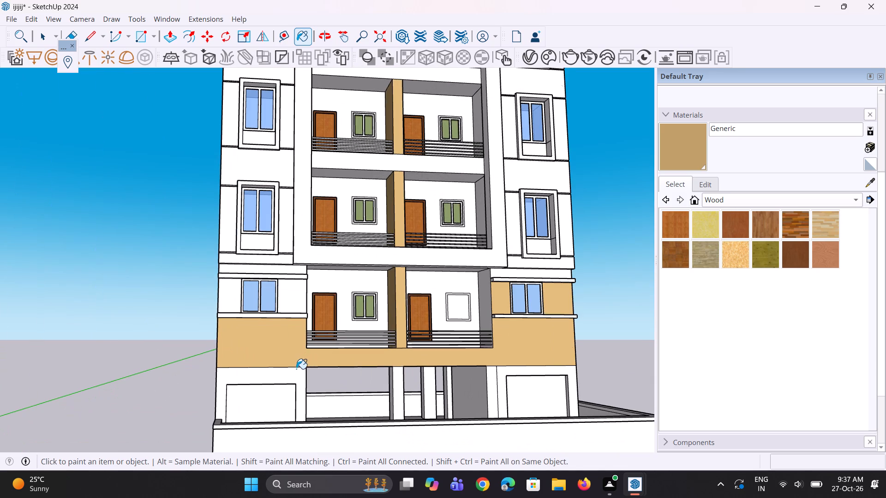
{"action": "scroll", "coordinate": [278, 314], "scroll_direction": "up", "scroll_amount": 4}
{"action": "left_click", "coordinate": [281, 295]}
{"action": "scroll", "coordinate": [288, 270], "scroll_direction": "up", "scroll_amount": 4}
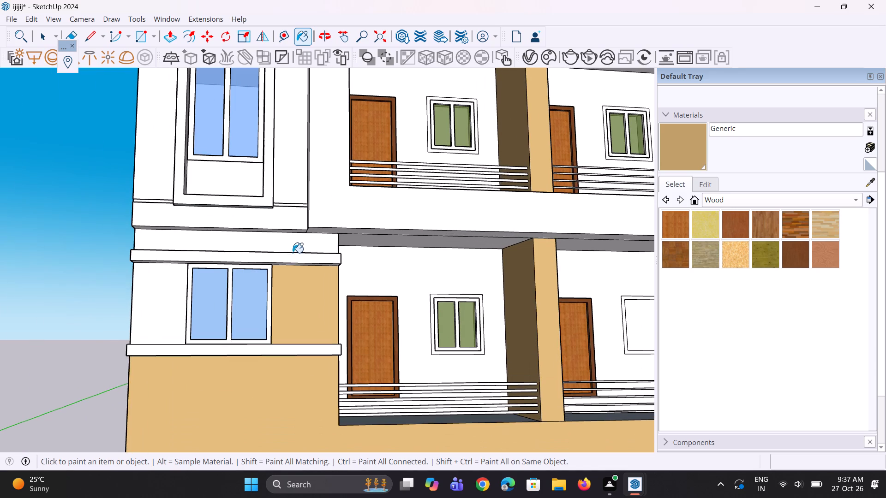
{"action": "left_click", "coordinate": [173, 327]}
Examine the tan-painted front facade up close, at an angle and as a whole.
{"action": "middle_click_drag", "start_coordinate": [214, 349], "coordinate": [371, 305]}
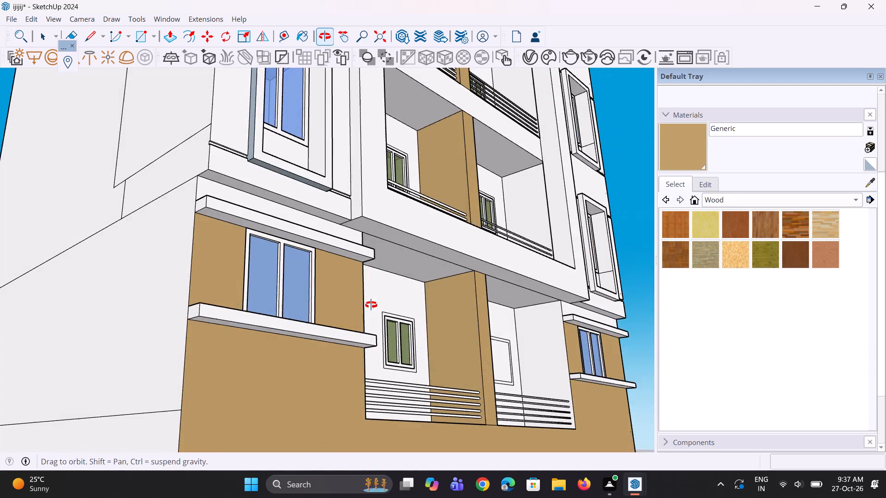
{"action": "middle_click_drag", "start_coordinate": [371, 305], "coordinate": [265, 345]}
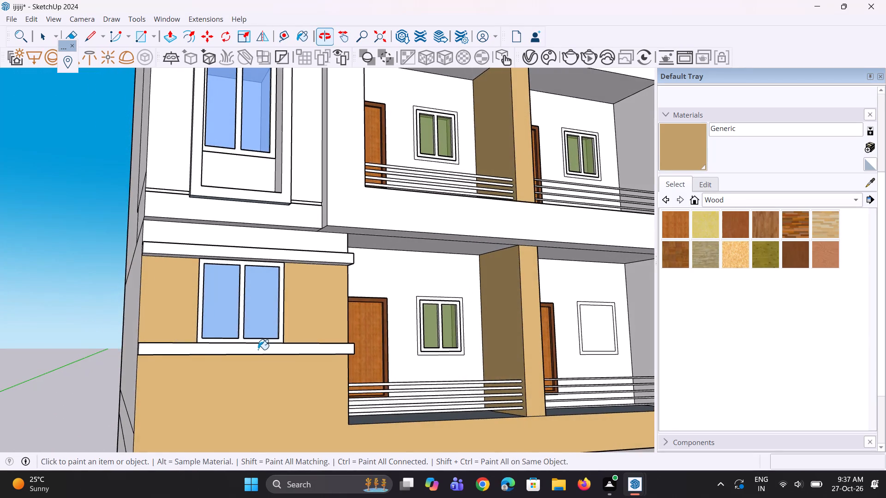
{"action": "scroll", "coordinate": [254, 351], "scroll_direction": "down", "scroll_amount": 9}
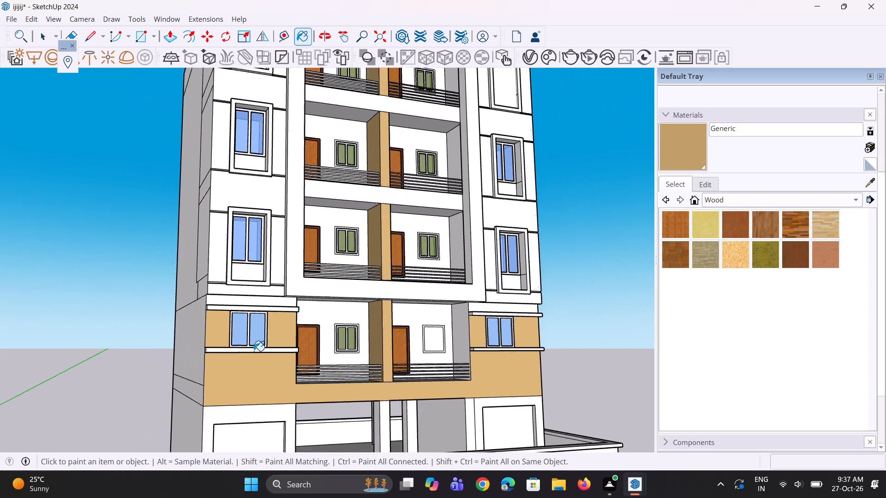
{"action": "scroll", "coordinate": [254, 351], "scroll_direction": "down", "scroll_amount": 2}
{"action": "middle_click_drag", "start_coordinate": [317, 362], "coordinate": [224, 383]}
{"action": "scroll", "coordinate": [268, 384], "scroll_direction": "down", "scroll_amount": 5}
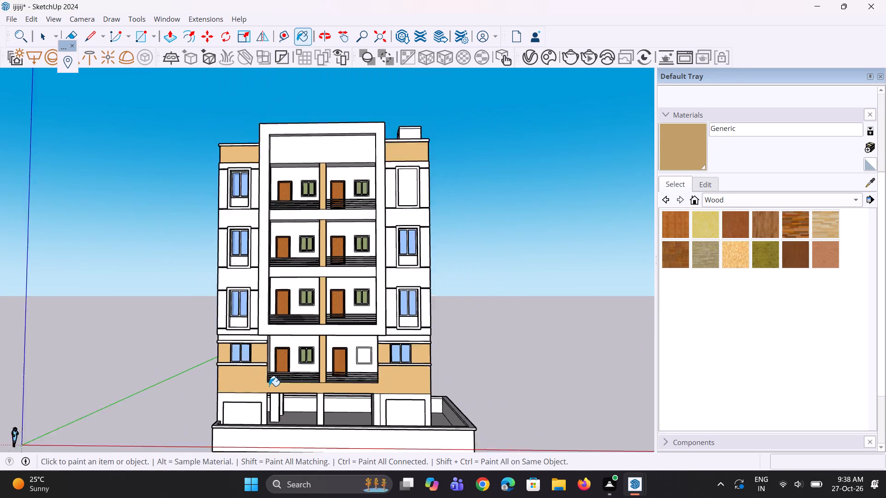
{"action": "scroll", "coordinate": [269, 386], "scroll_direction": "down", "scroll_amount": 4}
{"action": "middle_click_drag", "start_coordinate": [282, 385], "coordinate": [281, 365]}
{"action": "key", "text": "space"}
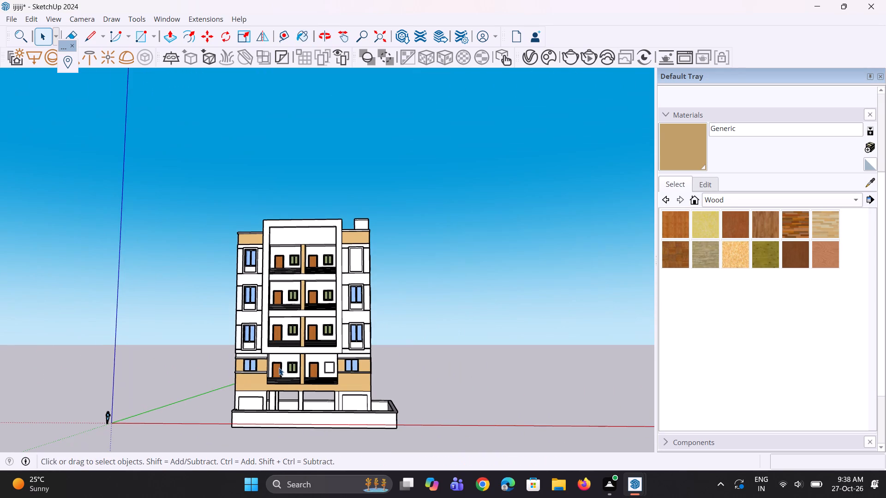
{"action": "key", "text": "space"}
{"action": "key", "text": "space"}
{"action": "key", "text": "space"}
Erase the horizontal edge line near the top of the rooftop block's front face.
{"action": "scroll", "coordinate": [442, 235], "scroll_direction": "up", "scroll_amount": 1}
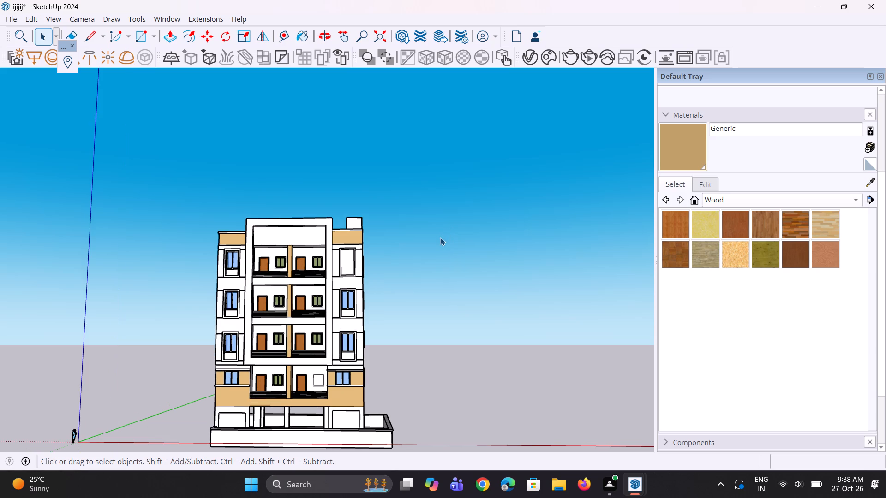
{"action": "scroll", "coordinate": [385, 213], "scroll_direction": "up", "scroll_amount": 4}
{"action": "scroll", "coordinate": [327, 202], "scroll_direction": "up", "scroll_amount": 4}
{"action": "middle_click_drag", "start_coordinate": [334, 202], "coordinate": [253, 303]}
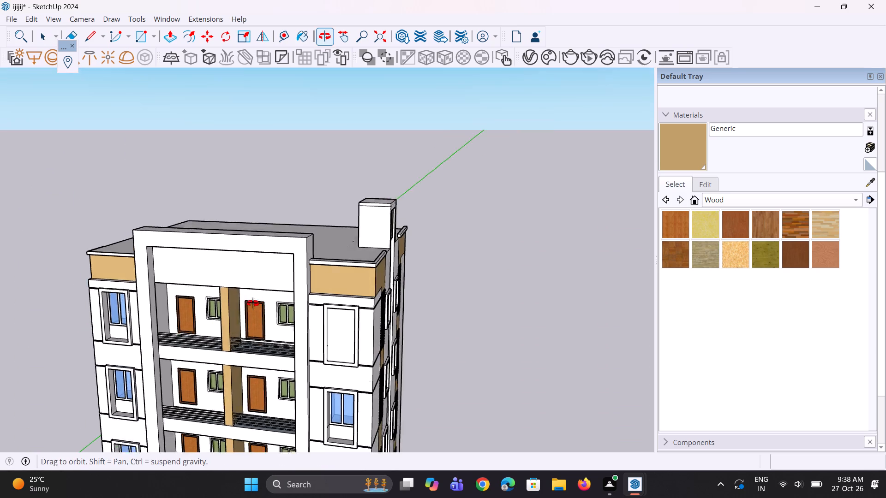
{"action": "middle_click_drag", "start_coordinate": [253, 303], "coordinate": [251, 305]}
{"action": "scroll", "coordinate": [343, 225], "scroll_direction": "up", "scroll_amount": 4}
{"action": "scroll", "coordinate": [421, 183], "scroll_direction": "up", "scroll_amount": 7}
{"action": "middle_click", "coordinate": [433, 190]}
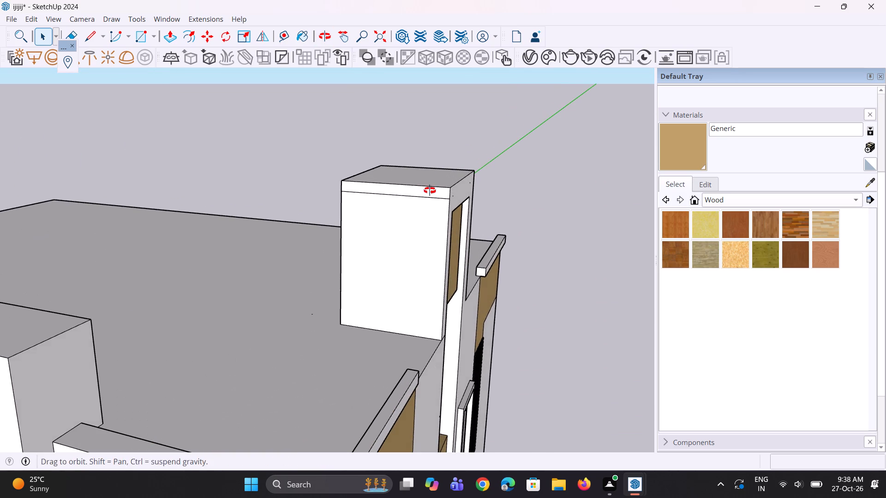
{"action": "scroll", "coordinate": [426, 195], "scroll_direction": "up", "scroll_amount": 3}
{"action": "key", "text": "e"}
{"action": "left_click", "coordinate": [430, 200]}
{"action": "left_click_drag", "start_coordinate": [434, 192], "coordinate": [434, 197]}
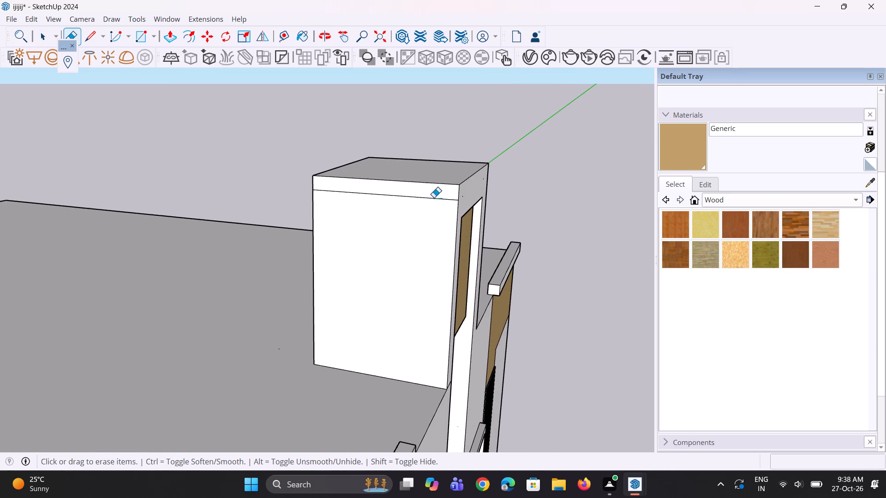
{"action": "left_click_drag", "start_coordinate": [434, 197], "coordinate": [433, 202]}
{"action": "middle_click_drag", "start_coordinate": [349, 258], "coordinate": [422, 215]}
{"action": "scroll", "coordinate": [296, 205], "scroll_direction": "down", "scroll_amount": 5}
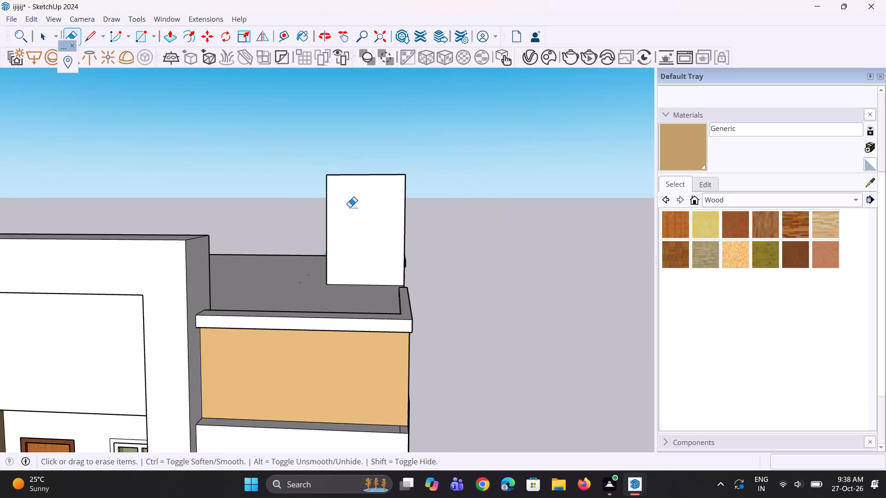
{"action": "scroll", "coordinate": [350, 207], "scroll_direction": "down", "scroll_amount": 5}
{"action": "scroll", "coordinate": [333, 263], "scroll_direction": "up", "scroll_amount": 1}
{"action": "middle_click_drag", "start_coordinate": [333, 264], "coordinate": [345, 223]}
{"action": "left_click", "coordinate": [344, 222]}
{"action": "key", "text": "space"}
{"action": "key", "text": "space"}
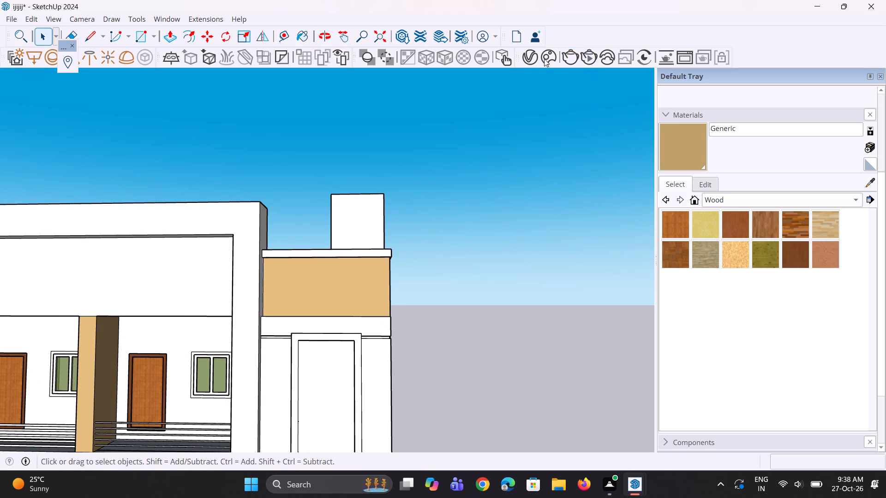
Create a new V-Ray Generic material with an orange diffuse colour of about R 0.913, G 0.622, B 0.203.
{"action": "left_click", "coordinate": [538, 59]}
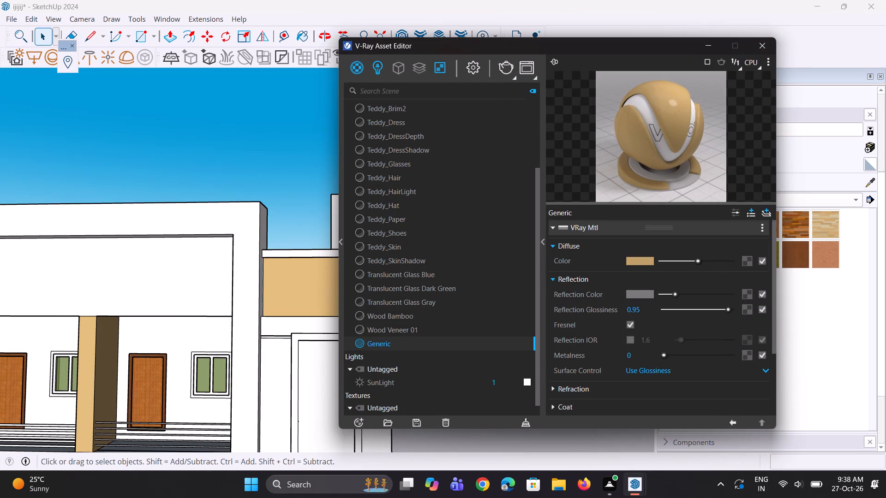
{"action": "right_click", "coordinate": [357, 67]}
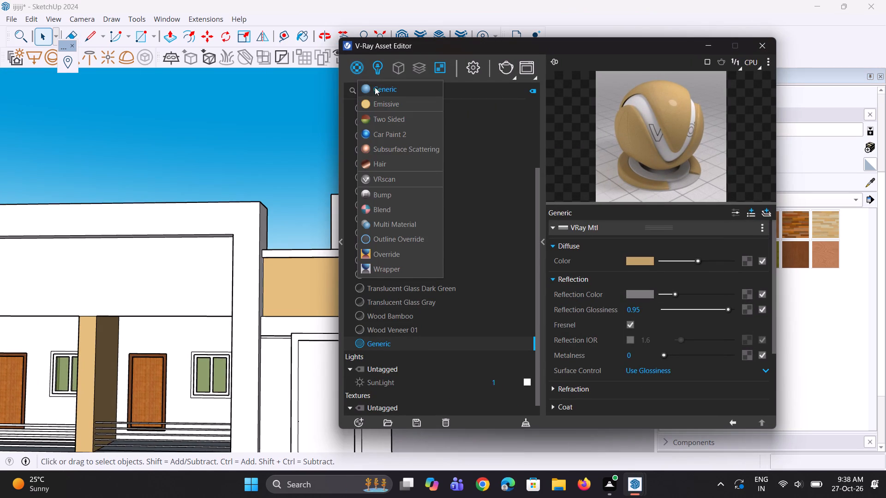
{"action": "left_click", "coordinate": [375, 89]}
{"action": "left_click", "coordinate": [638, 259]}
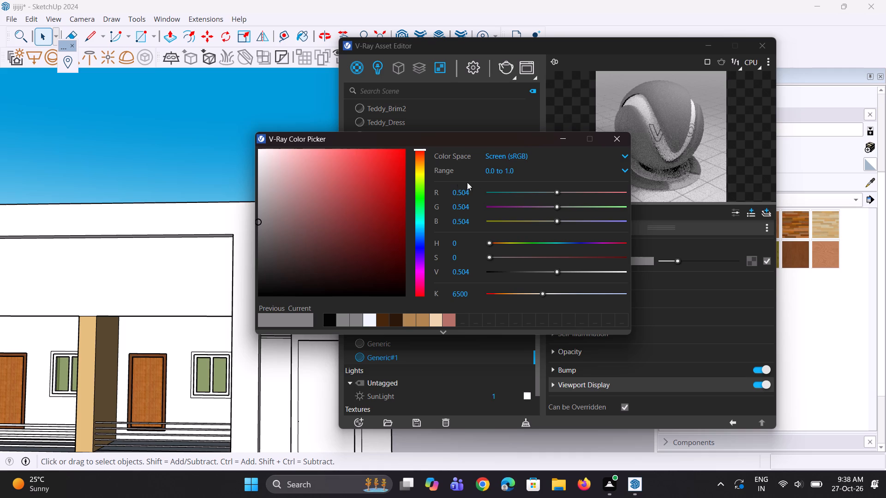
{"action": "left_click_drag", "start_coordinate": [423, 151], "coordinate": [430, 164]}
{"action": "left_click_drag", "start_coordinate": [374, 171], "coordinate": [364, 166]}
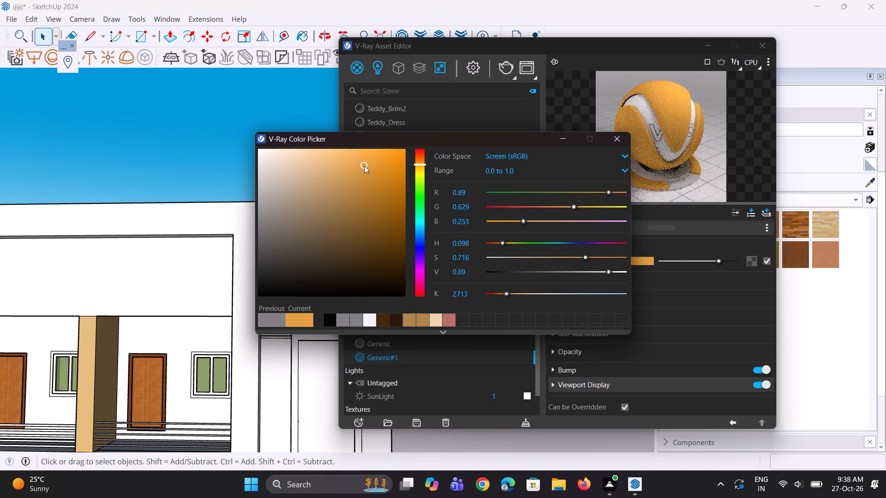
{"action": "left_click_drag", "start_coordinate": [364, 166], "coordinate": [374, 160]}
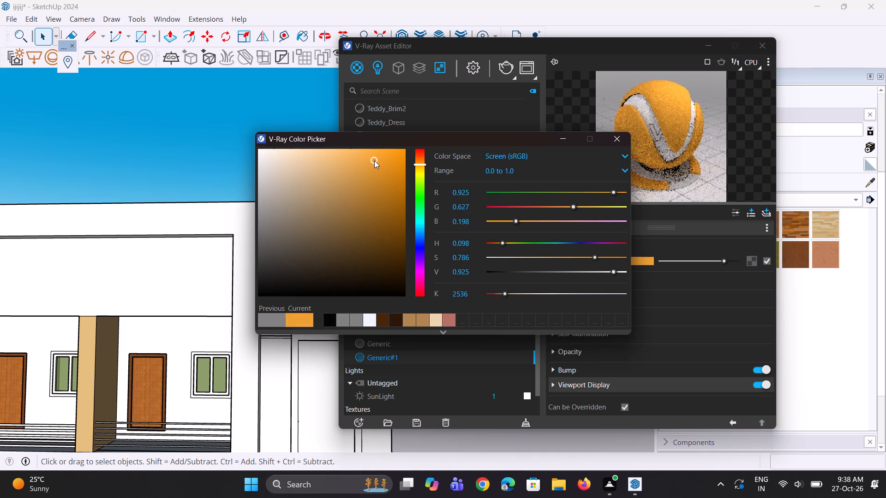
{"action": "left_click_drag", "start_coordinate": [374, 160], "coordinate": [373, 162]}
{"action": "key", "text": "space"}
{"action": "key", "text": "space"}
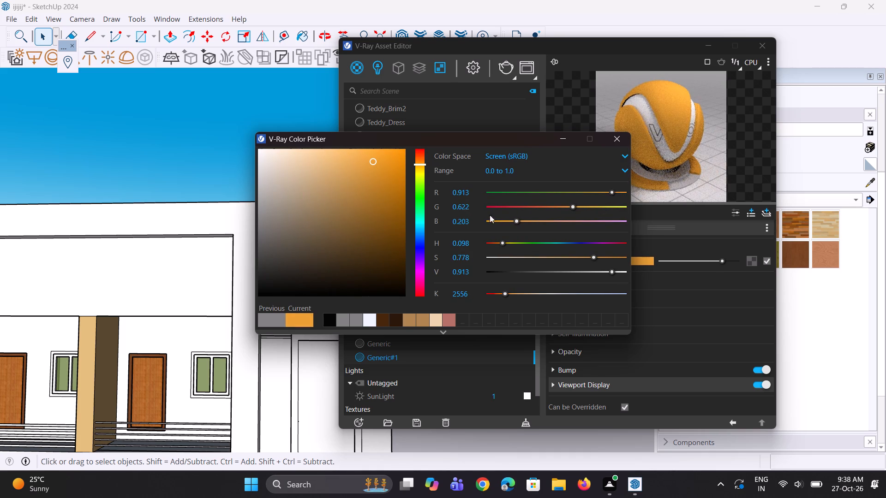
{"action": "left_click", "coordinate": [563, 141]}
Give the orange material a dark grey reflection colour and a reflection glossiness of 0.95.
{"action": "left_click", "coordinate": [617, 273]}
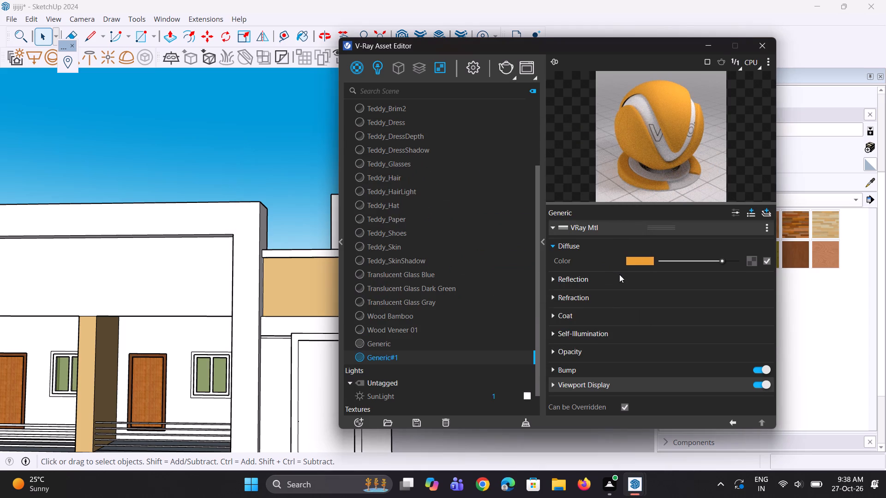
{"action": "left_click", "coordinate": [669, 292]}
{"action": "left_click_drag", "start_coordinate": [632, 306], "coordinate": [618, 307]}
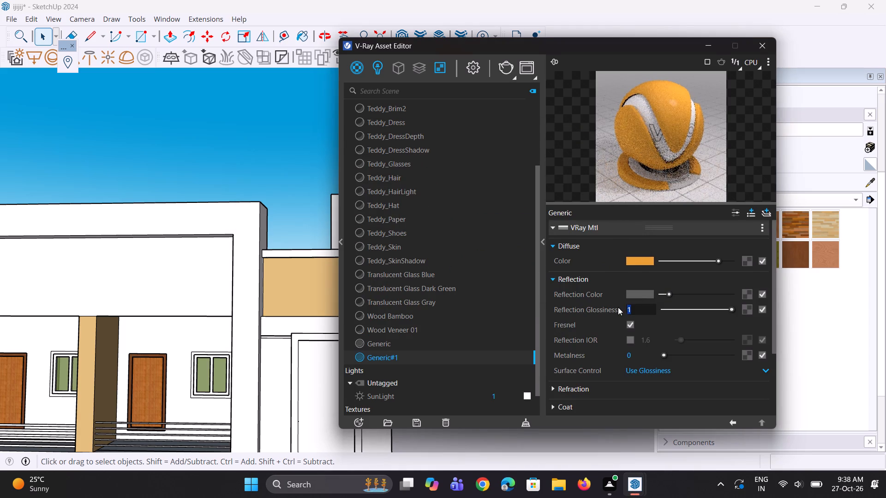
{"action": "left_click_drag", "start_coordinate": [618, 307], "coordinate": [611, 292]}
{"action": "type", "text": "0."}
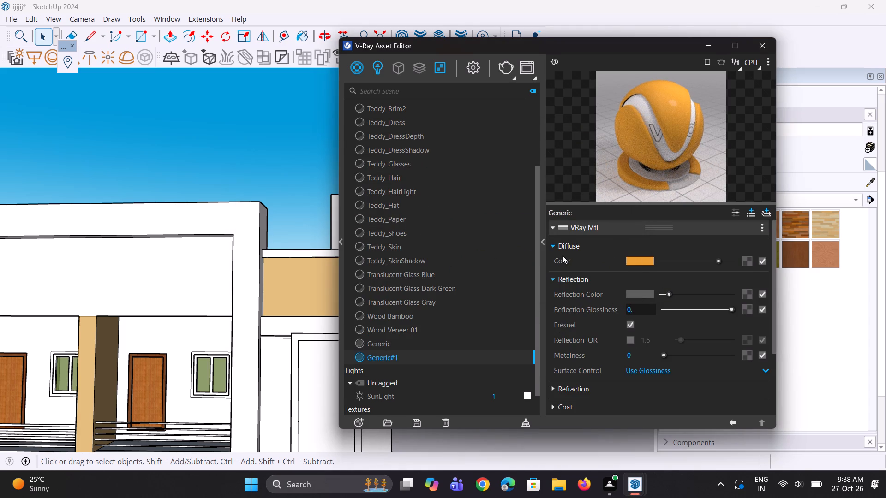
{"action": "type", "text": "95"}
{"action": "key", "text": "Return"}
{"action": "left_click", "coordinate": [651, 177]}
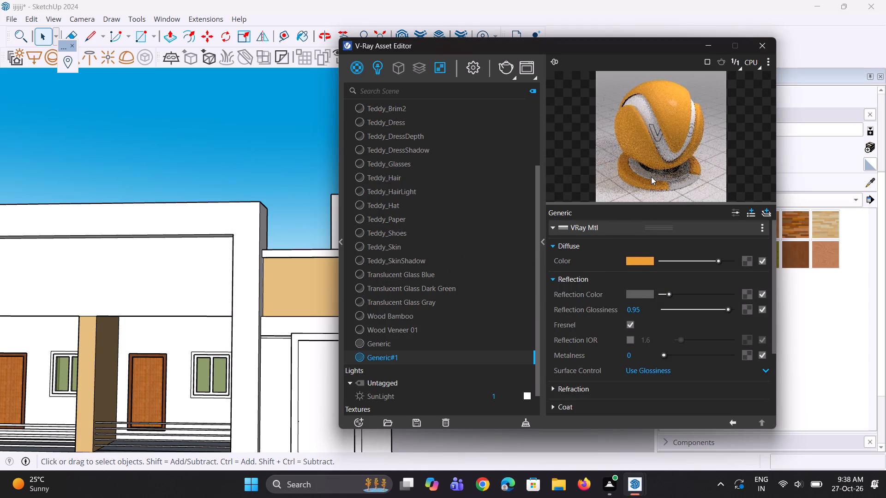
{"action": "left_click", "coordinate": [698, 45]}
Paint the horizontal bands beneath the top two balcony rows on the front facade with the new orange material.
{"action": "left_click", "coordinate": [679, 157]}
{"action": "scroll", "coordinate": [273, 289], "scroll_direction": "down", "scroll_amount": 4}
{"action": "scroll", "coordinate": [323, 275], "scroll_direction": "down", "scroll_amount": 5}
{"action": "scroll", "coordinate": [160, 402], "scroll_direction": "up", "scroll_amount": 5}
{"action": "scroll", "coordinate": [245, 362], "scroll_direction": "up", "scroll_amount": 3}
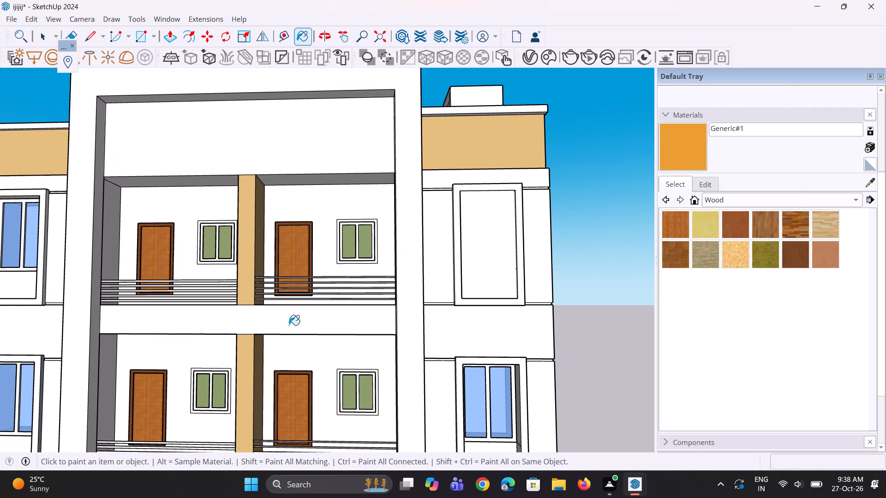
{"action": "left_click", "coordinate": [289, 325]}
{"action": "scroll", "coordinate": [284, 291], "scroll_direction": "down", "scroll_amount": 9}
{"action": "middle_click_drag", "start_coordinate": [291, 295], "coordinate": [311, 213]}
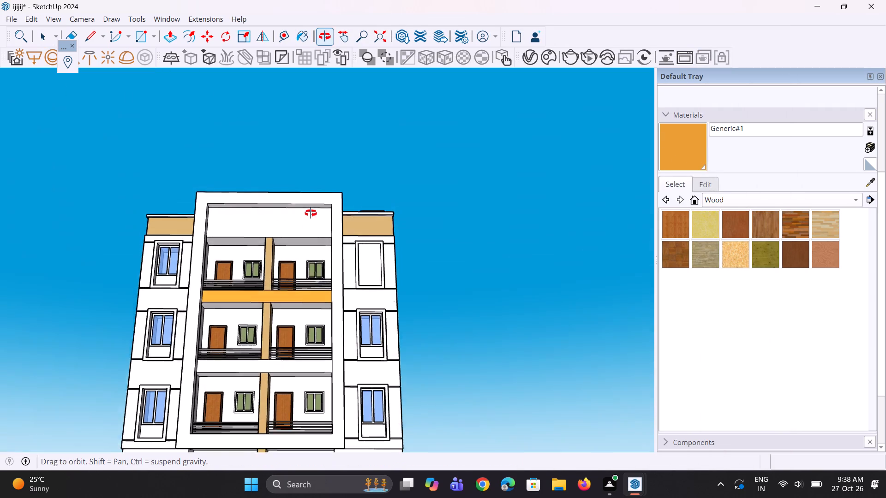
{"action": "middle_click_drag", "start_coordinate": [311, 213], "coordinate": [311, 211]}
{"action": "left_click", "coordinate": [303, 363]}
Examine the orange balcony bands against the rest of the front facade from near, below and above.
{"action": "scroll", "coordinate": [296, 279], "scroll_direction": "down", "scroll_amount": 5}
{"action": "scroll", "coordinate": [279, 391], "scroll_direction": "up", "scroll_amount": 4}
{"action": "scroll", "coordinate": [310, 369], "scroll_direction": "up", "scroll_amount": 6}
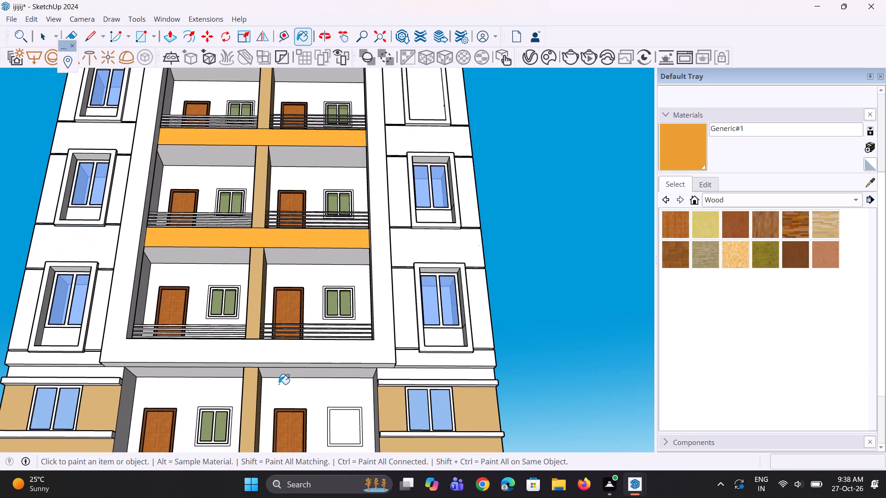
{"action": "scroll", "coordinate": [267, 409], "scroll_direction": "down", "scroll_amount": 7}
{"action": "middle_click_drag", "start_coordinate": [260, 379], "coordinate": [255, 355]}
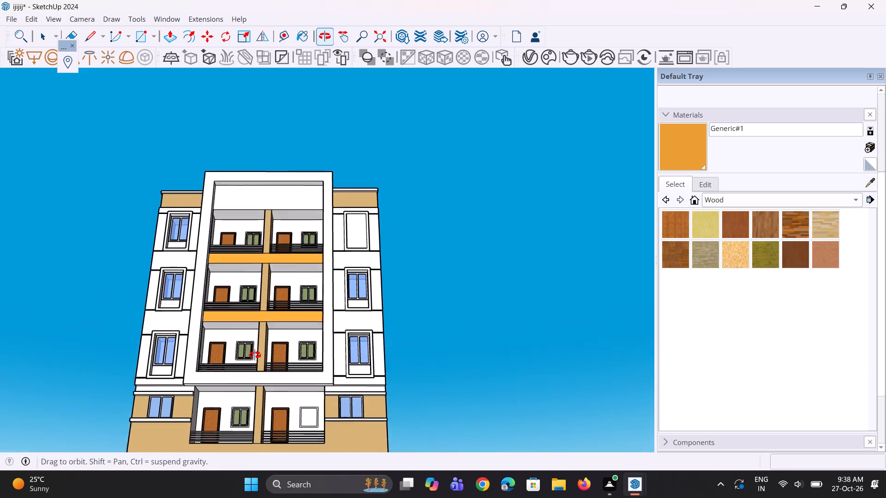
{"action": "middle_click_drag", "start_coordinate": [255, 355], "coordinate": [234, 497]}
{"action": "scroll", "coordinate": [232, 346], "scroll_direction": "down", "scroll_amount": 3}
{"action": "scroll", "coordinate": [244, 394], "scroll_direction": "up", "scroll_amount": 1}
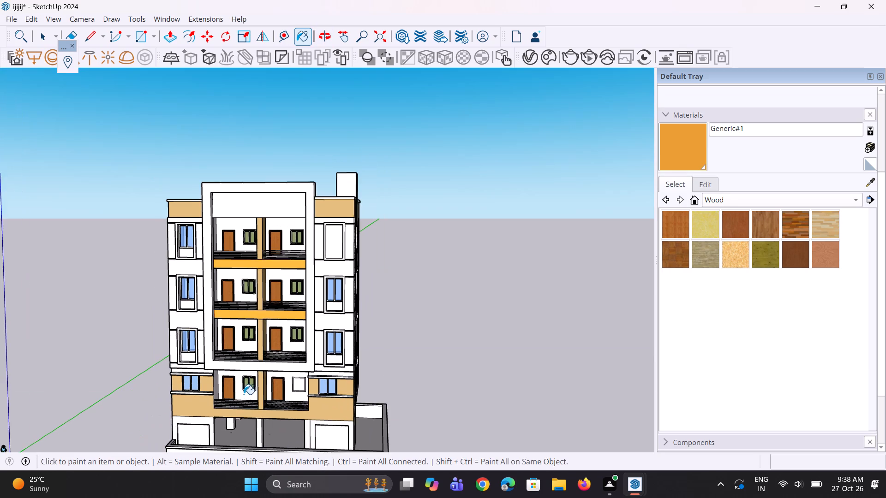
{"action": "scroll", "coordinate": [244, 394], "scroll_direction": "up", "scroll_amount": 1}
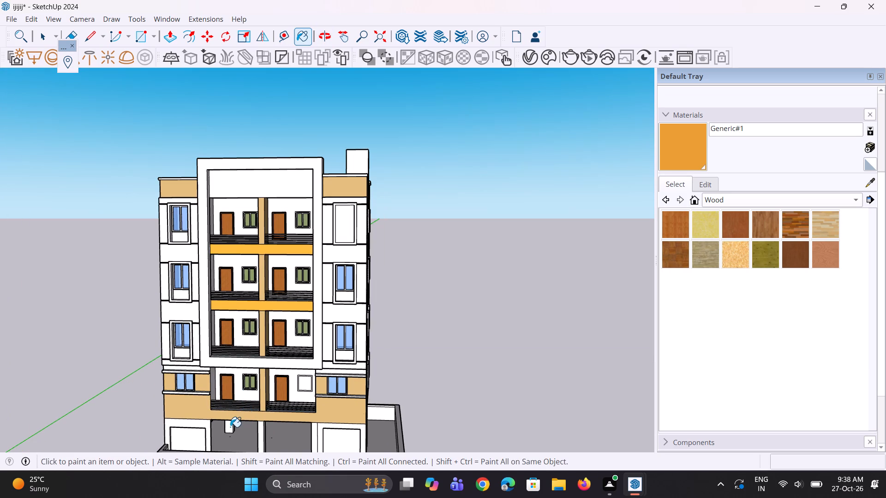
{"action": "scroll", "coordinate": [229, 427], "scroll_direction": "down", "scroll_amount": 3}
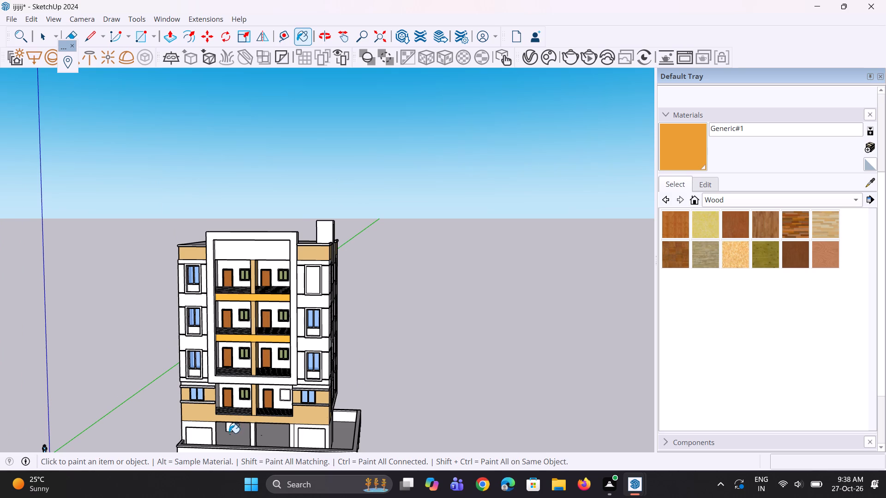
{"action": "key", "text": "space"}
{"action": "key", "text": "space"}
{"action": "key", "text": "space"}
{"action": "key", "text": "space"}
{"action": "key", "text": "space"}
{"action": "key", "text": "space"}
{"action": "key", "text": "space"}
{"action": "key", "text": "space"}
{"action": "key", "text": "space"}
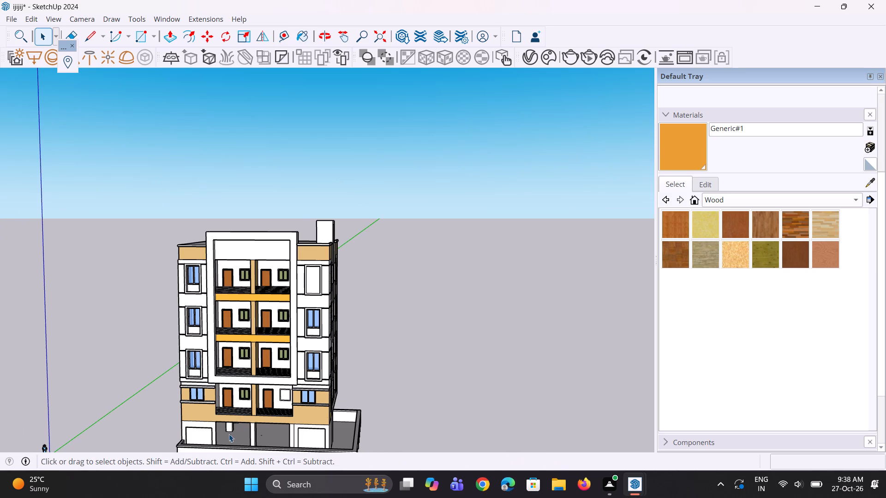
Create a new V-Ray Generic material with a beige diffuse colour of about R 0.917, G 0.827, B 0.669.
{"action": "left_click", "coordinate": [525, 53]}
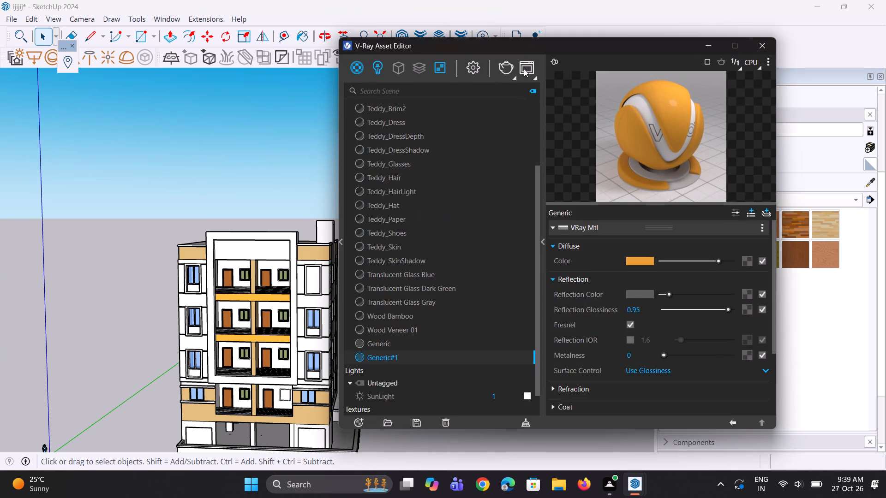
{"action": "right_click", "coordinate": [362, 71]}
{"action": "left_click", "coordinate": [369, 89]}
{"action": "left_click", "coordinate": [646, 263]}
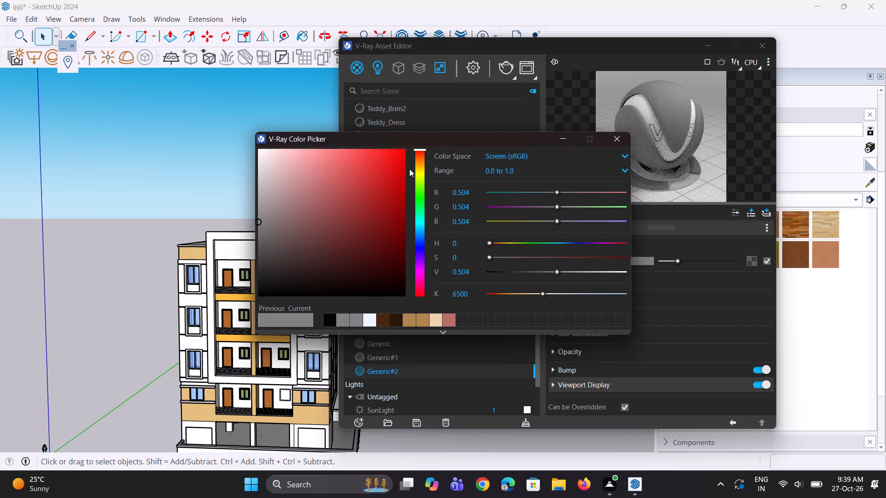
{"action": "left_click", "coordinate": [422, 165]}
{"action": "left_click_drag", "start_coordinate": [337, 188], "coordinate": [334, 172]}
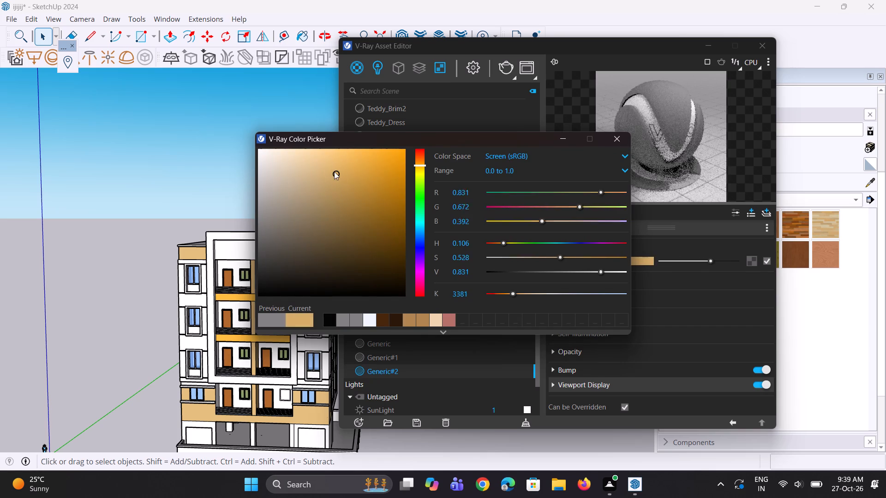
{"action": "left_click_drag", "start_coordinate": [334, 172], "coordinate": [298, 161]}
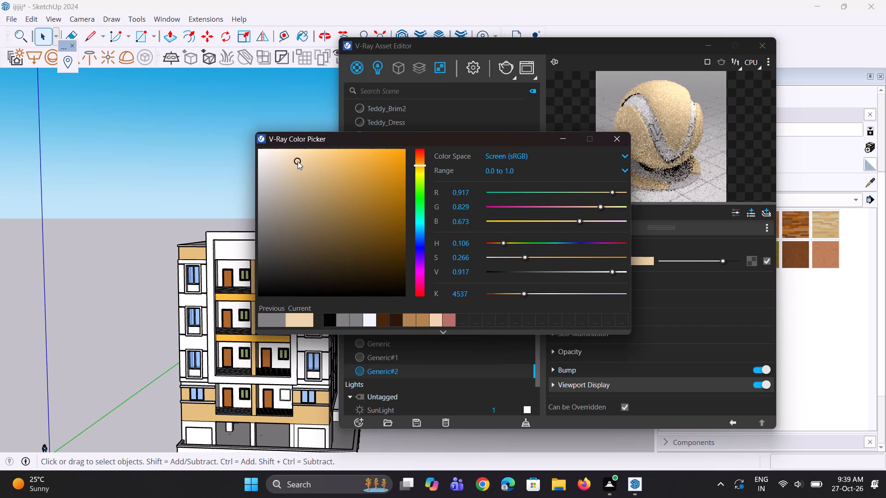
{"action": "left_click_drag", "start_coordinate": [298, 161], "coordinate": [293, 156]}
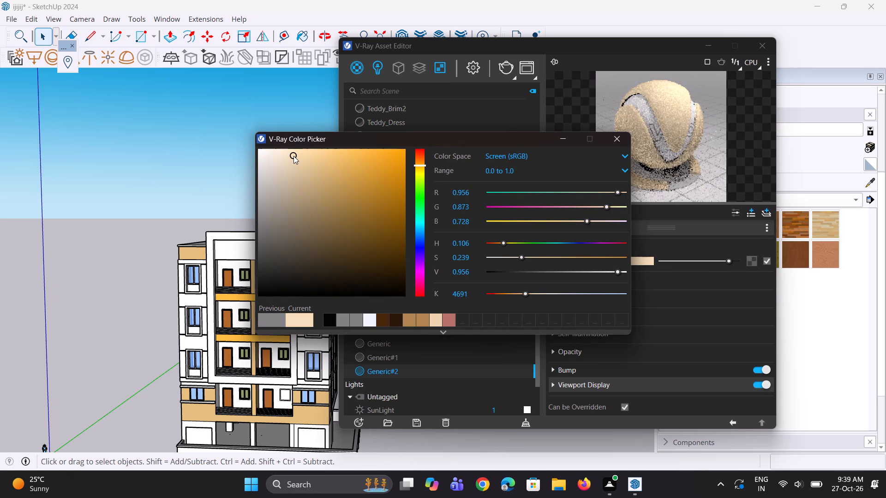
{"action": "left_click_drag", "start_coordinate": [293, 156], "coordinate": [297, 157]}
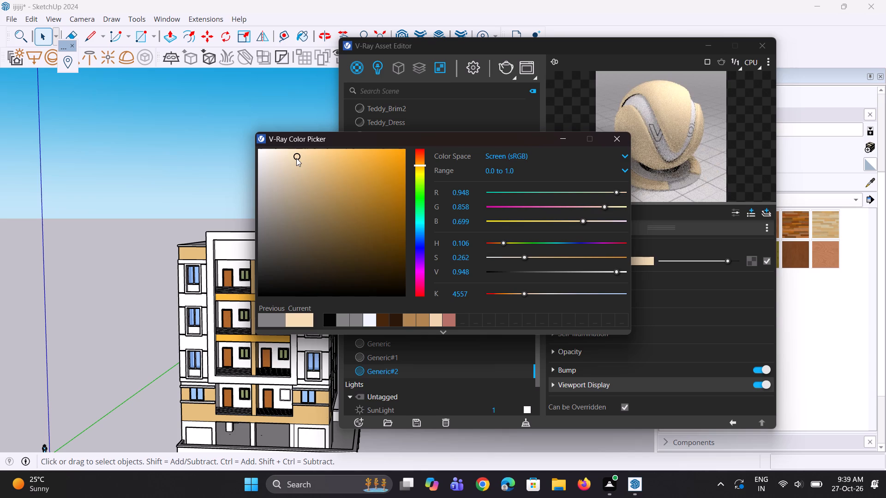
{"action": "left_click", "coordinate": [295, 159]}
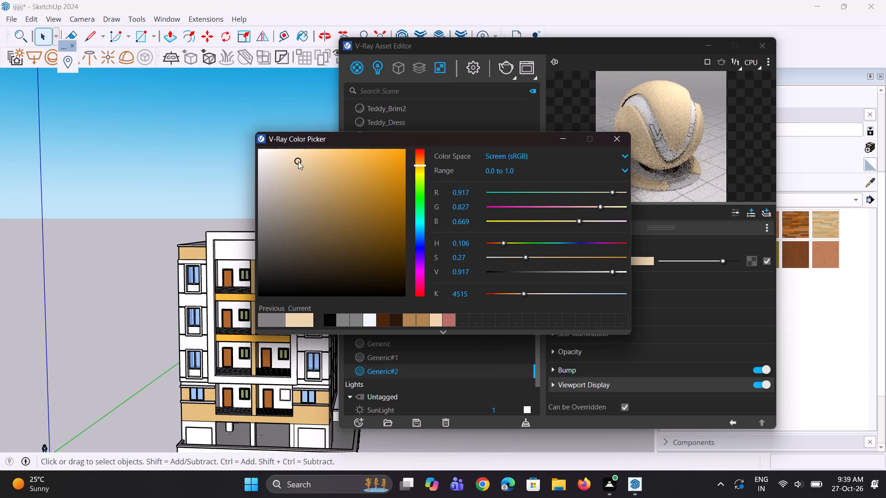
{"action": "key", "text": "space"}
{"action": "key", "text": "space"}
{"action": "left_click", "coordinate": [564, 132]}
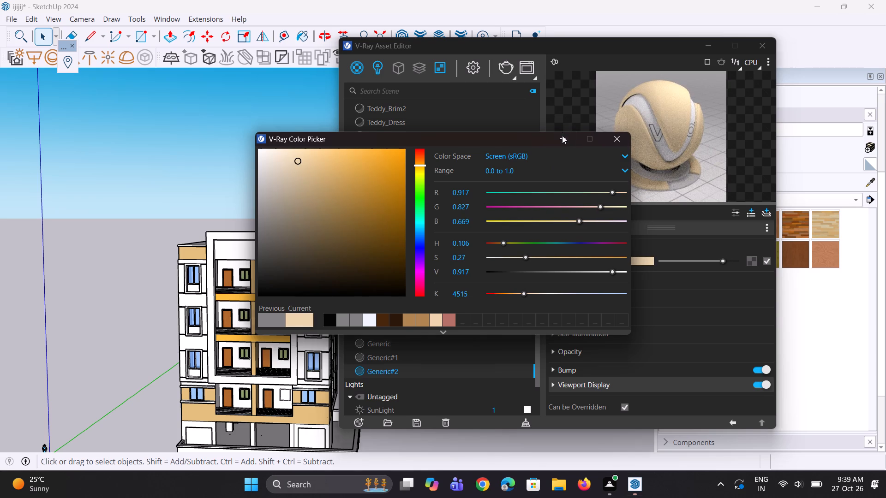
Give the beige material a dark grey reflection colour and a reflection glossiness of 0.95.
{"action": "left_click", "coordinate": [598, 279]}
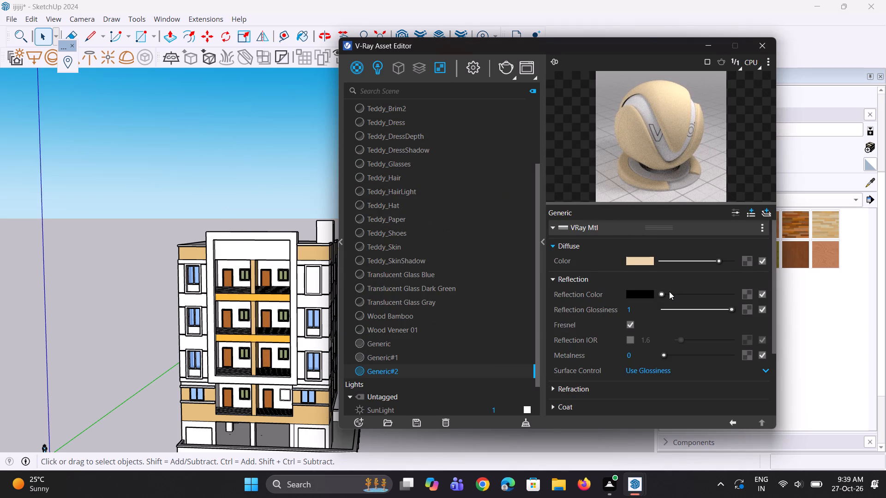
{"action": "left_click", "coordinate": [669, 291]}
{"action": "left_click_drag", "start_coordinate": [633, 305], "coordinate": [618, 310]}
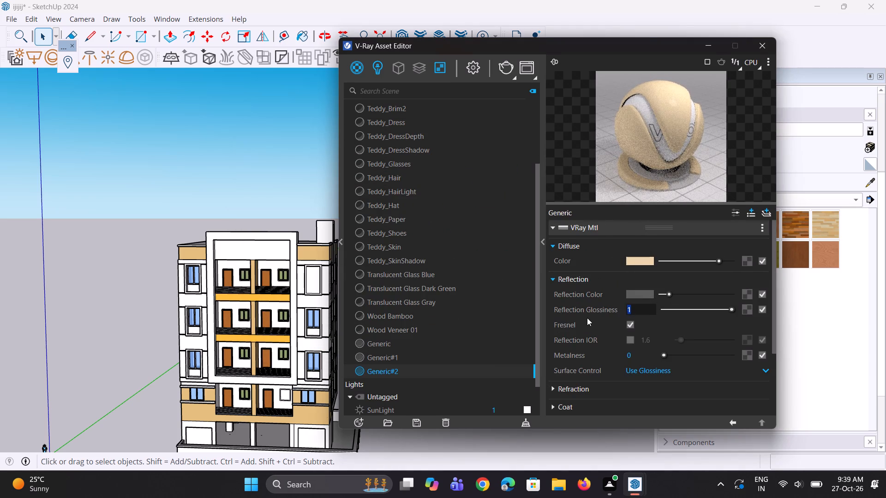
{"action": "key", "text": "0"}
{"action": "key", "text": "period"}
{"action": "key", "text": "9"}
{"action": "key", "text": "5"}
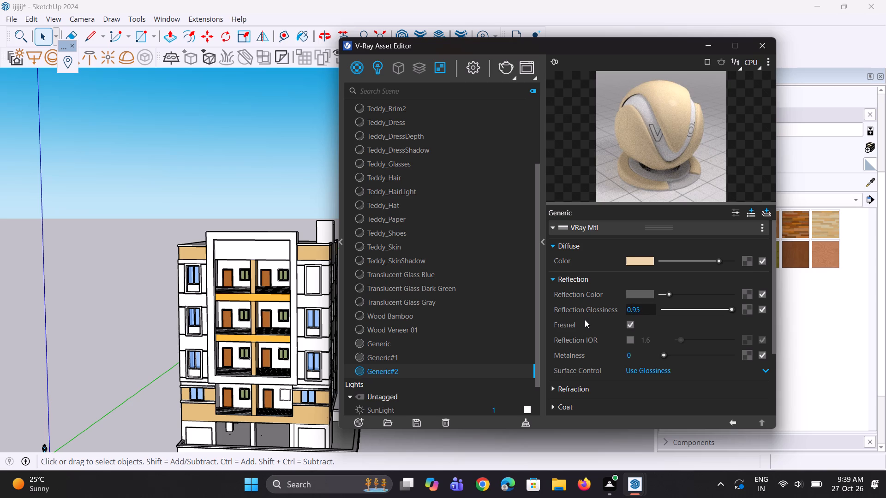
{"action": "key", "text": "Return"}
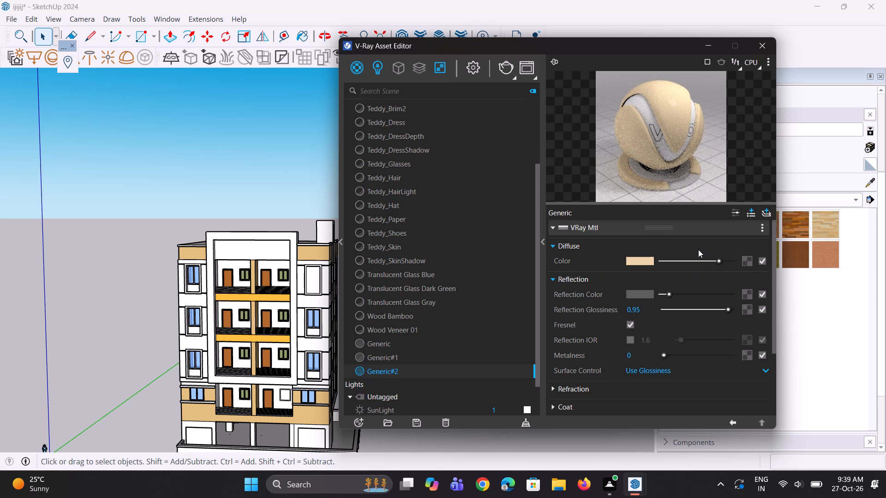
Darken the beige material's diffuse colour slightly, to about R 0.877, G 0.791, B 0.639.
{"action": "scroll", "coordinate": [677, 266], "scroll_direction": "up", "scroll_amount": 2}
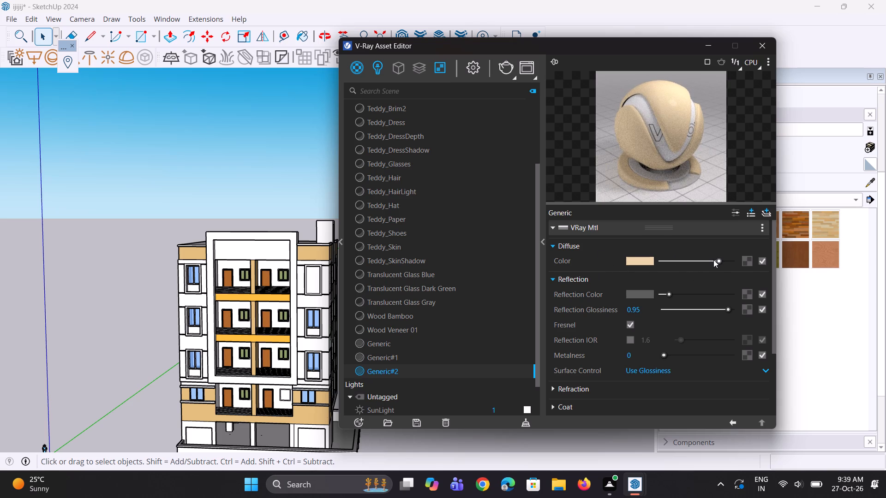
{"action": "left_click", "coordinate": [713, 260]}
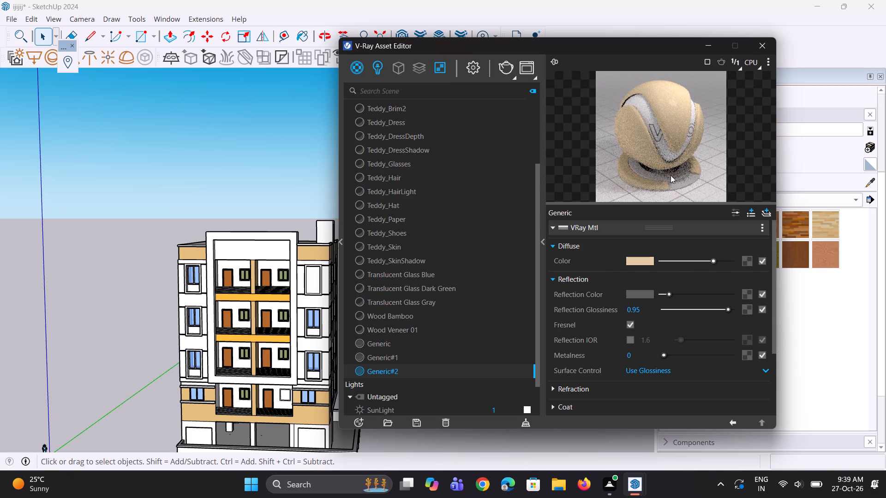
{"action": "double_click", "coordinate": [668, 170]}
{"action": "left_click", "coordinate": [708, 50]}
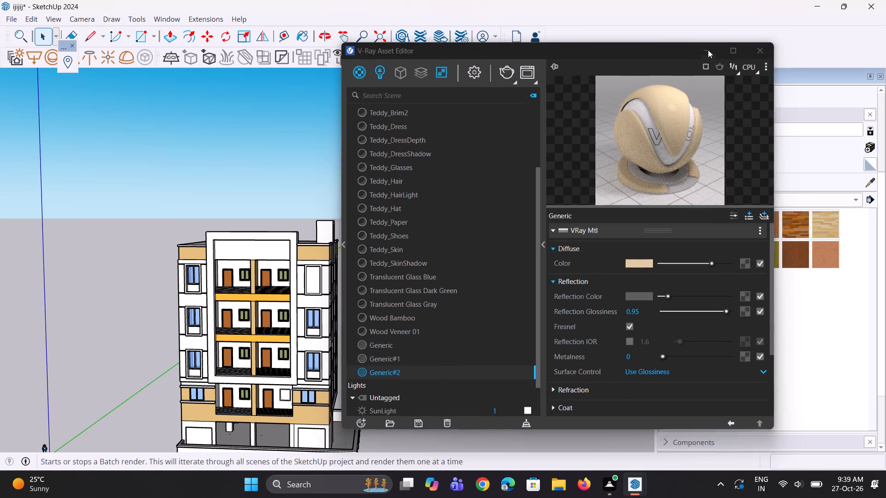
Paint the wall panel above the top balcony row, inside the white front frame, with the new beige material.
{"action": "left_click", "coordinate": [685, 140]}
{"action": "scroll", "coordinate": [253, 270], "scroll_direction": "up", "scroll_amount": 7}
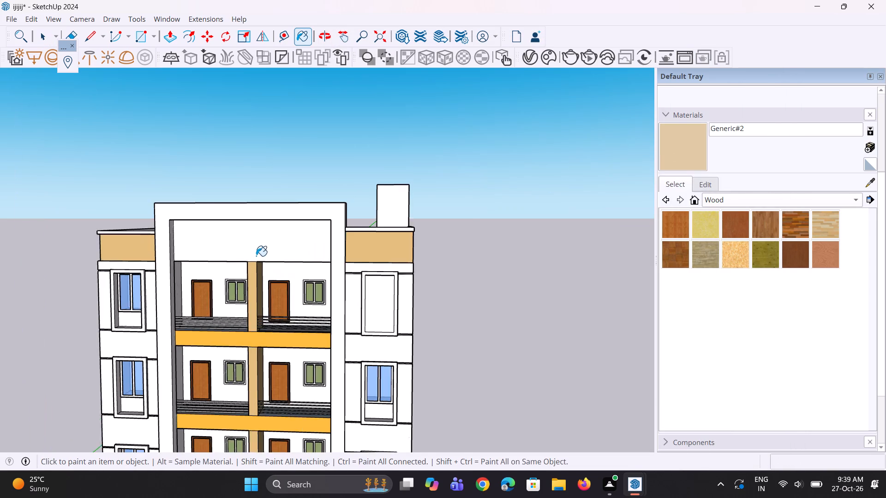
{"action": "scroll", "coordinate": [267, 248], "scroll_direction": "up", "scroll_amount": 8}
{"action": "left_click", "coordinate": [273, 245]}
{"action": "scroll", "coordinate": [275, 242], "scroll_direction": "down", "scroll_amount": 5}
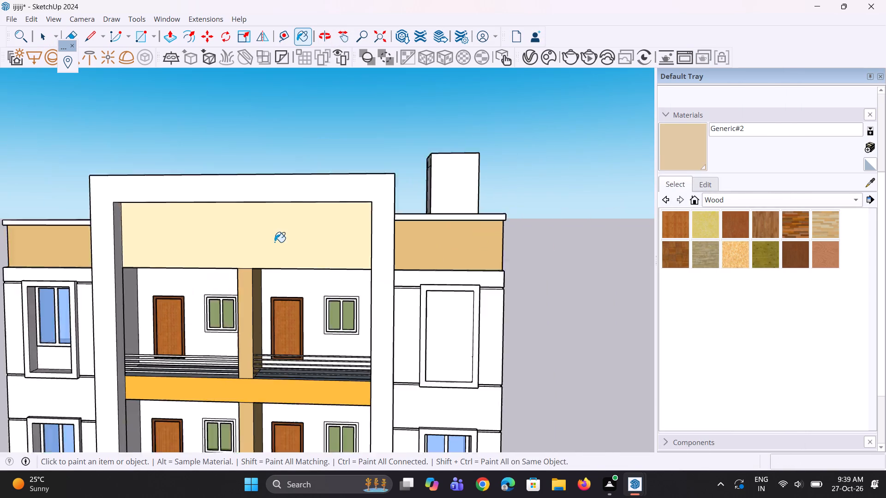
{"action": "scroll", "coordinate": [275, 241], "scroll_direction": "down", "scroll_amount": 4}
Paint the front wall faces around the top-storey opening of the right-hand wing beige, including the strip above and band below.
{"action": "middle_click_drag", "start_coordinate": [345, 344], "coordinate": [317, 339]}
{"action": "scroll", "coordinate": [366, 357], "scroll_direction": "up", "scroll_amount": 6}
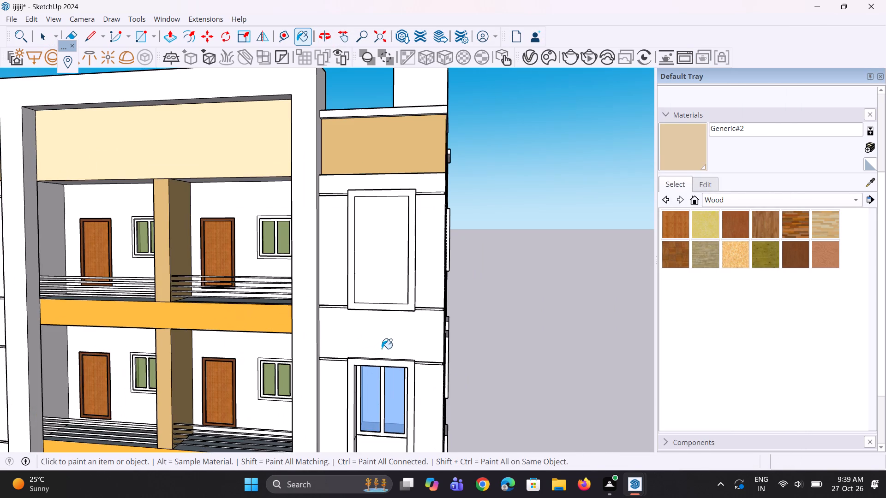
{"action": "left_click", "coordinate": [383, 347]}
{"action": "scroll", "coordinate": [414, 301], "scroll_direction": "up", "scroll_amount": 2}
{"action": "left_click", "coordinate": [430, 285]}
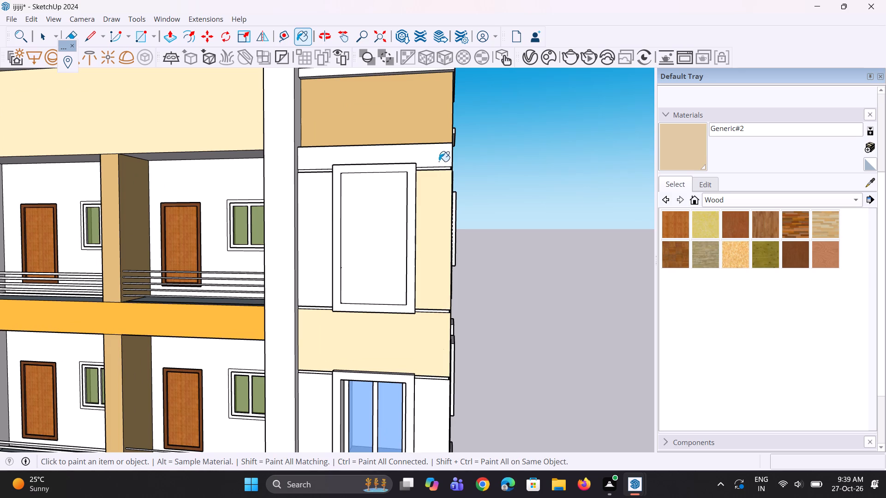
{"action": "left_click", "coordinate": [439, 161]}
{"action": "left_click", "coordinate": [318, 219]}
Continue the beige onto the adjoining side faces of the right-hand wing's top storey, including its upper strip and lower band.
{"action": "scroll", "coordinate": [323, 256], "scroll_direction": "down", "scroll_amount": 8}
{"action": "middle_click_drag", "start_coordinate": [370, 282], "coordinate": [265, 289]}
{"action": "scroll", "coordinate": [345, 257], "scroll_direction": "up", "scroll_amount": 3}
{"action": "left_click", "coordinate": [362, 263]}
{"action": "scroll", "coordinate": [359, 233], "scroll_direction": "up", "scroll_amount": 4}
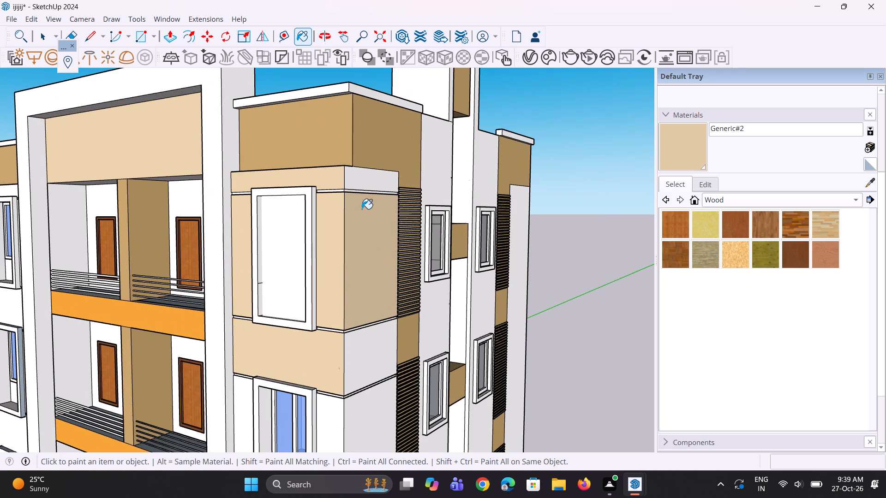
{"action": "left_click", "coordinate": [368, 187]}
{"action": "left_click", "coordinate": [355, 355]}
{"action": "scroll", "coordinate": [348, 370], "scroll_direction": "down", "scroll_amount": 5}
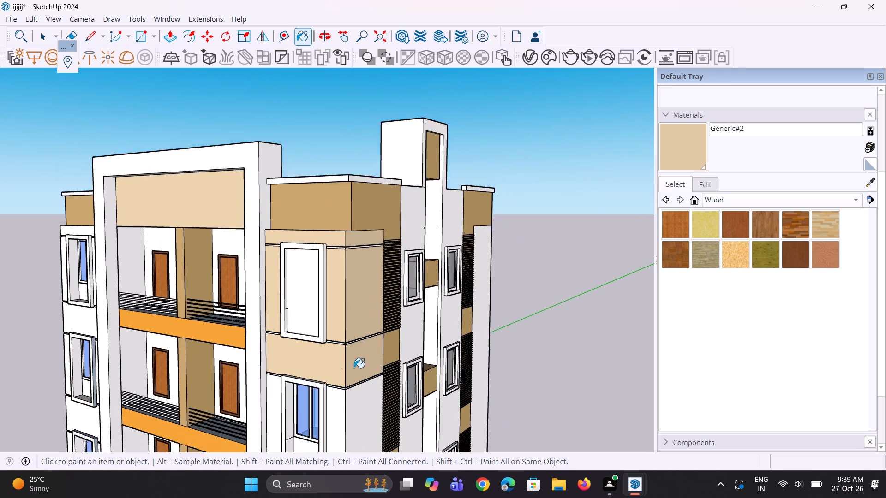
Adjust the beige material's diffuse colour to about R 0.843, G 0.771, B 0.645, then raise its brightness.
{"action": "left_click", "coordinate": [532, 57]}
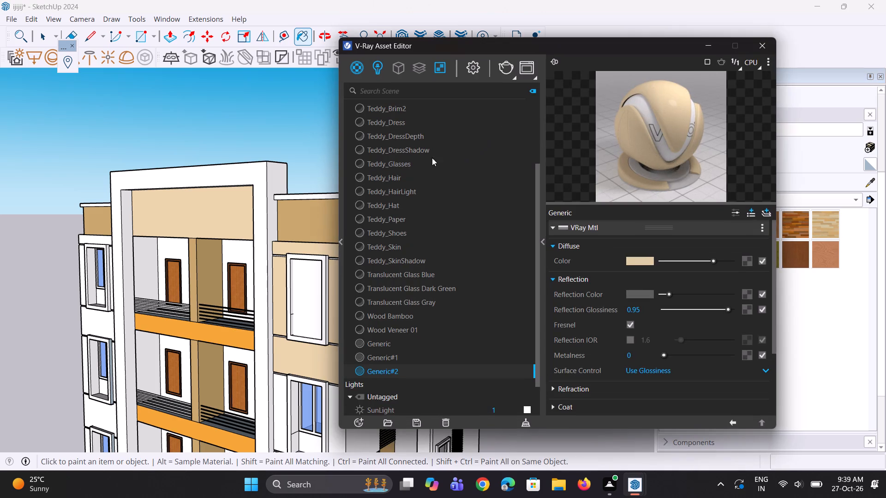
{"action": "left_click", "coordinate": [635, 261]}
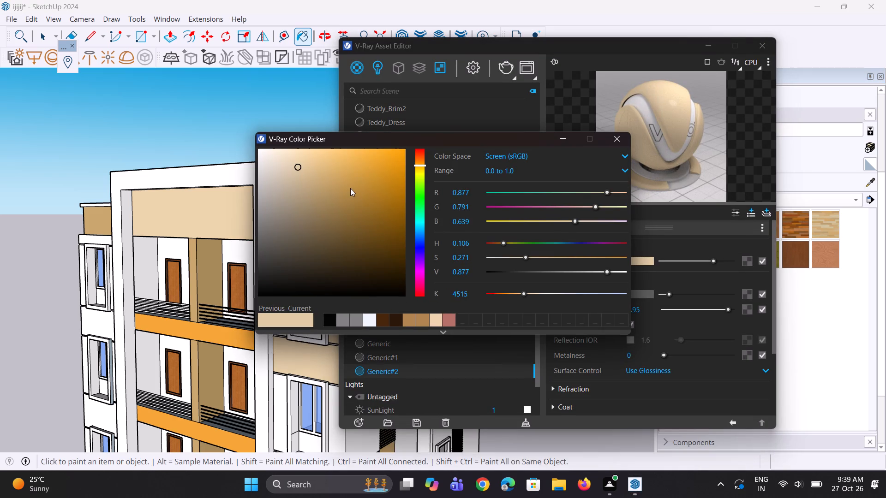
{"action": "left_click_drag", "start_coordinate": [320, 178], "coordinate": [301, 189]}
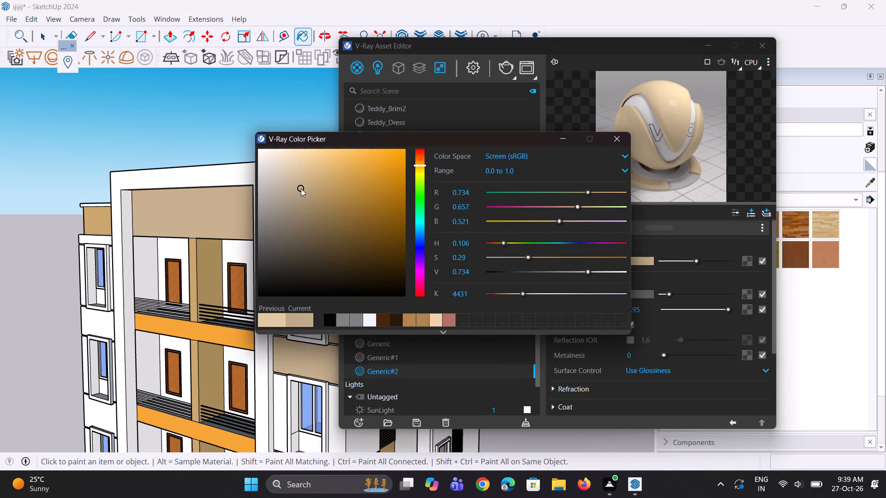
{"action": "left_click_drag", "start_coordinate": [301, 189], "coordinate": [299, 189]}
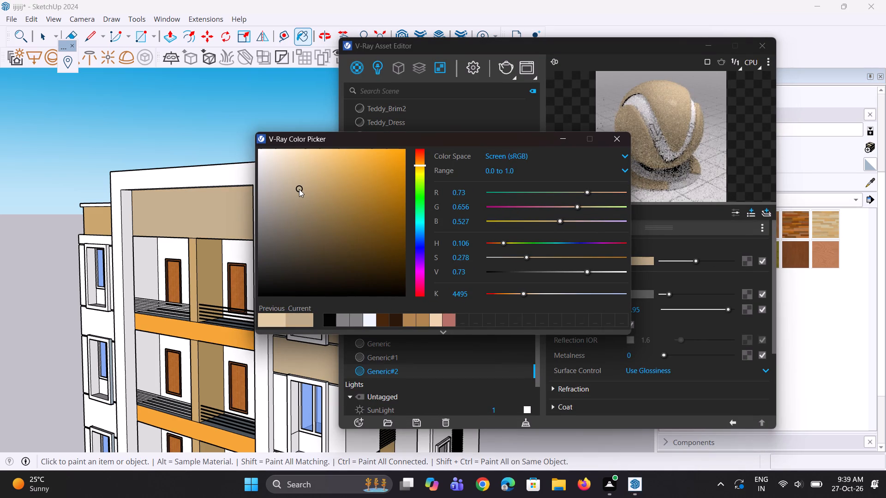
{"action": "left_click_drag", "start_coordinate": [299, 189], "coordinate": [296, 176]}
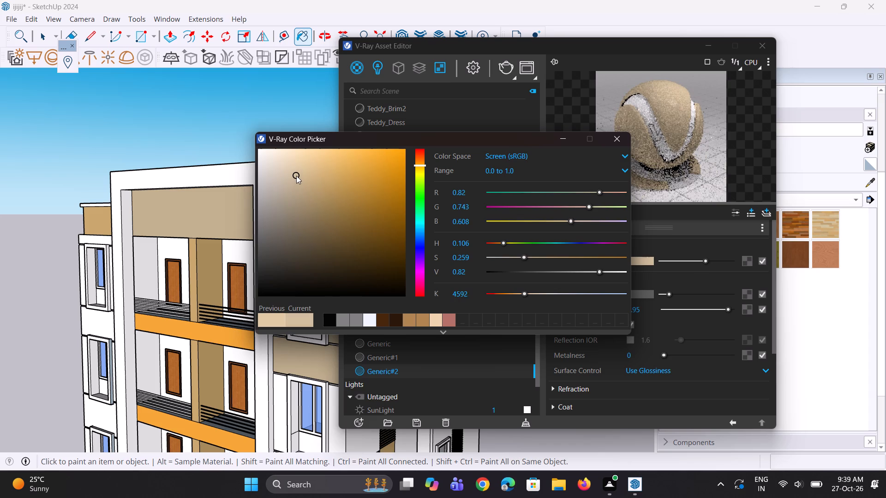
{"action": "left_click_drag", "start_coordinate": [296, 176], "coordinate": [294, 175]}
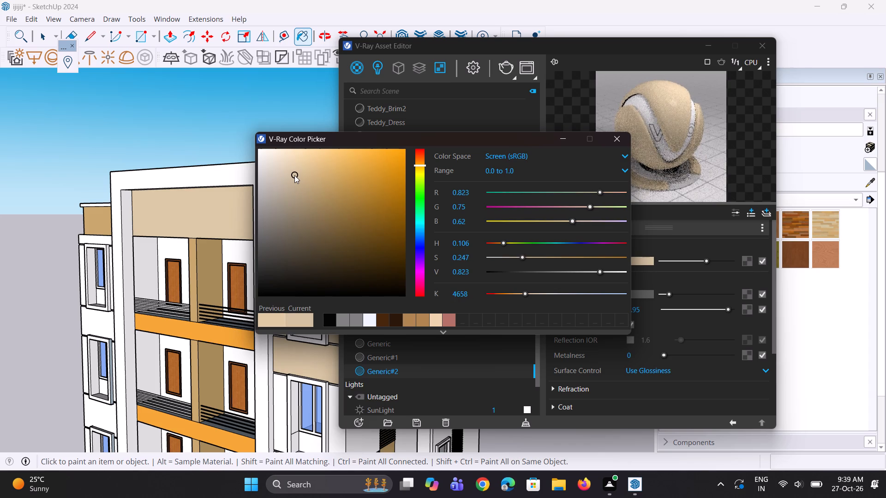
{"action": "left_click_drag", "start_coordinate": [294, 175], "coordinate": [293, 172]}
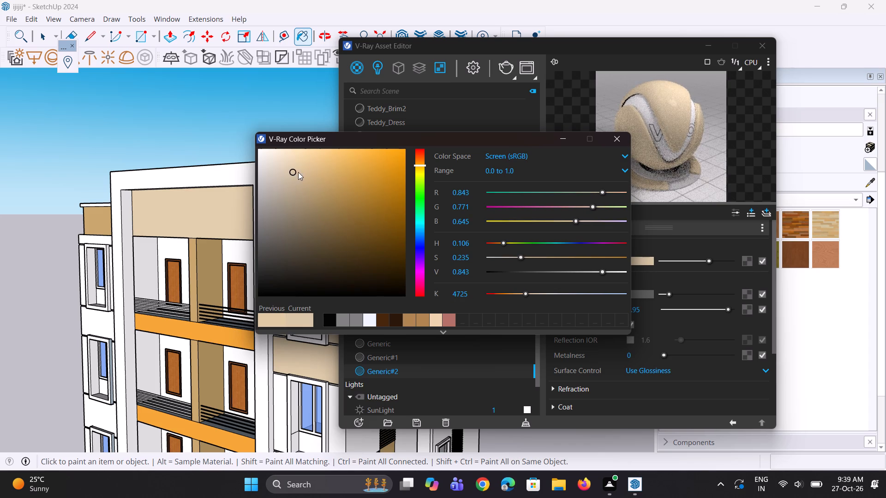
{"action": "left_click", "coordinate": [554, 139]}
{"action": "left_click_drag", "start_coordinate": [706, 259], "coordinate": [719, 260]}
{"action": "key", "text": "space"}
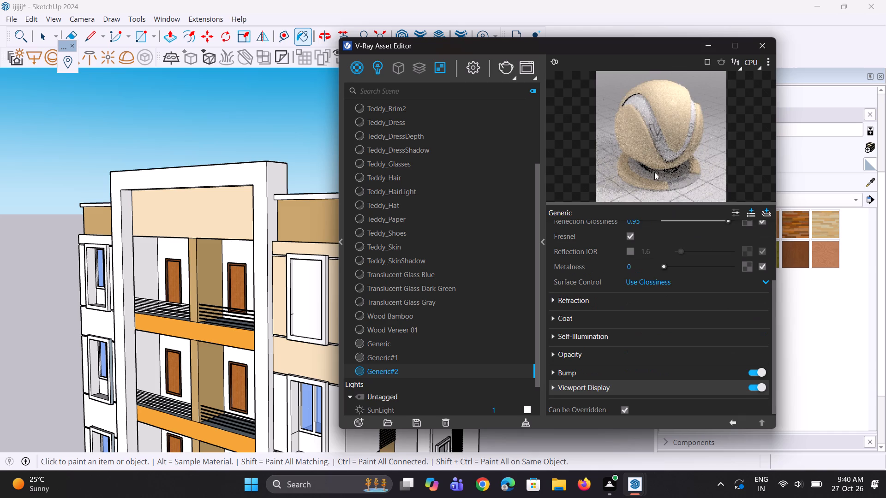
{"action": "key", "text": "space"}
{"action": "key", "text": "space"}
{"action": "triple_click", "coordinate": [659, 151]}
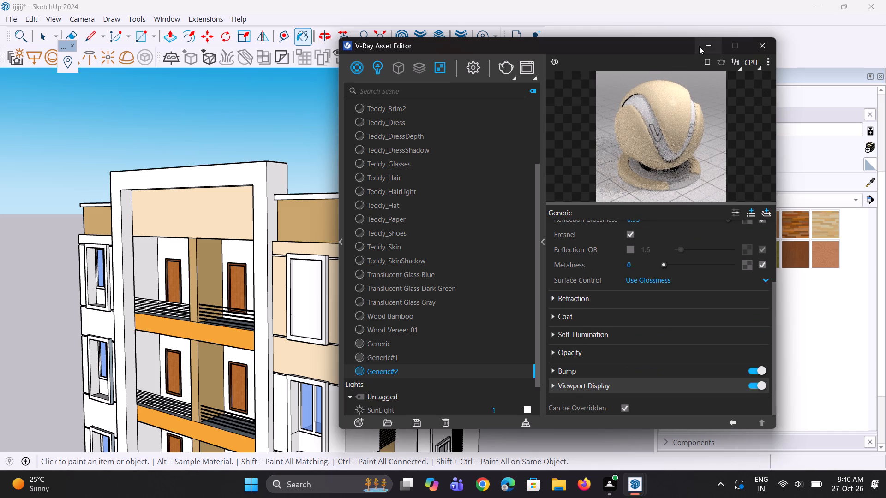
{"action": "left_click", "coordinate": [713, 38]}
Paint the front and side walls around the right-hand wing's second window from the top beige, including the band below it.
{"action": "scroll", "coordinate": [386, 199], "scroll_direction": "down", "scroll_amount": 8}
{"action": "scroll", "coordinate": [337, 303], "scroll_direction": "up", "scroll_amount": 8}
{"action": "left_click", "coordinate": [376, 301]}
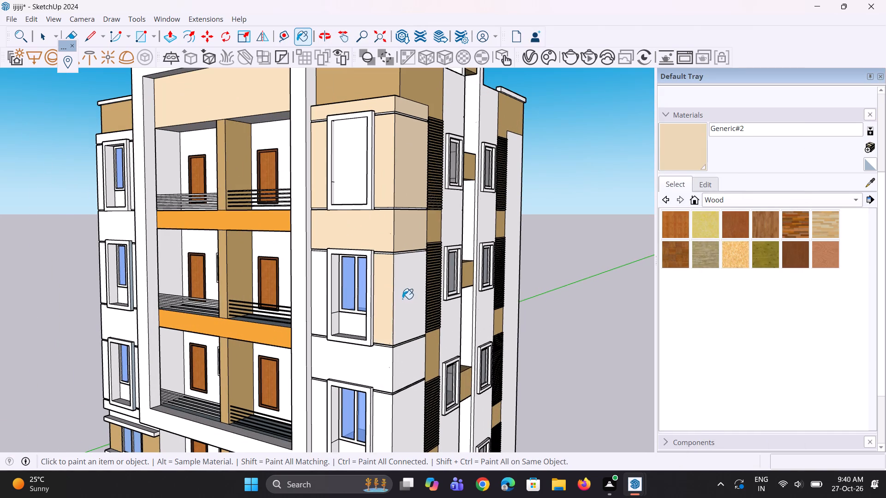
{"action": "left_click", "coordinate": [404, 299]}
{"action": "scroll", "coordinate": [373, 287], "scroll_direction": "down", "scroll_amount": 3}
{"action": "scroll", "coordinate": [358, 315], "scroll_direction": "up", "scroll_amount": 7}
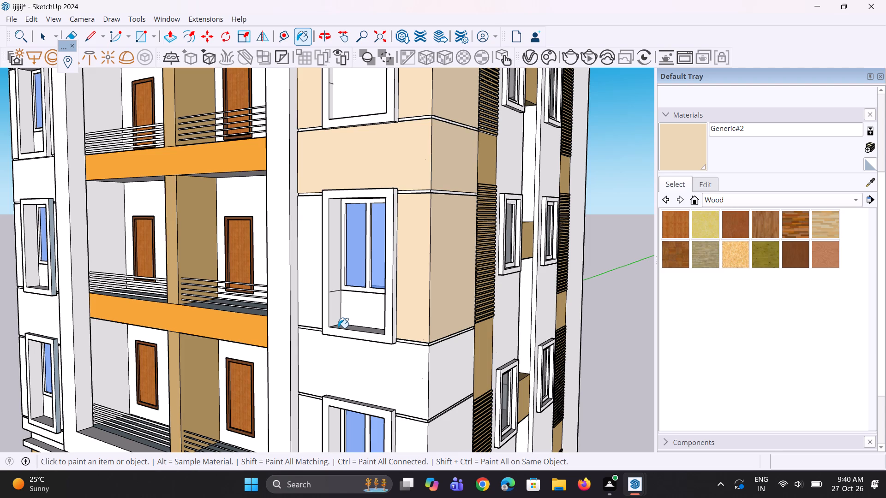
{"action": "left_click", "coordinate": [304, 308]}
{"action": "left_click", "coordinate": [315, 356]}
{"action": "left_click", "coordinate": [446, 381]}
{"action": "scroll", "coordinate": [419, 294], "scroll_direction": "down", "scroll_amount": 5}
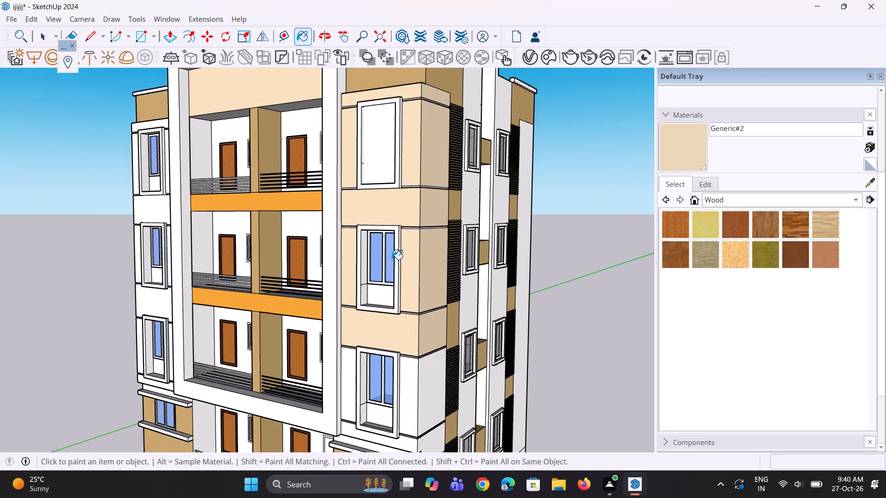
Paint the front and side walls around the right-hand wing's third window from the top beige, including the band below it.
{"action": "scroll", "coordinate": [392, 260], "scroll_direction": "down", "scroll_amount": 5}
{"action": "scroll", "coordinate": [389, 324], "scroll_direction": "up", "scroll_amount": 4}
{"action": "scroll", "coordinate": [411, 364], "scroll_direction": "up", "scroll_amount": 4}
{"action": "left_click", "coordinate": [412, 366]}
{"action": "left_click", "coordinate": [442, 367]}
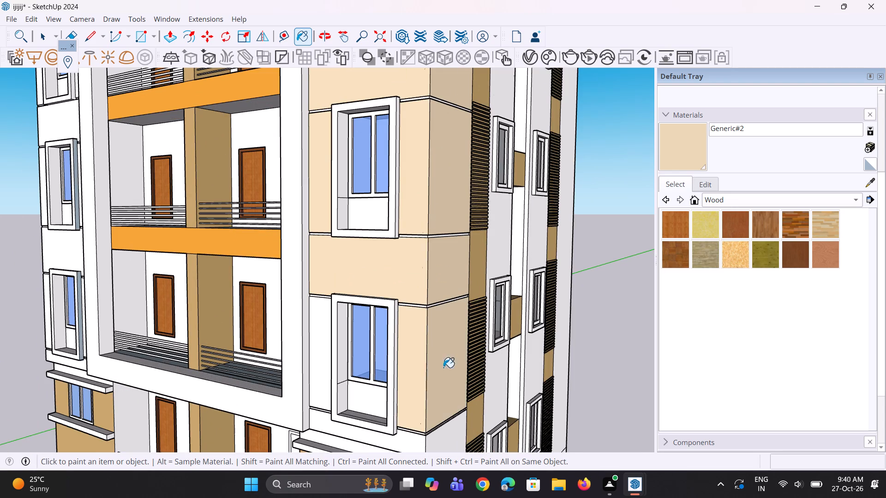
{"action": "left_click", "coordinate": [303, 376]}
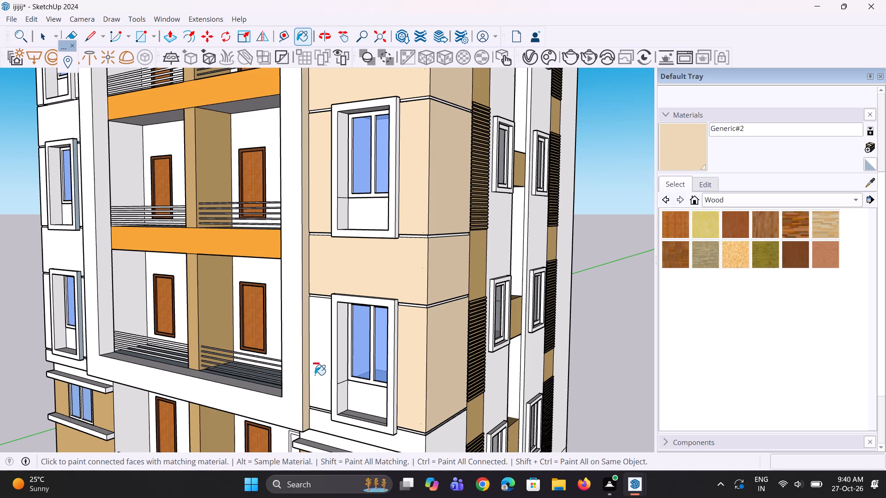
{"action": "key", "text": "ctrl+z"}
{"action": "left_click", "coordinate": [322, 373]}
{"action": "scroll", "coordinate": [322, 321], "scroll_direction": "down", "scroll_amount": 4}
{"action": "scroll", "coordinate": [421, 490], "scroll_direction": "up", "scroll_amount": 7}
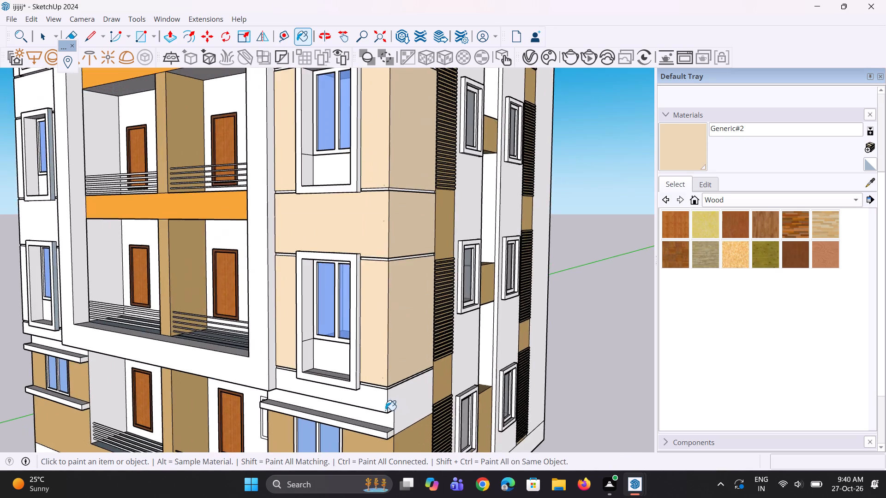
{"action": "scroll", "coordinate": [385, 410], "scroll_direction": "up", "scroll_amount": 3}
{"action": "left_click", "coordinate": [375, 404]}
{"action": "left_click", "coordinate": [415, 409]}
Paint the left-hand wing's front wall around its third window from the top beige, including the bands below and above it.
{"action": "scroll", "coordinate": [344, 366], "scroll_direction": "down", "scroll_amount": 5}
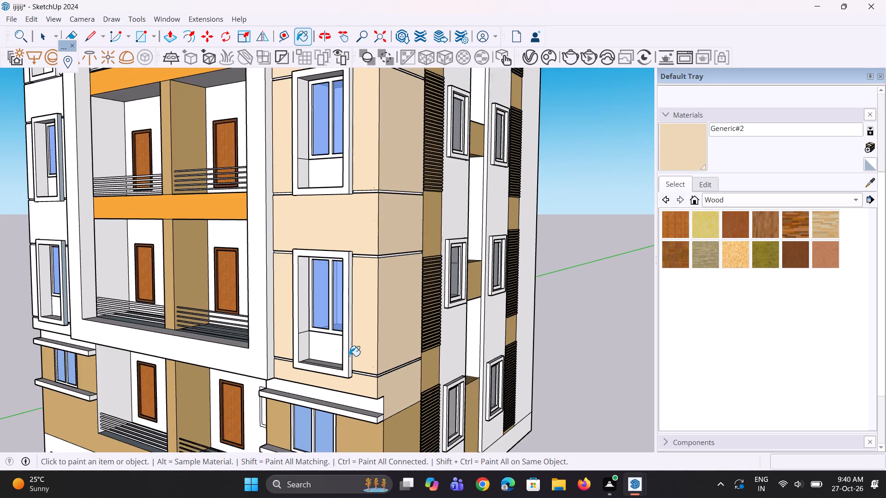
{"action": "scroll", "coordinate": [349, 356], "scroll_direction": "down", "scroll_amount": 3}
{"action": "middle_click_drag", "start_coordinate": [352, 370], "coordinate": [361, 332]}
{"action": "scroll", "coordinate": [362, 372], "scroll_direction": "up", "scroll_amount": 4}
{"action": "middle_click_drag", "start_coordinate": [365, 381], "coordinate": [329, 382]}
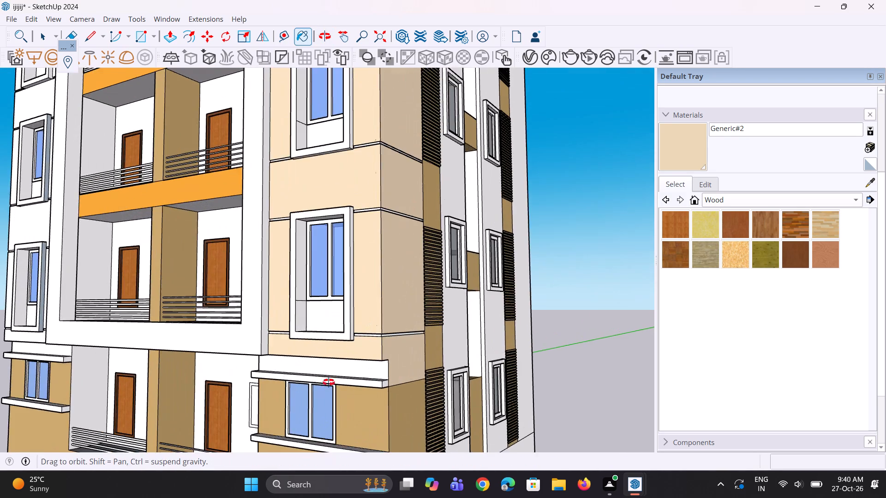
{"action": "middle_click_drag", "start_coordinate": [329, 382], "coordinate": [385, 346]}
{"action": "scroll", "coordinate": [379, 348], "scroll_direction": "down", "scroll_amount": 6}
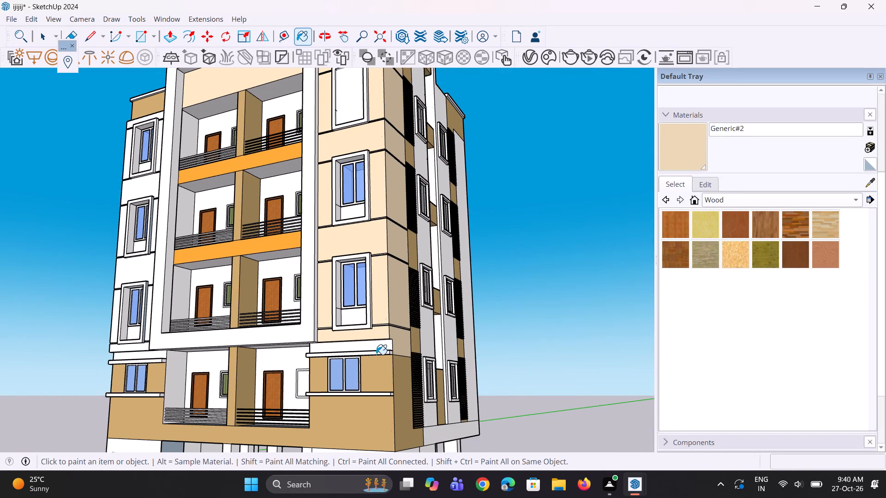
{"action": "scroll", "coordinate": [330, 341], "scroll_direction": "down", "scroll_amount": 4}
{"action": "scroll", "coordinate": [191, 353], "scroll_direction": "up", "scroll_amount": 2}
{"action": "scroll", "coordinate": [145, 350], "scroll_direction": "up", "scroll_amount": 8}
{"action": "middle_click_drag", "start_coordinate": [193, 358], "coordinate": [269, 361]}
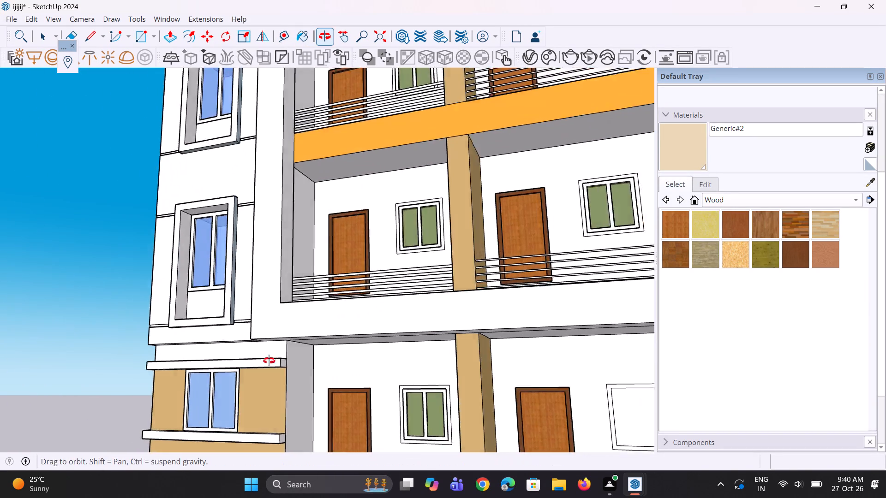
{"action": "middle_click_drag", "start_coordinate": [269, 361], "coordinate": [363, 352]}
{"action": "scroll", "coordinate": [174, 343], "scroll_direction": "up", "scroll_amount": 2}
{"action": "left_click", "coordinate": [154, 324]}
{"action": "left_click", "coordinate": [126, 273]}
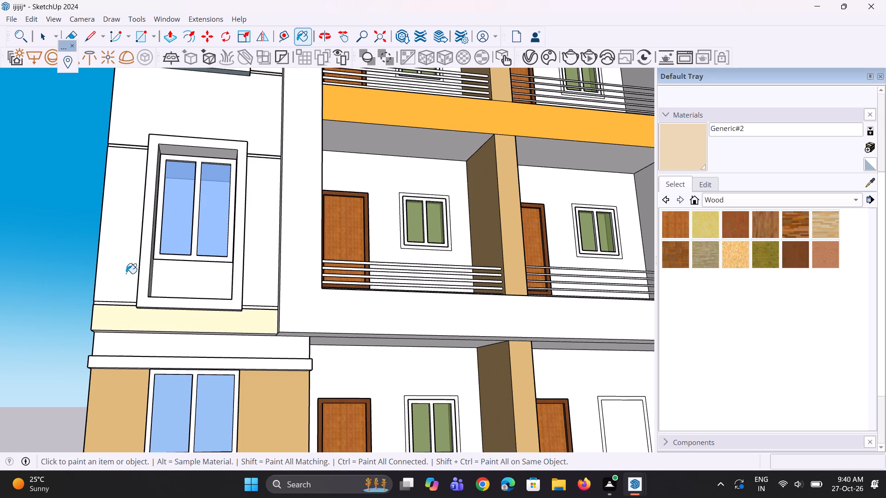
{"action": "left_click", "coordinate": [270, 249]}
{"action": "left_click", "coordinate": [241, 121]}
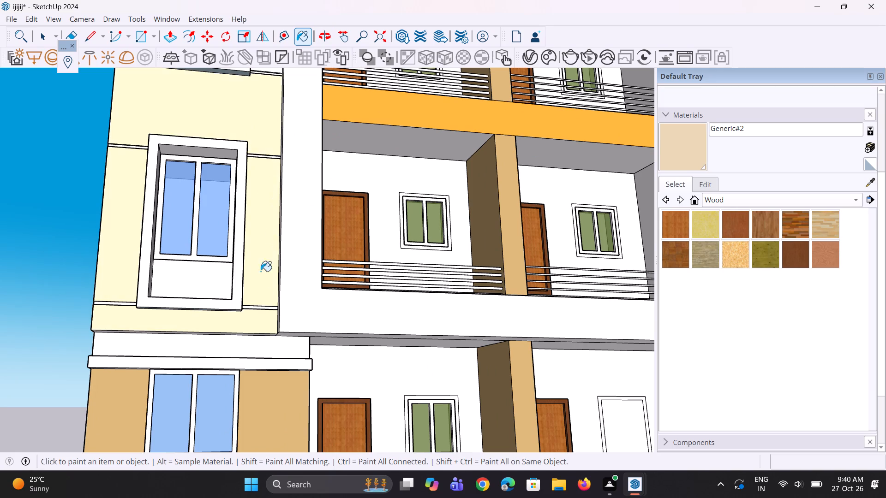
Paint the left-hand wing's front wall around its second window from the top beige, including the band above it.
{"action": "scroll", "coordinate": [250, 312], "scroll_direction": "down", "scroll_amount": 15}
{"action": "scroll", "coordinate": [246, 252], "scroll_direction": "up", "scroll_amount": 2}
{"action": "middle_click_drag", "start_coordinate": [236, 247], "coordinate": [180, 307]}
{"action": "scroll", "coordinate": [175, 279], "scroll_direction": "down", "scroll_amount": 1}
{"action": "scroll", "coordinate": [201, 226], "scroll_direction": "up", "scroll_amount": 3}
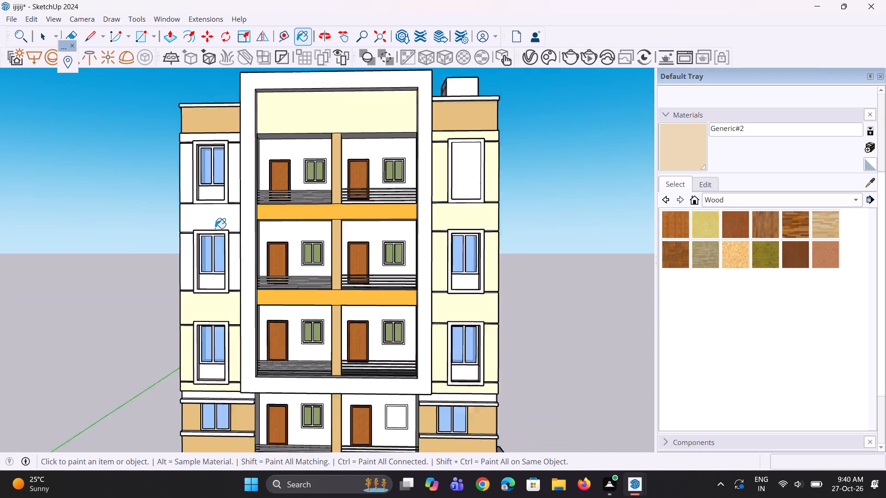
{"action": "scroll", "coordinate": [215, 228], "scroll_direction": "up", "scroll_amount": 6}
{"action": "scroll", "coordinate": [250, 262], "scroll_direction": "up", "scroll_amount": 3}
{"action": "left_click_drag", "start_coordinate": [223, 272], "coordinate": [217, 275]}
{"action": "left_click", "coordinate": [84, 294]}
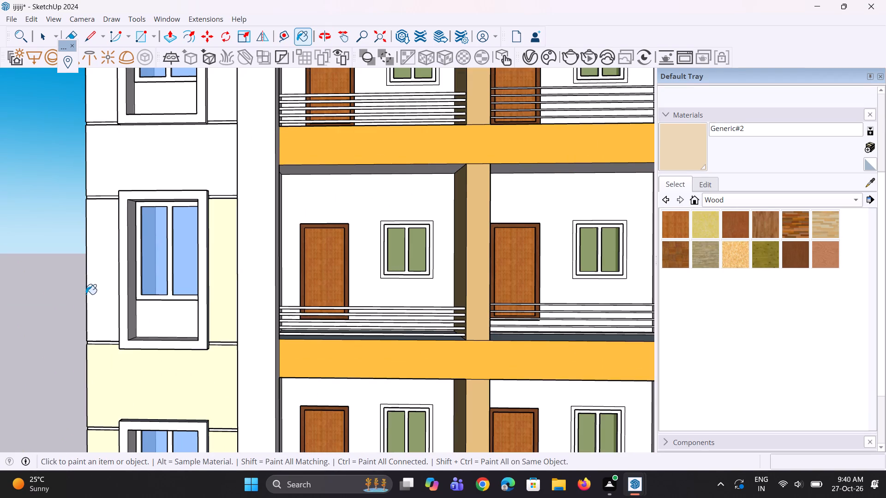
{"action": "left_click_drag", "start_coordinate": [103, 290], "coordinate": [108, 284]}
{"action": "left_click", "coordinate": [140, 180]}
Paint the left-hand wing's top-storey front wall on both sides of the window beige, along with the strip above it.
{"action": "middle_click_drag", "start_coordinate": [176, 295], "coordinate": [278, 278]}
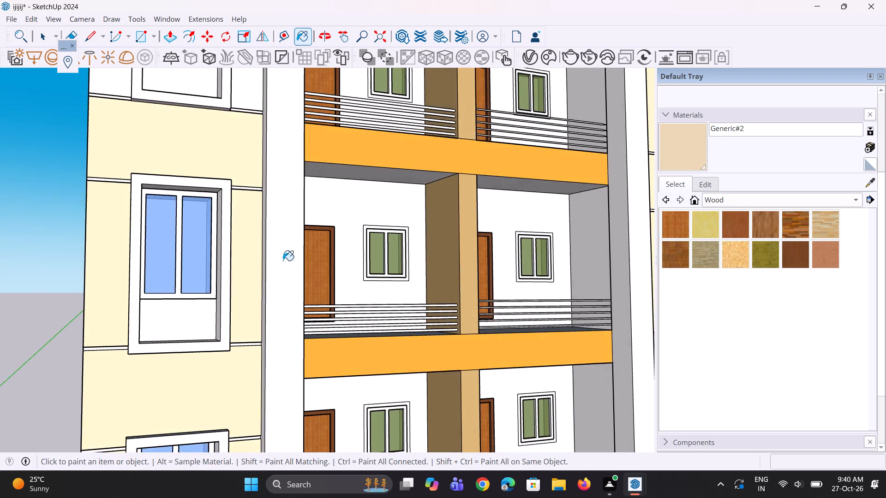
{"action": "scroll", "coordinate": [282, 257], "scroll_direction": "down", "scroll_amount": 10}
{"action": "middle_click_drag", "start_coordinate": [129, 257], "coordinate": [204, 259]}
{"action": "scroll", "coordinate": [252, 183], "scroll_direction": "up", "scroll_amount": 6}
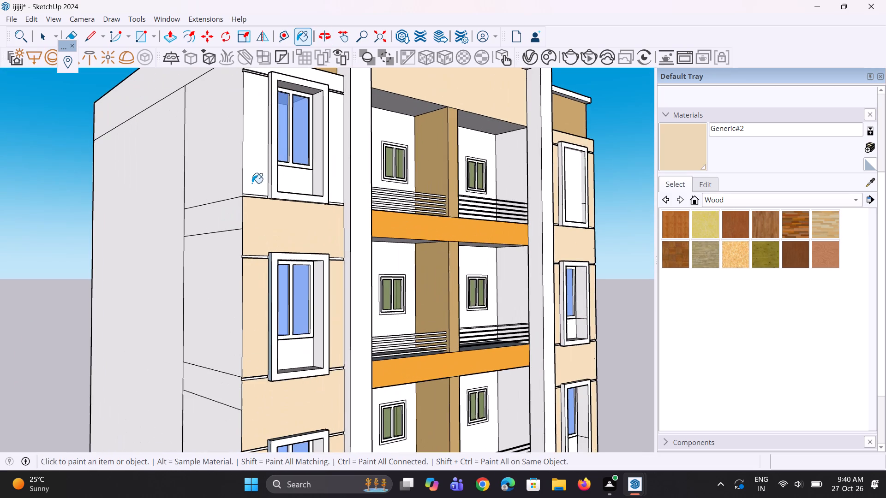
{"action": "left_click", "coordinate": [255, 181]}
{"action": "left_click", "coordinate": [337, 176]}
{"action": "scroll", "coordinate": [315, 222], "scroll_direction": "down", "scroll_amount": 4}
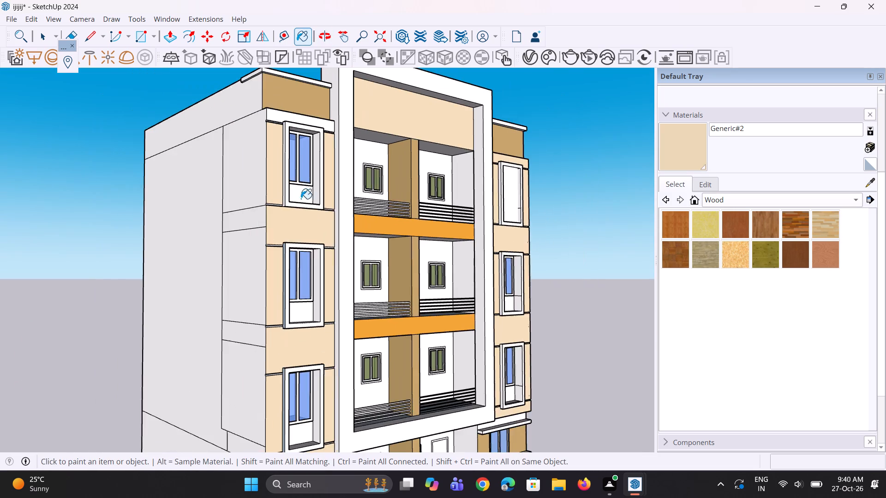
{"action": "scroll", "coordinate": [287, 90], "scroll_direction": "up", "scroll_amount": 6}
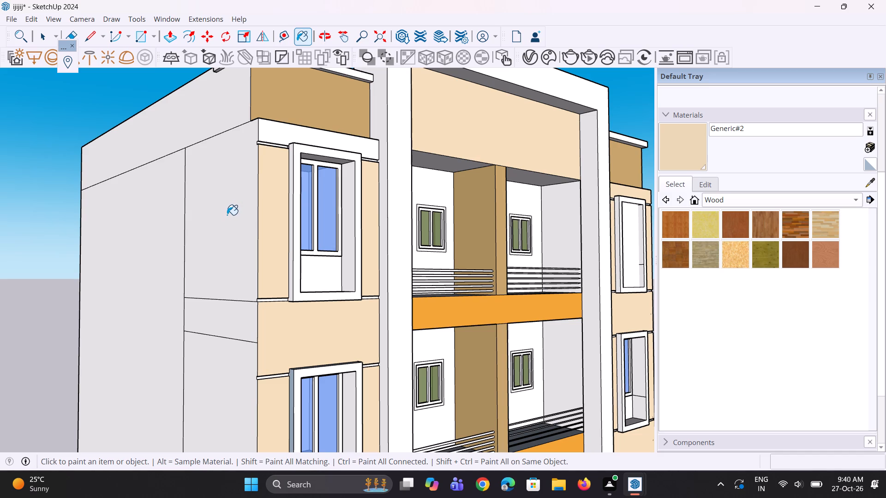
{"action": "scroll", "coordinate": [256, 209], "scroll_direction": "down", "scroll_amount": 2}
{"action": "scroll", "coordinate": [256, 153], "scroll_direction": "up", "scroll_amount": 2}
{"action": "left_click", "coordinate": [276, 154]}
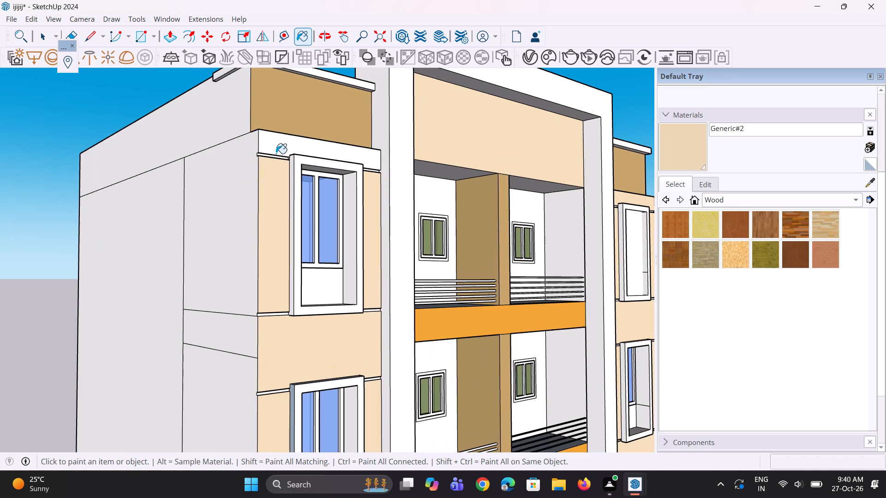
Paint the two tall window walls flanking the recess on the building's louvred side beige.
{"action": "scroll", "coordinate": [159, 267], "scroll_direction": "down", "scroll_amount": 9}
{"action": "scroll", "coordinate": [251, 166], "scroll_direction": "up", "scroll_amount": 3}
{"action": "scroll", "coordinate": [318, 208], "scroll_direction": "up", "scroll_amount": 2}
{"action": "scroll", "coordinate": [283, 284], "scroll_direction": "down", "scroll_amount": 6}
{"action": "scroll", "coordinate": [246, 293], "scroll_direction": "down", "scroll_amount": 4}
{"action": "middle_click_drag", "start_coordinate": [316, 302], "coordinate": [151, 324]}
{"action": "middle_click_drag", "start_coordinate": [420, 310], "coordinate": [275, 217]}
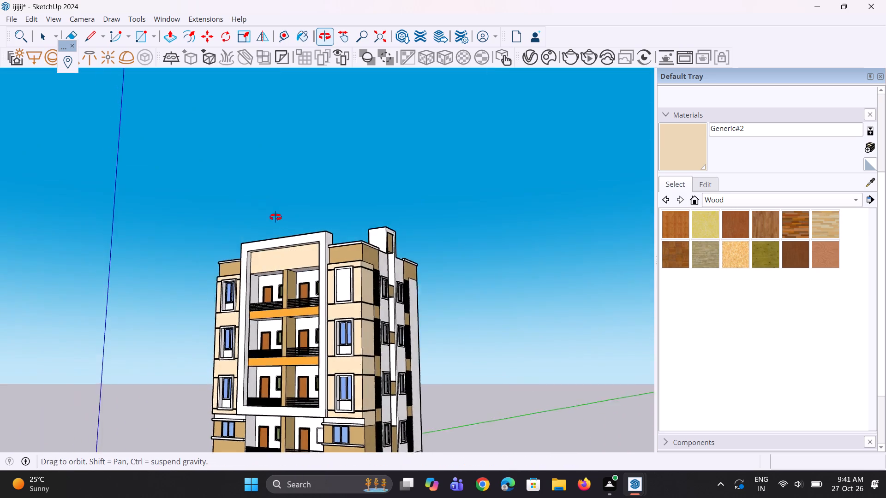
{"action": "middle_click_drag", "start_coordinate": [275, 217], "coordinate": [233, 246]}
{"action": "scroll", "coordinate": [359, 250], "scroll_direction": "up", "scroll_amount": 8}
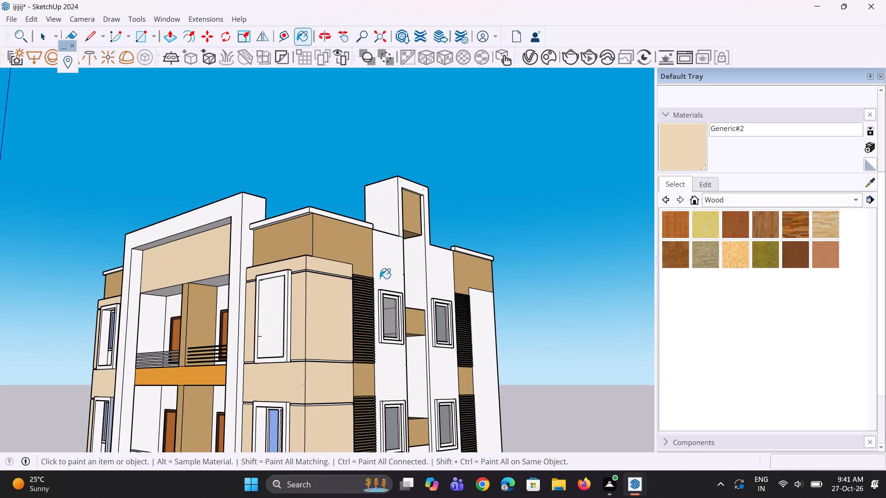
{"action": "left_click", "coordinate": [380, 279]}
{"action": "scroll", "coordinate": [343, 291], "scroll_direction": "down", "scroll_amount": 5}
{"action": "left_click", "coordinate": [408, 281]}
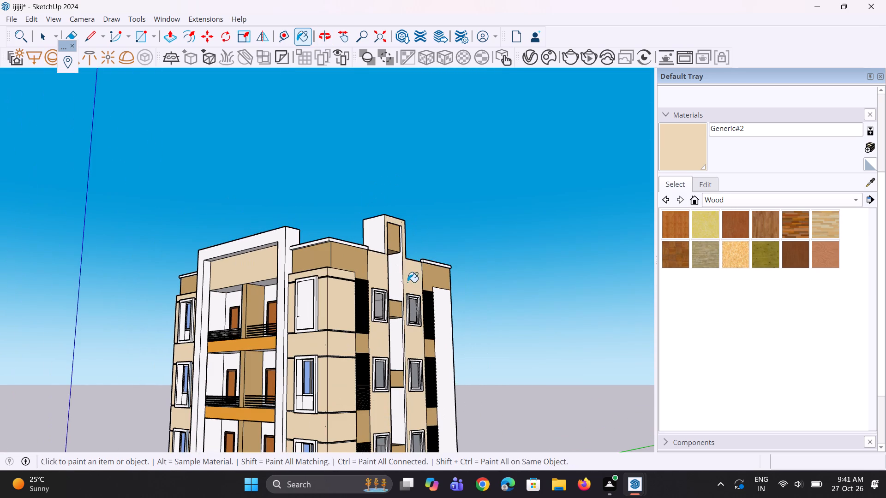
Continue the beige onto the faces inside the recess and the plain wall strip at the far end of that side.
{"action": "left_click", "coordinate": [396, 281]}
{"action": "middle_click_drag", "start_coordinate": [369, 317], "coordinate": [53, 318]}
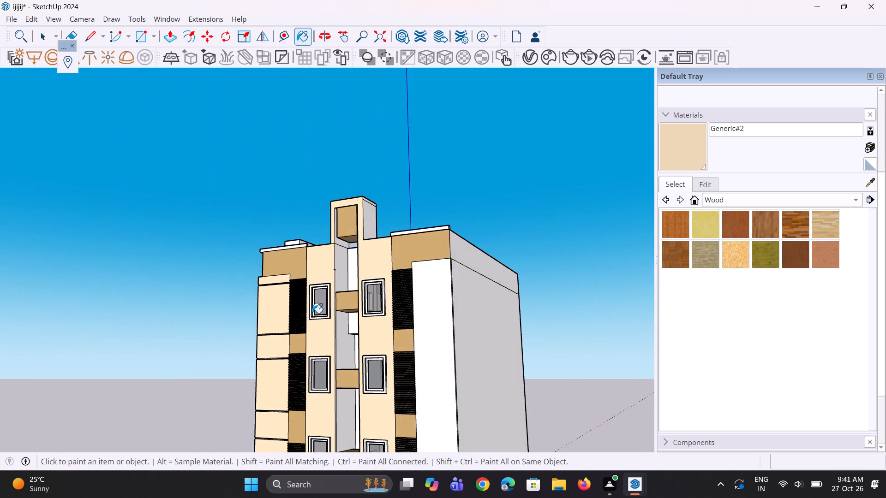
{"action": "middle_click_drag", "start_coordinate": [318, 314], "coordinate": [292, 307]}
{"action": "left_click", "coordinate": [333, 322]}
{"action": "middle_click_drag", "start_coordinate": [325, 338], "coordinate": [470, 329]}
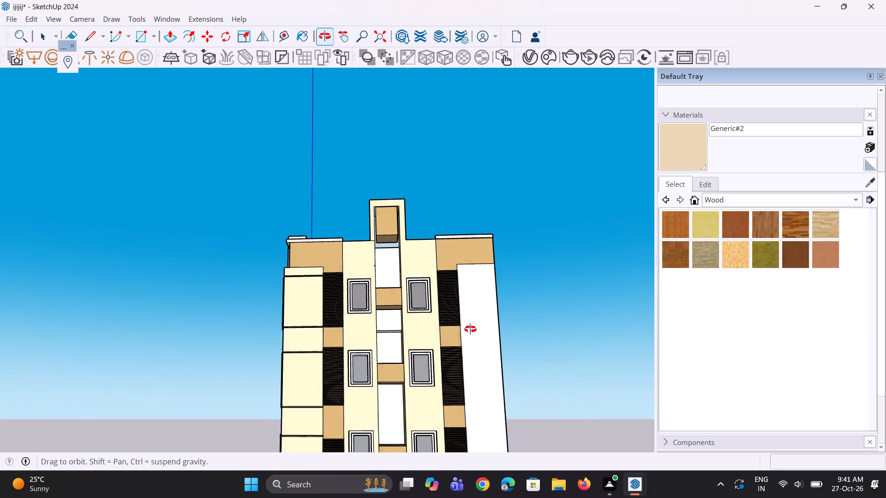
{"action": "middle_click_drag", "start_coordinate": [470, 329], "coordinate": [481, 331]}
{"action": "left_click", "coordinate": [485, 330]}
Erase the edges separating the louvred side's beige walls from the white band along their base so the faces merge.
{"action": "scroll", "coordinate": [452, 342], "scroll_direction": "down", "scroll_amount": 5}
{"action": "middle_click_drag", "start_coordinate": [438, 348], "coordinate": [564, 339]}
{"action": "scroll", "coordinate": [564, 337], "scroll_direction": "down", "scroll_amount": 1}
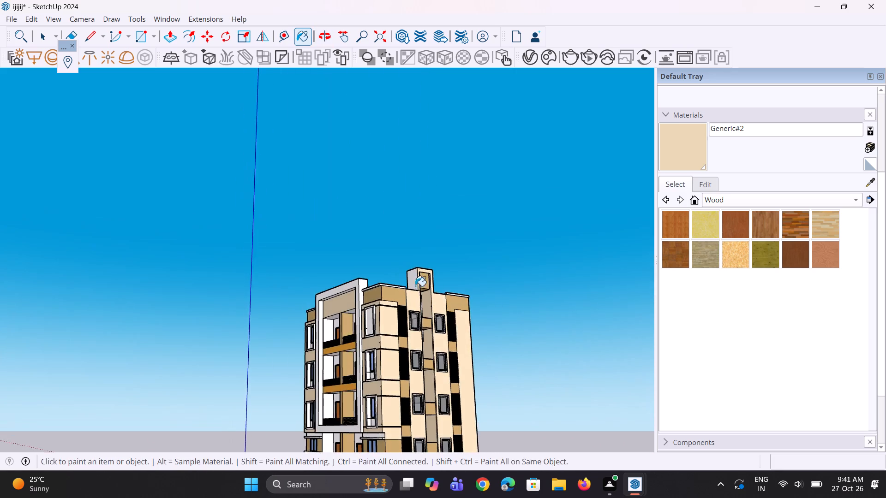
{"action": "scroll", "coordinate": [412, 285], "scroll_direction": "down", "scroll_amount": 5}
{"action": "middle_click_drag", "start_coordinate": [351, 329], "coordinate": [406, 384]}
{"action": "scroll", "coordinate": [407, 384], "scroll_direction": "up", "scroll_amount": 13}
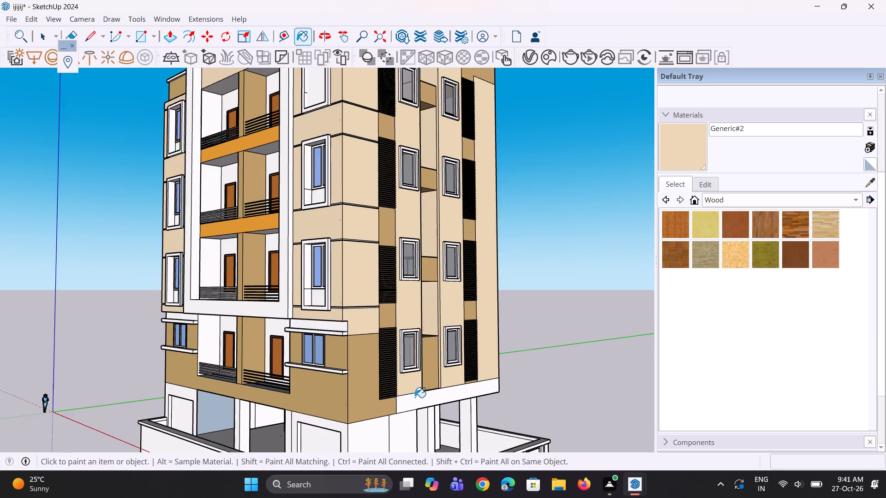
{"action": "scroll", "coordinate": [419, 398], "scroll_direction": "up", "scroll_amount": 6}
{"action": "middle_click_drag", "start_coordinate": [426, 411], "coordinate": [383, 415]}
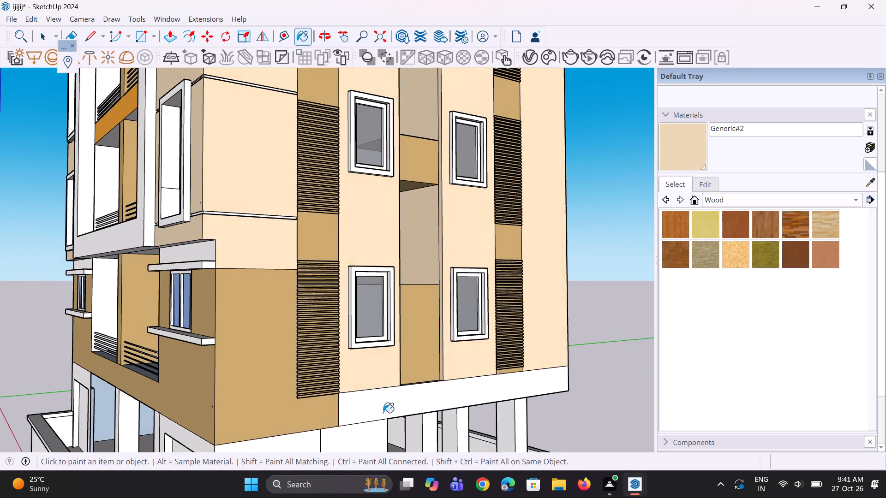
{"action": "scroll", "coordinate": [383, 411], "scroll_direction": "up", "scroll_amount": 6}
{"action": "middle_click_drag", "start_coordinate": [385, 398], "coordinate": [370, 400]}
{"action": "scroll", "coordinate": [361, 401], "scroll_direction": "up", "scroll_amount": 2}
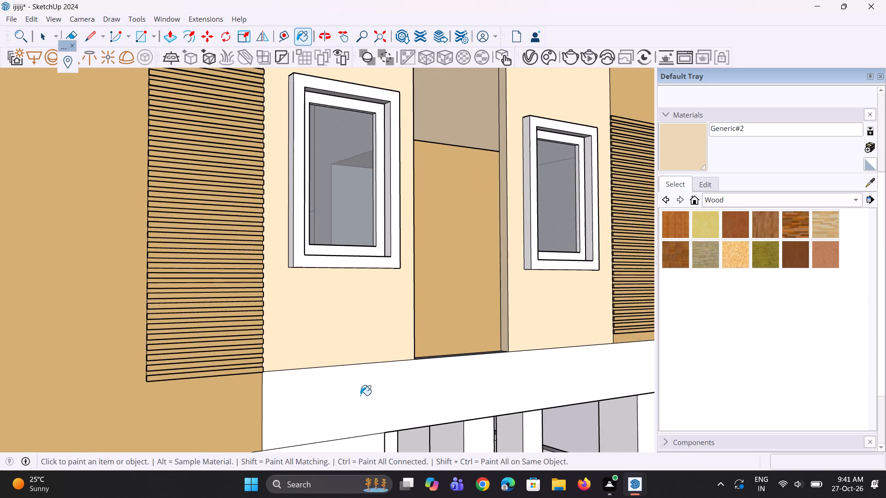
{"action": "key", "text": "e"}
{"action": "left_click_drag", "start_coordinate": [361, 358], "coordinate": [361, 373]}
{"action": "left_click_drag", "start_coordinate": [525, 342], "coordinate": [533, 362]}
{"action": "scroll", "coordinate": [287, 376], "scroll_direction": "down", "scroll_amount": 5}
{"action": "scroll", "coordinate": [592, 351], "scroll_direction": "up", "scroll_amount": 3}
{"action": "left_click_drag", "start_coordinate": [586, 339], "coordinate": [587, 359]}
Draw two vertical lines, each about 3' 3 3/4", from the far louvre strip's bottom corners down to the wall's lower edge.
{"action": "scroll", "coordinate": [493, 369], "scroll_direction": "down", "scroll_amount": 4}
{"action": "scroll", "coordinate": [490, 376], "scroll_direction": "up", "scroll_amount": 5}
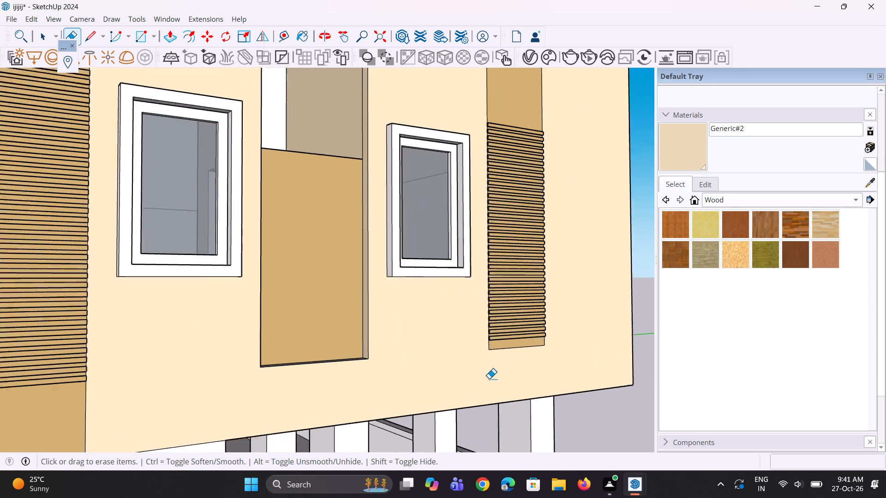
{"action": "scroll", "coordinate": [489, 379], "scroll_direction": "up", "scroll_amount": 3}
{"action": "middle_click_drag", "start_coordinate": [483, 379], "coordinate": [473, 373]}
{"action": "key", "text": "space"}
{"action": "scroll", "coordinate": [481, 368], "scroll_direction": "up", "scroll_amount": 3}
{"action": "key", "text": "l"}
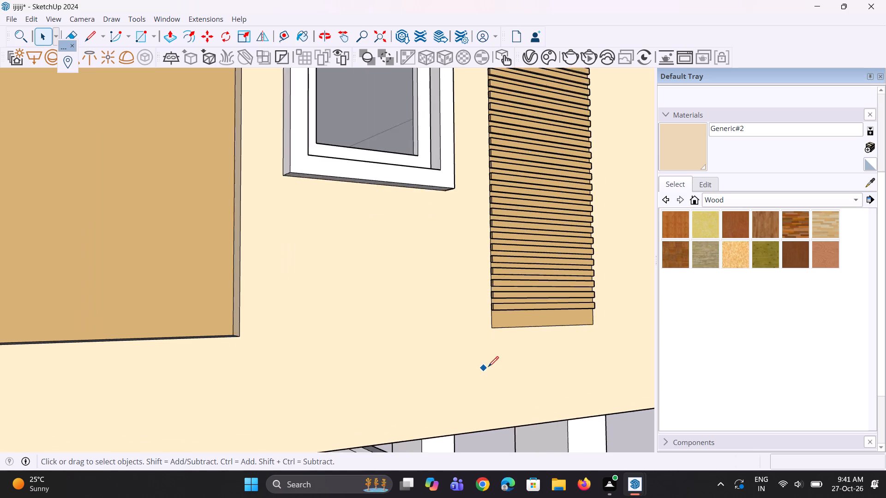
{"action": "left_click", "coordinate": [491, 321]}
{"action": "scroll", "coordinate": [493, 363], "scroll_direction": "down", "scroll_amount": 4}
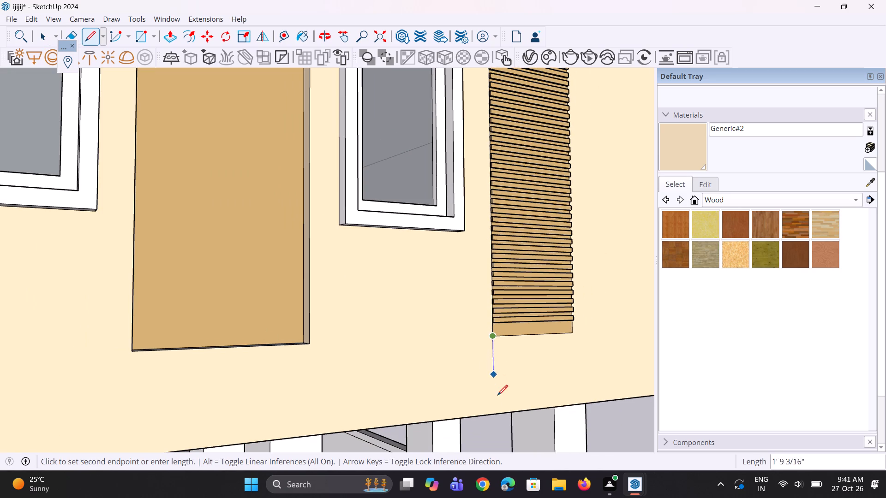
{"action": "left_click", "coordinate": [494, 417]}
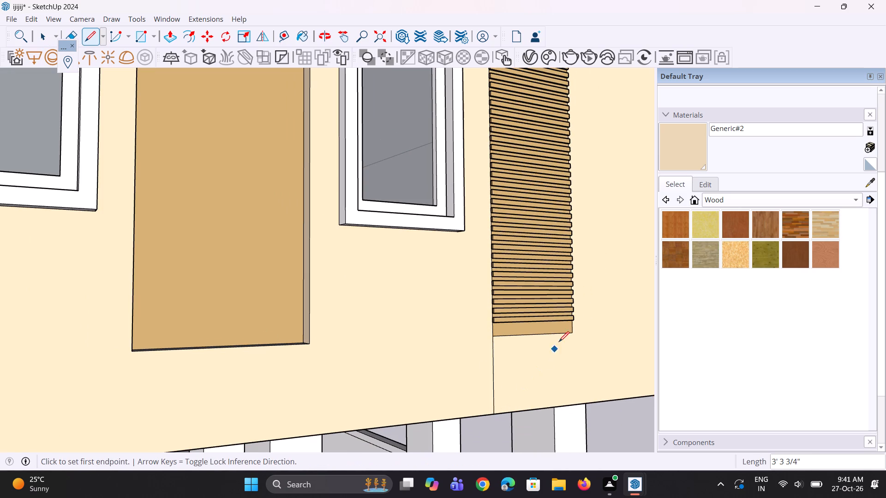
{"action": "left_click", "coordinate": [575, 332]}
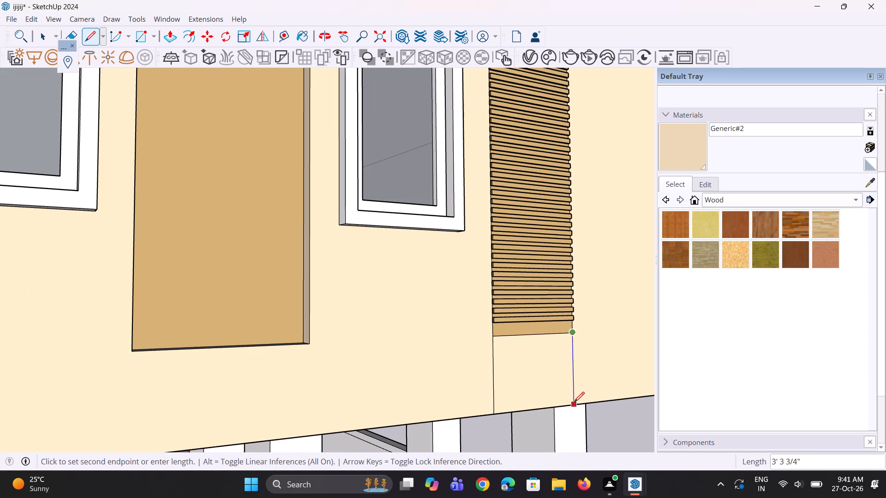
{"action": "left_click", "coordinate": [573, 405]}
{"action": "key", "text": "space"}
{"action": "key", "text": "space"}
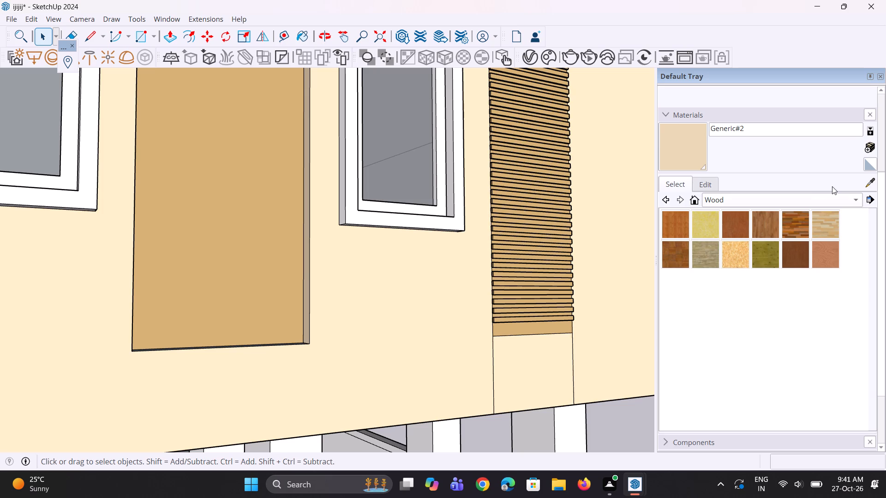
Sample the tan Generic material, paint the new panel below the far louvres with it, and erase the dividing edge above the panel.
{"action": "left_click", "coordinate": [864, 184]}
{"action": "left_click", "coordinate": [546, 305]}
{"action": "scroll", "coordinate": [542, 333], "scroll_direction": "up", "scroll_amount": 2}
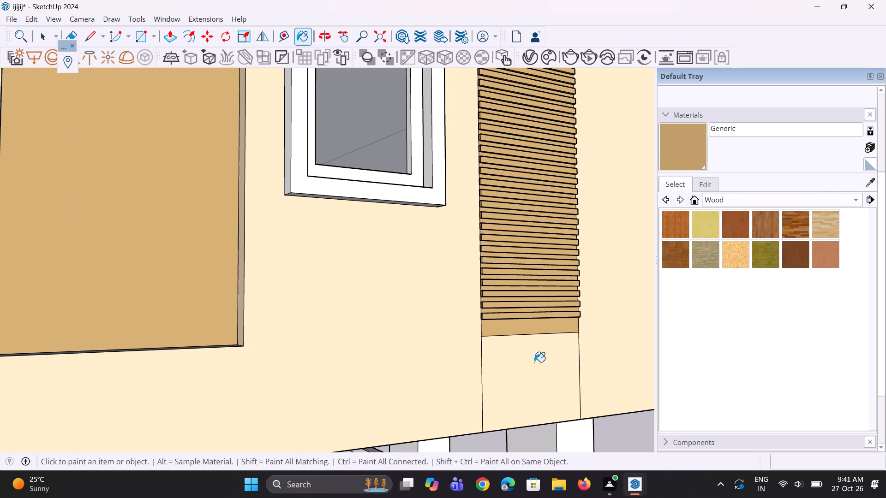
{"action": "left_click", "coordinate": [534, 362]}
{"action": "scroll", "coordinate": [521, 383], "scroll_direction": "down", "scroll_amount": 5}
{"action": "scroll", "coordinate": [523, 362], "scroll_direction": "up", "scroll_amount": 6}
{"action": "key", "text": "e"}
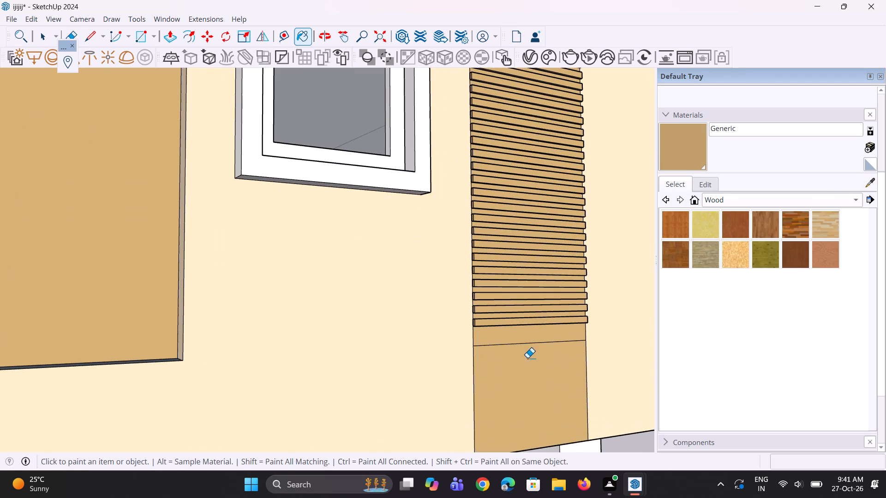
{"action": "left_click_drag", "start_coordinate": [533, 338], "coordinate": [534, 354]}
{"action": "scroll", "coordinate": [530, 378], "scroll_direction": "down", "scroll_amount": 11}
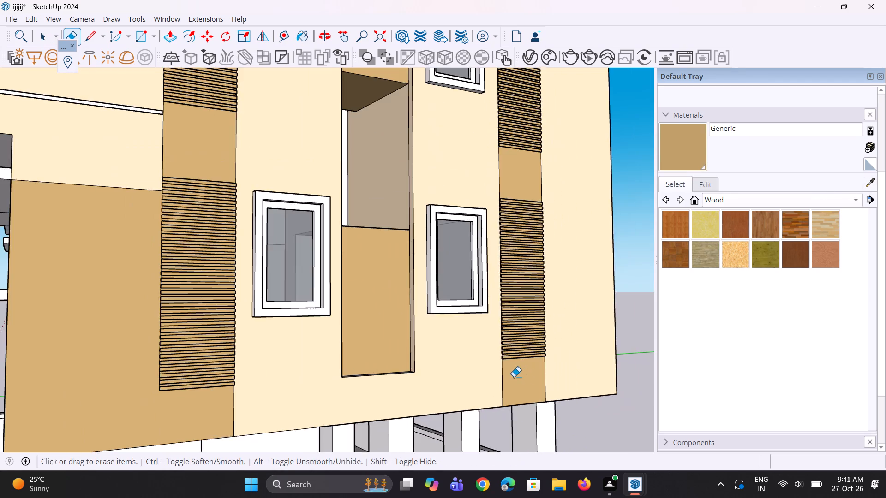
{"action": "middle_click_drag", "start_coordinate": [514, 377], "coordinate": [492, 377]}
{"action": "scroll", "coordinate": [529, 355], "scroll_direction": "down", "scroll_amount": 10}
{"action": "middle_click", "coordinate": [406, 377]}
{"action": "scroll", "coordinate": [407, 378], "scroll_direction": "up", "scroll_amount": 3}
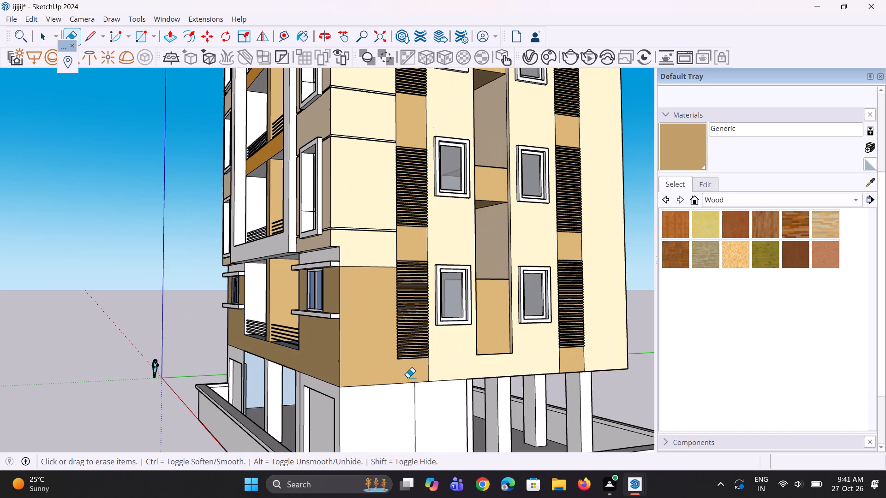
Inspect the louvred side and the balcony front of the building from several angles.
{"action": "scroll", "coordinate": [421, 373], "scroll_direction": "up", "scroll_amount": 5}
{"action": "scroll", "coordinate": [382, 408], "scroll_direction": "down", "scroll_amount": 5}
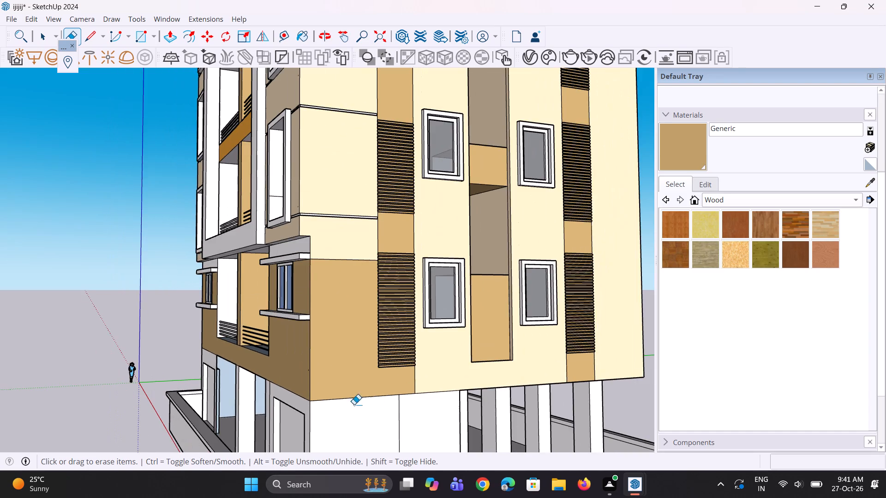
{"action": "key", "text": "space"}
{"action": "key", "text": "space"}
{"action": "key", "text": "space"}
{"action": "scroll", "coordinate": [292, 419], "scroll_direction": "down", "scroll_amount": 4}
{"action": "key", "text": "space"}
{"action": "middle_click_drag", "start_coordinate": [287, 420], "coordinate": [272, 419]}
{"action": "scroll", "coordinate": [271, 419], "scroll_direction": "down", "scroll_amount": 5}
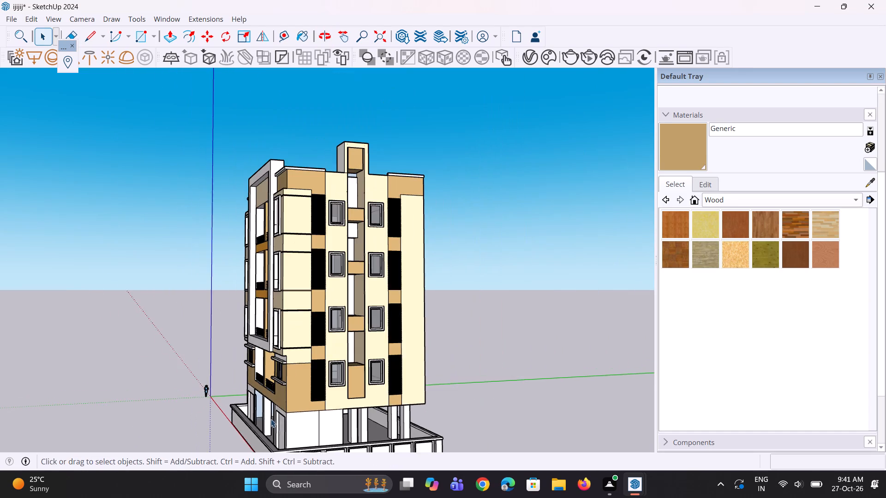
{"action": "middle_click_drag", "start_coordinate": [278, 414], "coordinate": [313, 403]}
{"action": "scroll", "coordinate": [327, 387], "scroll_direction": "up", "scroll_amount": 2}
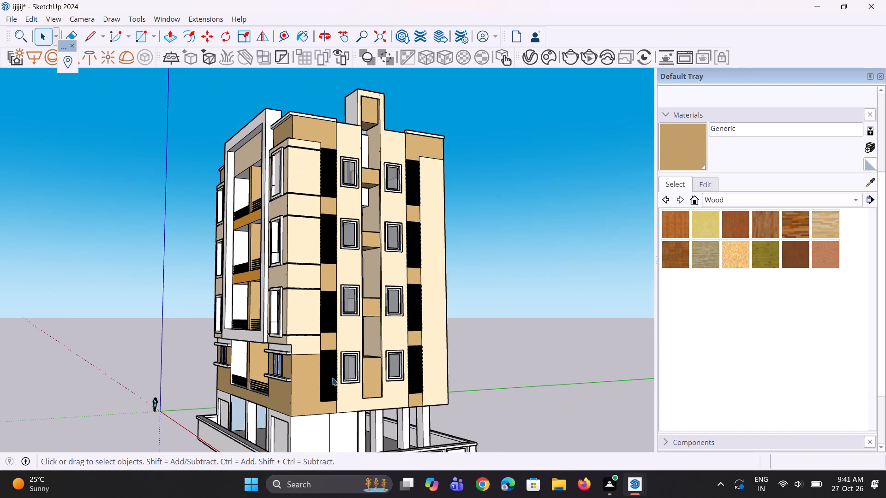
{"action": "middle_click_drag", "start_coordinate": [332, 378], "coordinate": [471, 373]}
{"action": "middle_click_drag", "start_coordinate": [308, 354], "coordinate": [627, 354]}
{"action": "middle_click_drag", "start_coordinate": [250, 298], "coordinate": [205, 320]}
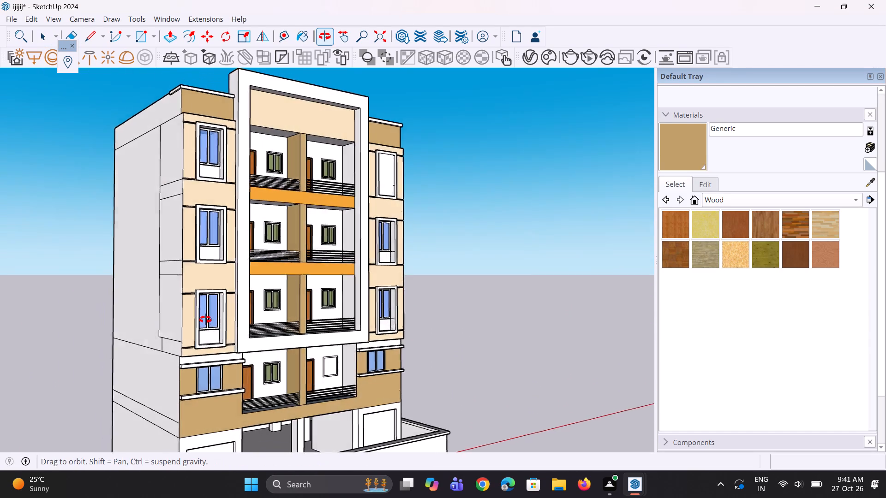
{"action": "middle_click_drag", "start_coordinate": [205, 320], "coordinate": [96, 326]}
{"action": "scroll", "coordinate": [89, 326], "scroll_direction": "up", "scroll_amount": 1}
{"action": "key", "text": "space"}
Create a new generic V-Ray material with a pale beige diffuse colour of about R 0.941, G 0.9, B 0.789.
{"action": "left_click", "coordinate": [533, 58]}
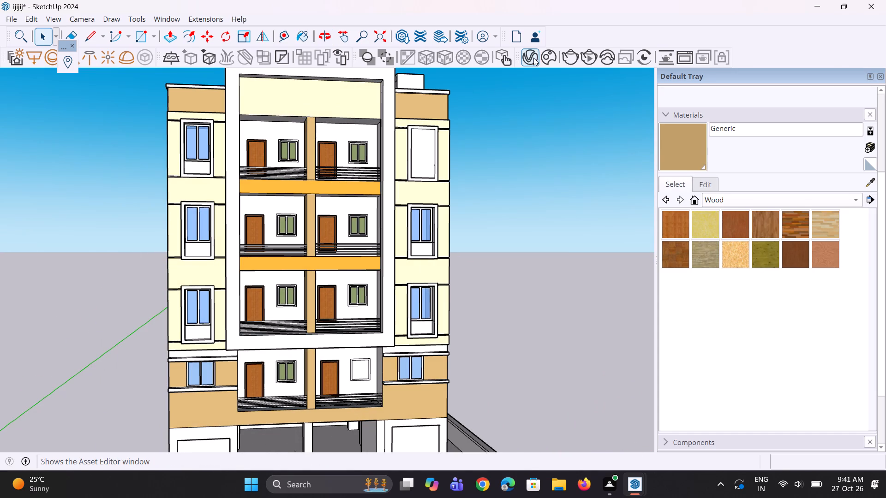
{"action": "right_click_drag", "start_coordinate": [360, 65], "coordinate": [360, 57]}
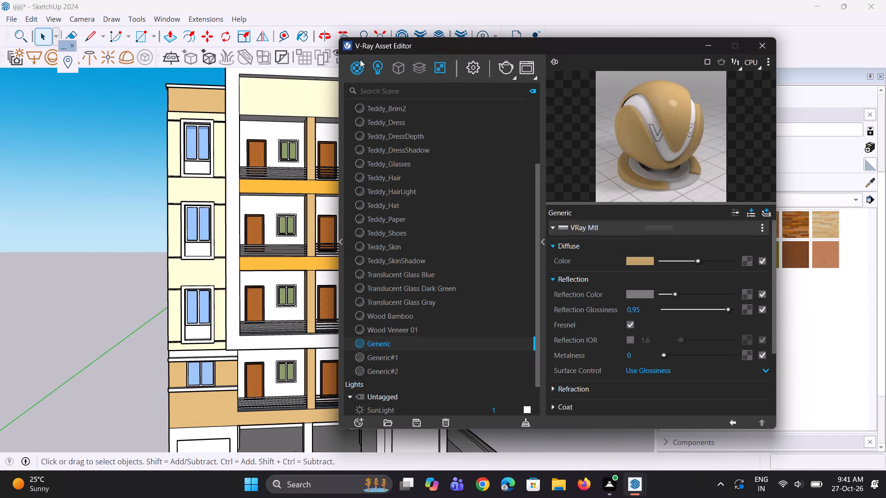
{"action": "right_click", "coordinate": [357, 72]}
{"action": "left_click", "coordinate": [371, 89]}
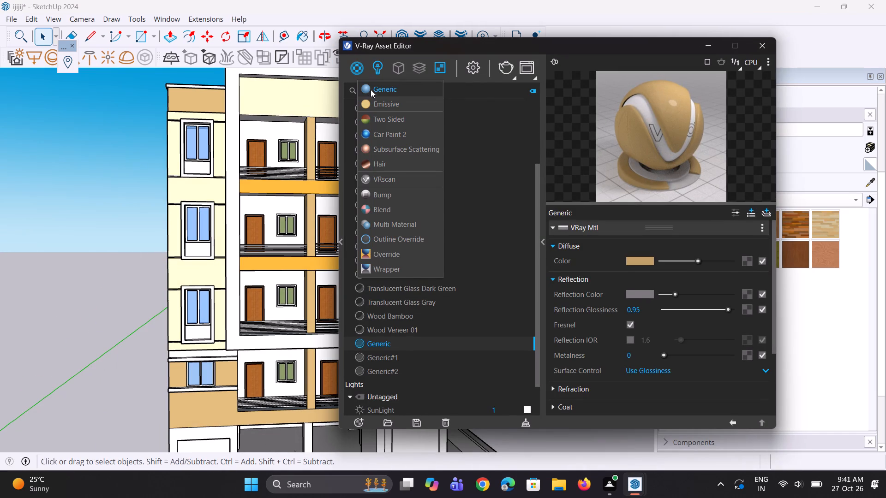
{"action": "left_click", "coordinate": [641, 262]}
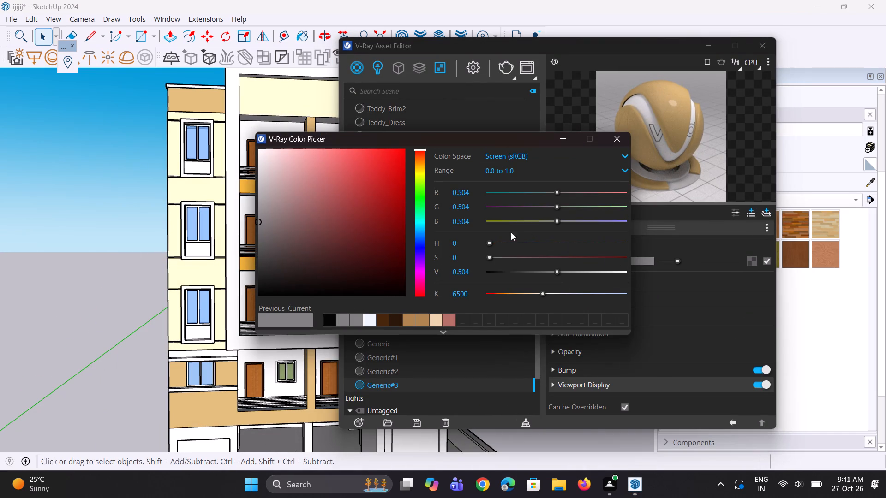
{"action": "left_click", "coordinate": [423, 175]}
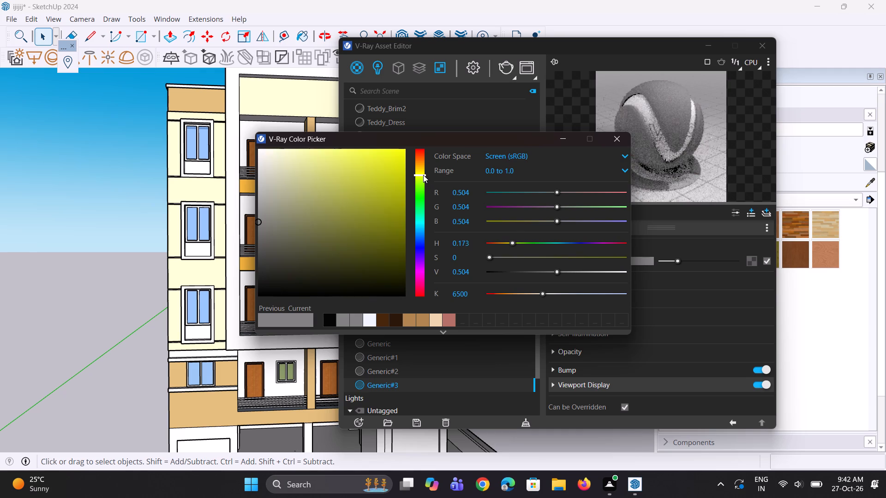
{"action": "left_click_drag", "start_coordinate": [423, 175], "coordinate": [424, 167]}
{"action": "left_click_drag", "start_coordinate": [289, 162], "coordinate": [285, 157]}
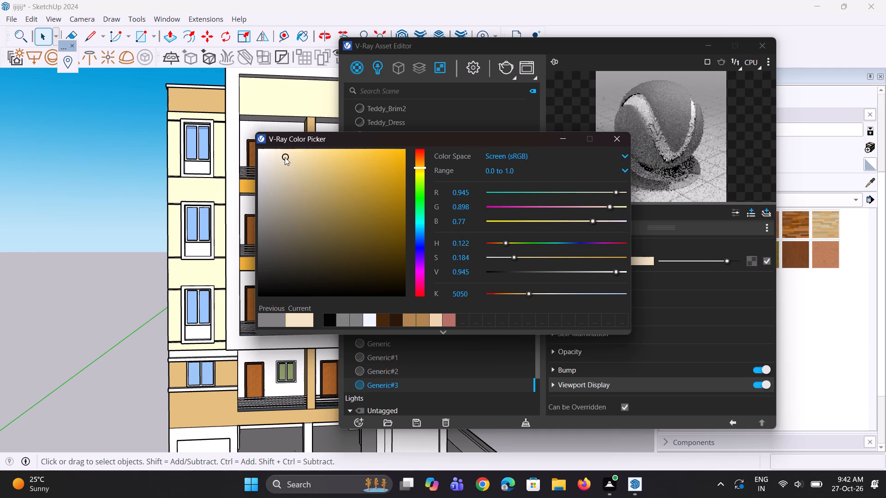
{"action": "left_click_drag", "start_coordinate": [285, 157], "coordinate": [282, 158]}
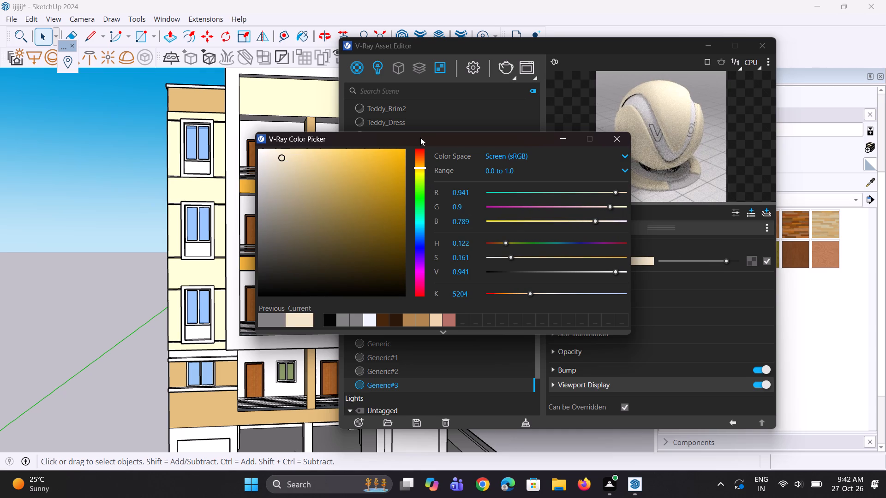
{"action": "left_click", "coordinate": [559, 139]}
Give the new material a dark grey reflection colour and a reflection glossiness of 0.95.
{"action": "left_click_drag", "start_coordinate": [592, 280], "coordinate": [597, 279]}
{"action": "left_click", "coordinate": [671, 294]}
{"action": "left_click_drag", "start_coordinate": [650, 305], "coordinate": [594, 313]}
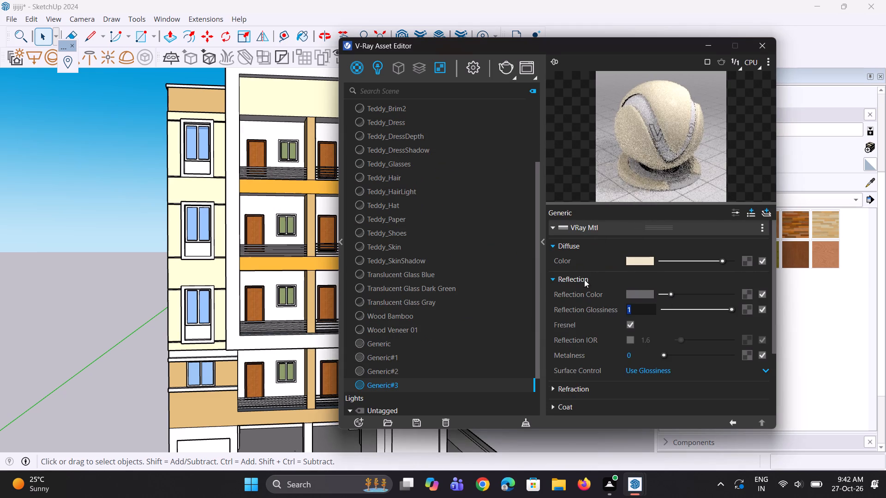
{"action": "type", "text": "0.952"}
{"action": "key", "text": "Return"}
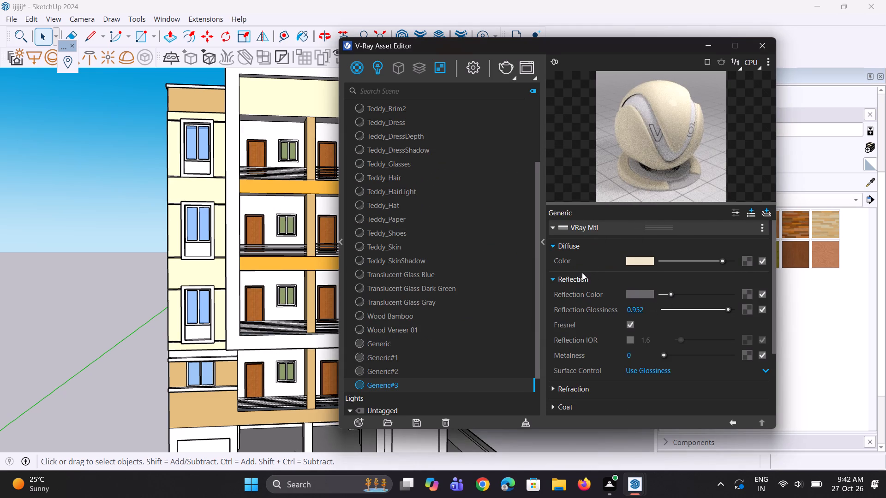
{"action": "key", "text": "BackSpace"}
{"action": "left_click", "coordinate": [642, 310]}
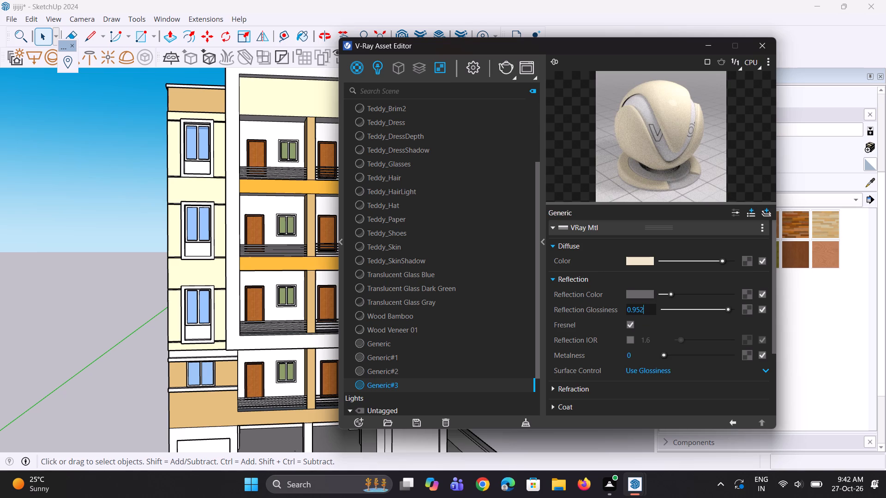
{"action": "key", "text": "BackSpace"}
{"action": "key", "text": "Return"}
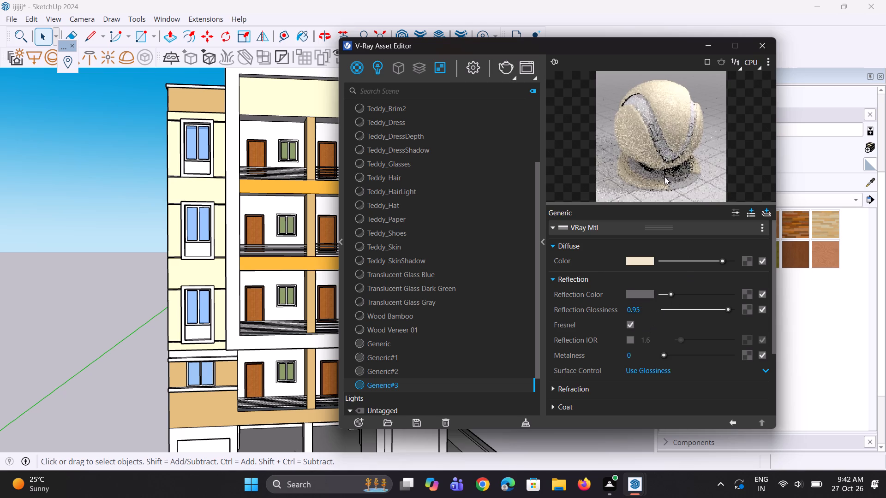
Darken the new material's beige diffuse colour slightly in two stages and put the material editor away.
{"action": "left_click", "coordinate": [715, 261]}
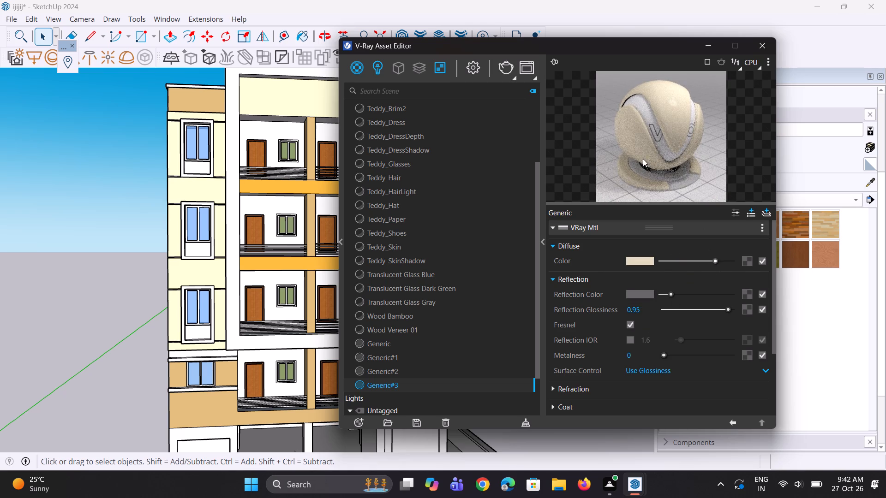
{"action": "left_click", "coordinate": [711, 259]}
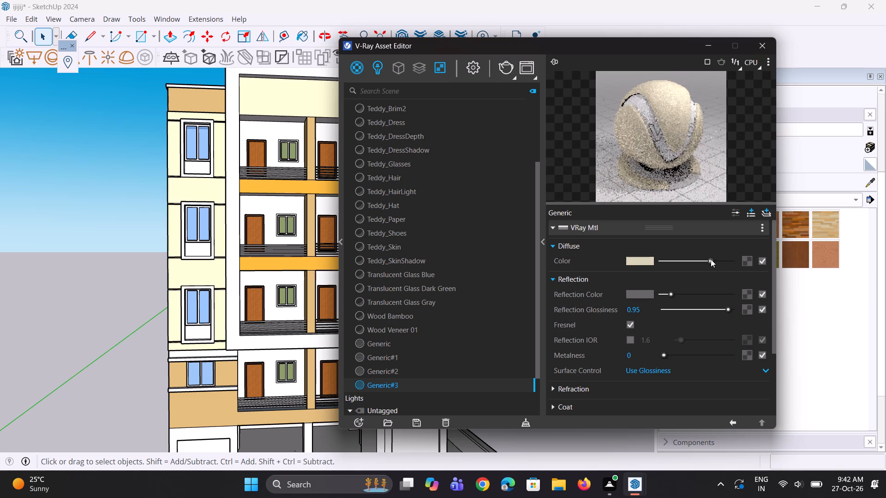
{"action": "double_click", "coordinate": [689, 122]}
{"action": "left_click", "coordinate": [710, 47]}
Paint the front wall around the top-floor window nearest the louvred side, including the bands above and below, with Generic#3.
{"action": "scroll", "coordinate": [341, 360], "scroll_direction": "down", "scroll_amount": 3}
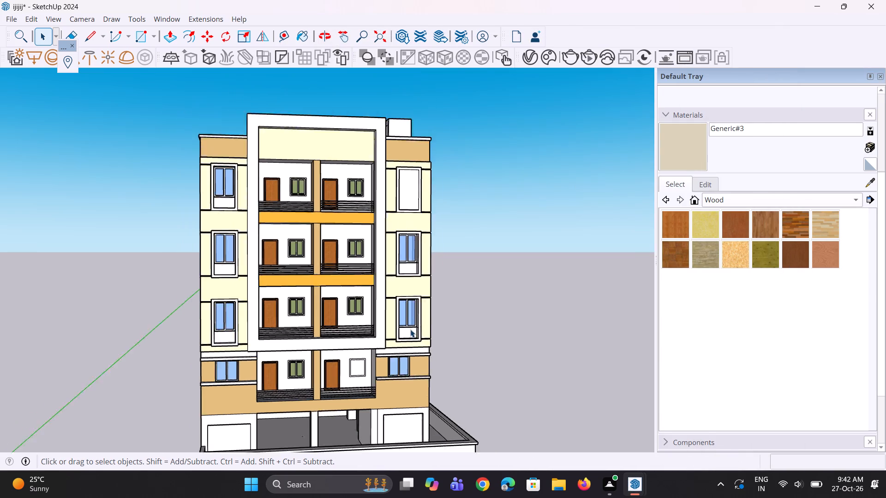
{"action": "scroll", "coordinate": [410, 329], "scroll_direction": "down", "scroll_amount": 1}
{"action": "middle_click_drag", "start_coordinate": [417, 322], "coordinate": [357, 325]}
{"action": "left_click", "coordinate": [700, 142]}
{"action": "middle_click_drag", "start_coordinate": [348, 280], "coordinate": [268, 277]}
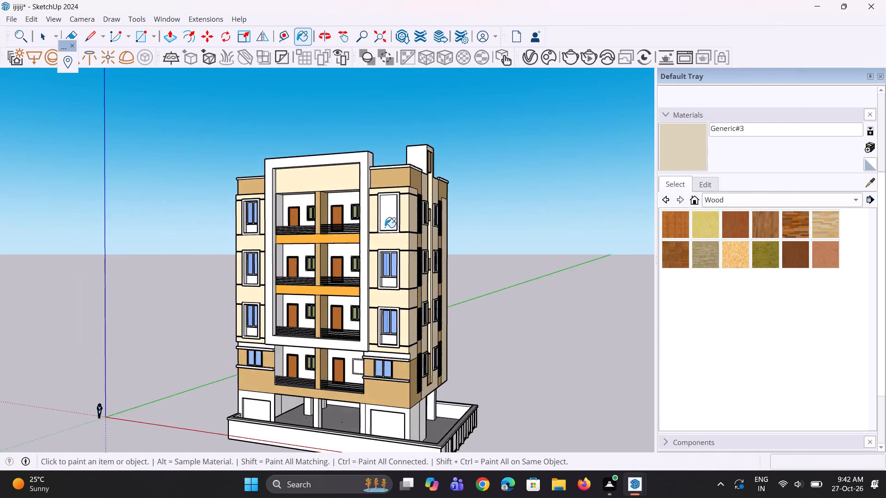
{"action": "scroll", "coordinate": [396, 223], "scroll_direction": "up", "scroll_amount": 7}
{"action": "left_click", "coordinate": [402, 213]}
{"action": "middle_click_drag", "start_coordinate": [412, 259], "coordinate": [359, 266]}
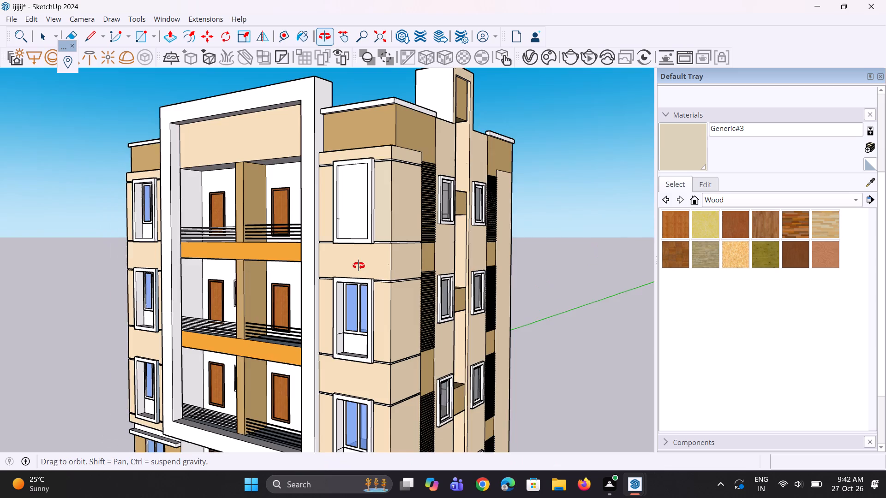
{"action": "middle_click_drag", "start_coordinate": [359, 266], "coordinate": [358, 263]}
{"action": "scroll", "coordinate": [353, 257], "scroll_direction": "up", "scroll_amount": 3}
{"action": "left_click", "coordinate": [353, 257]}
{"action": "left_click", "coordinate": [319, 197]}
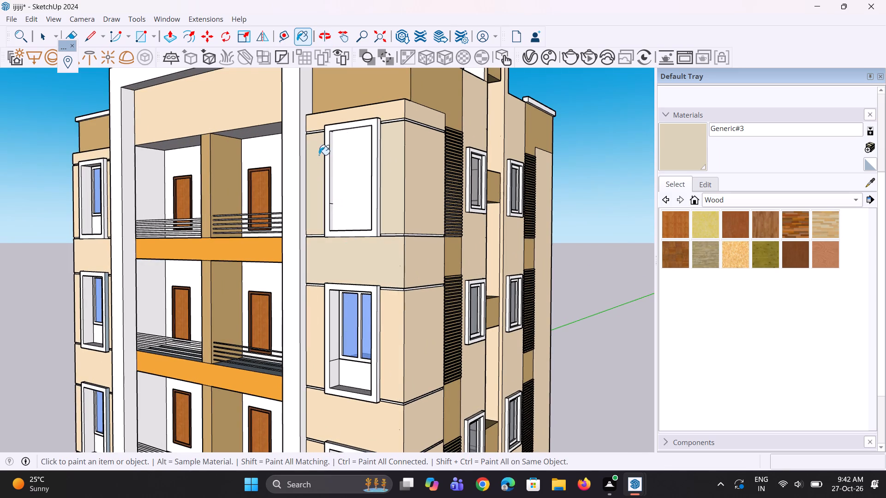
{"action": "scroll", "coordinate": [359, 132], "scroll_direction": "up", "scroll_amount": 1}
{"action": "middle_click_drag", "start_coordinate": [299, 219], "coordinate": [436, 230]}
{"action": "scroll", "coordinate": [480, 149], "scroll_direction": "up", "scroll_amount": 2}
{"action": "left_click", "coordinate": [489, 127]}
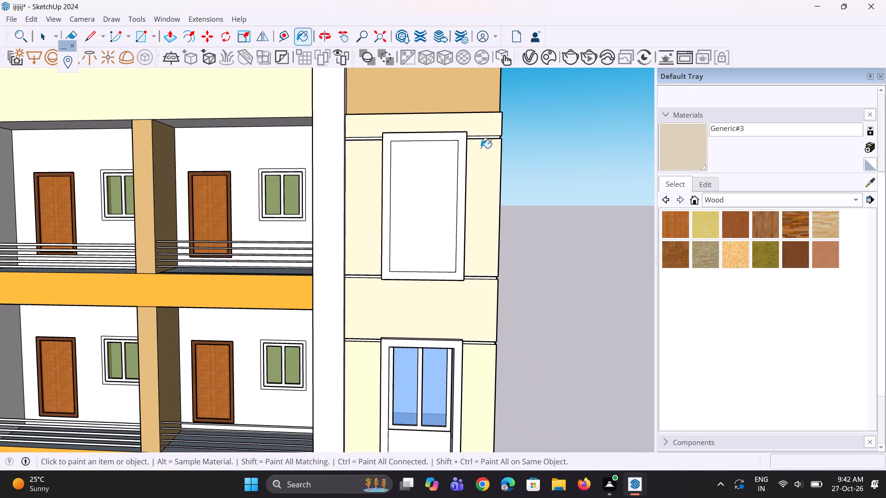
Continue Generic#3 around the corner onto the top-floor side wall and its bands up to the louvres.
{"action": "middle_click_drag", "start_coordinate": [474, 153], "coordinate": [286, 160]}
{"action": "scroll", "coordinate": [449, 248], "scroll_direction": "down", "scroll_amount": 9}
{"action": "left_click", "coordinate": [419, 232]}
{"action": "scroll", "coordinate": [413, 200], "scroll_direction": "up", "scroll_amount": 5}
{"action": "left_click", "coordinate": [421, 188]}
{"action": "left_click_drag", "start_coordinate": [422, 323], "coordinate": [422, 314]}
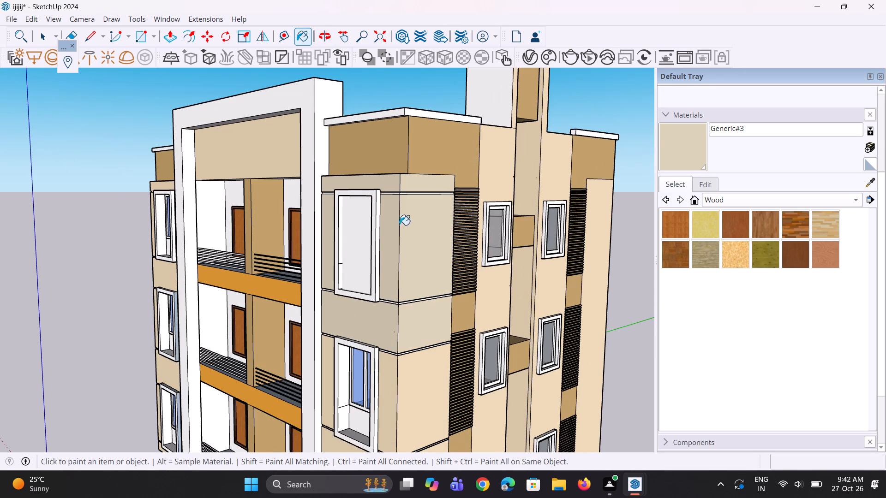
Paint the next floor down at that corner with Generic#3, covering the window wall, the side wall and the bands below.
{"action": "scroll", "coordinate": [397, 222], "scroll_direction": "down", "scroll_amount": 10}
{"action": "scroll", "coordinate": [396, 354], "scroll_direction": "up", "scroll_amount": 4}
{"action": "scroll", "coordinate": [404, 292], "scroll_direction": "up", "scroll_amount": 4}
{"action": "left_click", "coordinate": [401, 276]}
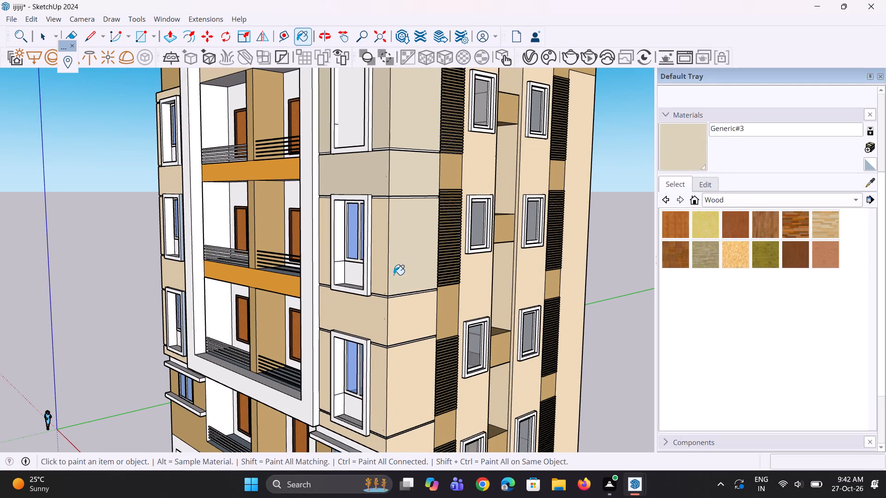
{"action": "left_click", "coordinate": [379, 270]}
{"action": "left_click", "coordinate": [372, 315]}
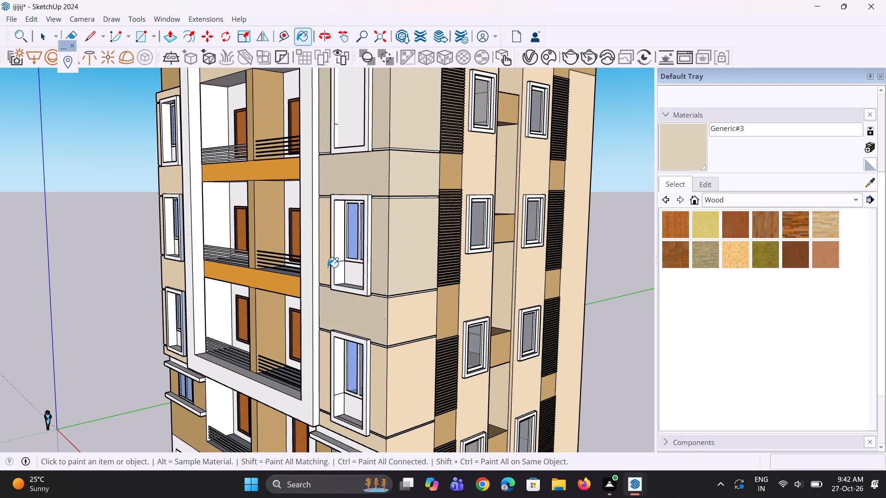
{"action": "left_click", "coordinate": [327, 267]}
{"action": "scroll", "coordinate": [381, 313], "scroll_direction": "up", "scroll_amount": 3}
{"action": "left_click", "coordinate": [392, 322]}
Paint the lowest beige floor at that corner with Generic#3, covering the window wall, side wall and narrow bands at its base.
{"action": "scroll", "coordinate": [408, 288], "scroll_direction": "down", "scroll_amount": 4}
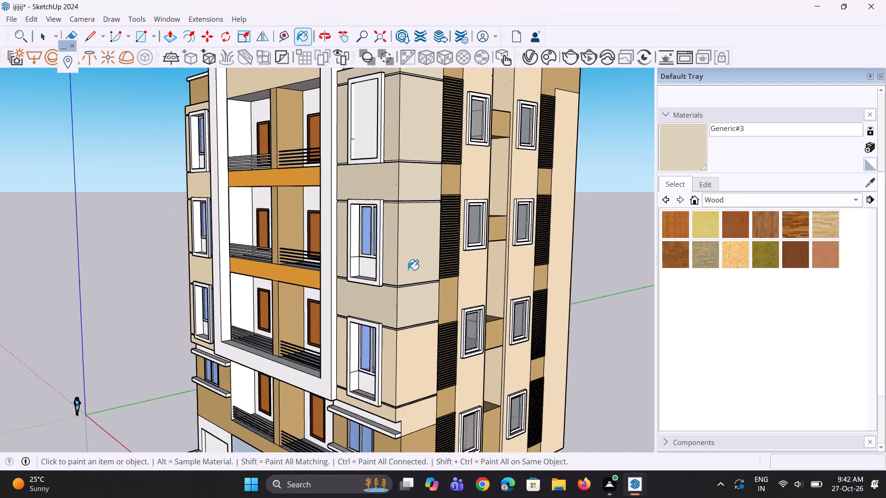
{"action": "scroll", "coordinate": [408, 270], "scroll_direction": "down", "scroll_amount": 7}
{"action": "scroll", "coordinate": [391, 361], "scroll_direction": "up", "scroll_amount": 6}
{"action": "left_click", "coordinate": [412, 322]}
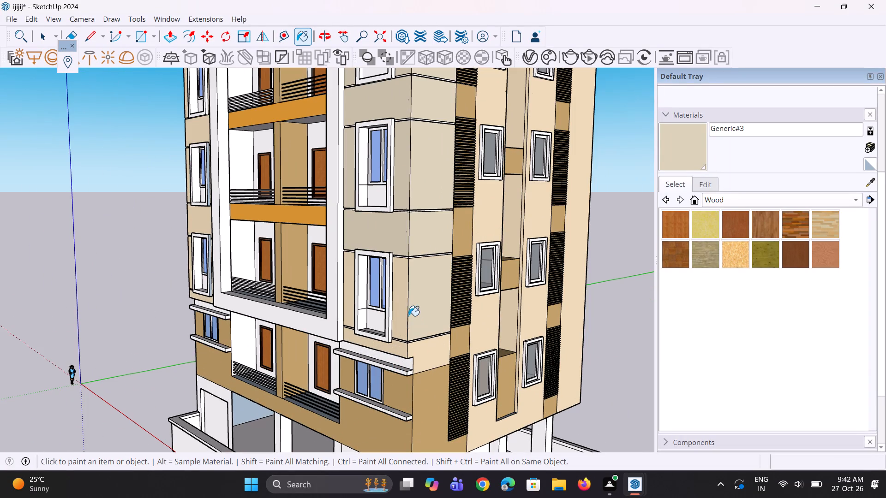
{"action": "left_click", "coordinate": [403, 313]}
{"action": "left_click_drag", "start_coordinate": [397, 346], "coordinate": [397, 351]}
{"action": "left_click", "coordinate": [423, 352]}
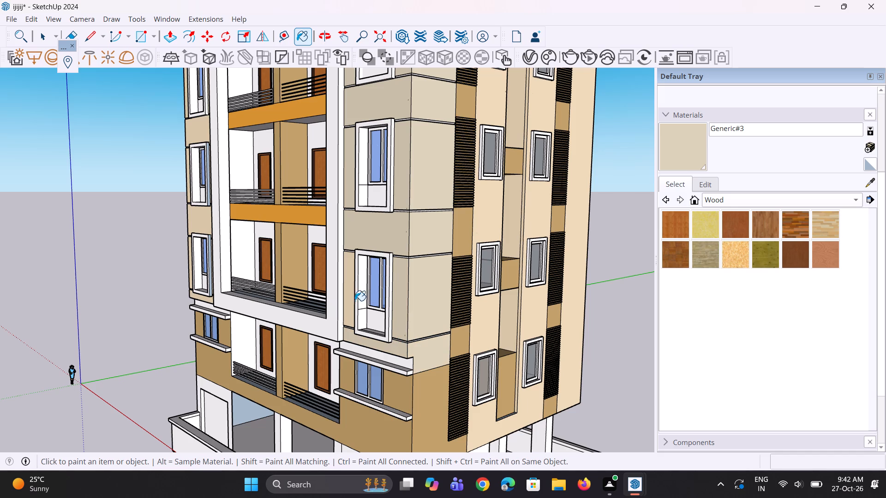
{"action": "left_click", "coordinate": [350, 301]}
Paint the louvred side's main wall around the framed windows with Generic#3.
{"action": "scroll", "coordinate": [397, 368], "scroll_direction": "up", "scroll_amount": 1}
{"action": "middle_click_drag", "start_coordinate": [401, 370], "coordinate": [429, 362]}
{"action": "scroll", "coordinate": [387, 381], "scroll_direction": "down", "scroll_amount": 3}
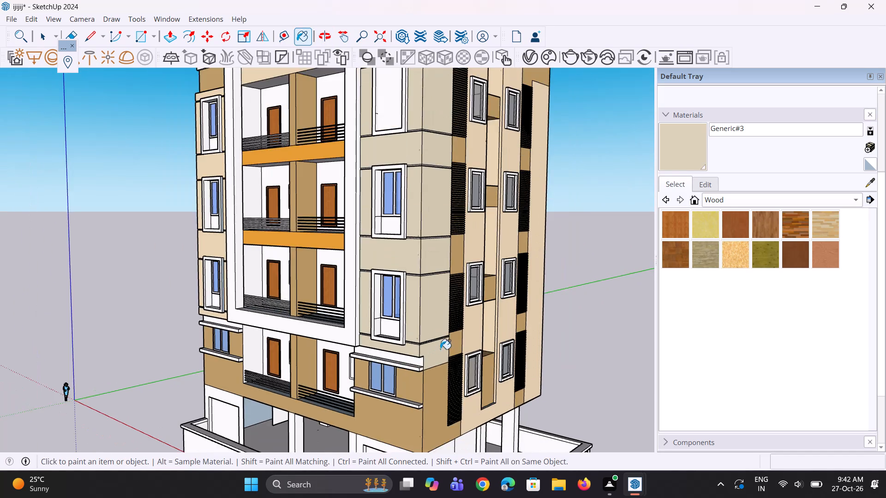
{"action": "scroll", "coordinate": [470, 338], "scroll_direction": "up", "scroll_amount": 4}
{"action": "left_click", "coordinate": [471, 334]}
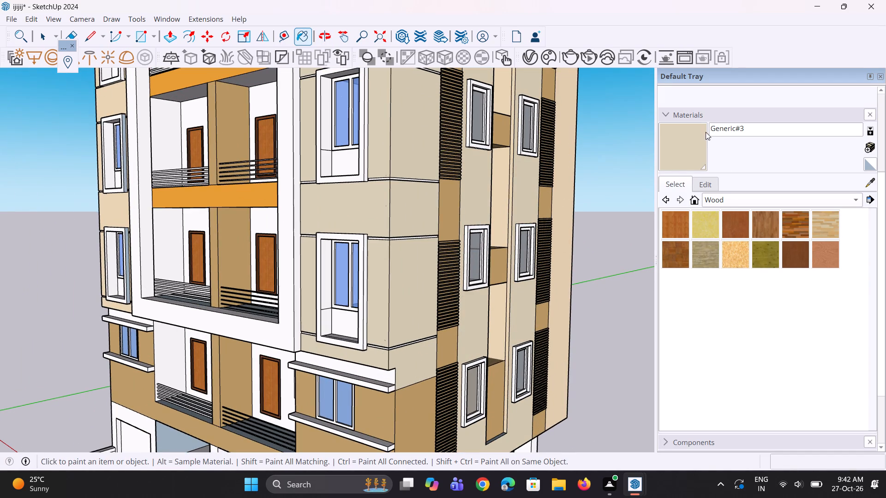
Sample Generic#2 from the far end wall and paint the right-hand balcony's back wall on the lowest framed floor.
{"action": "left_click", "coordinate": [875, 183]}
{"action": "left_click", "coordinate": [568, 313]}
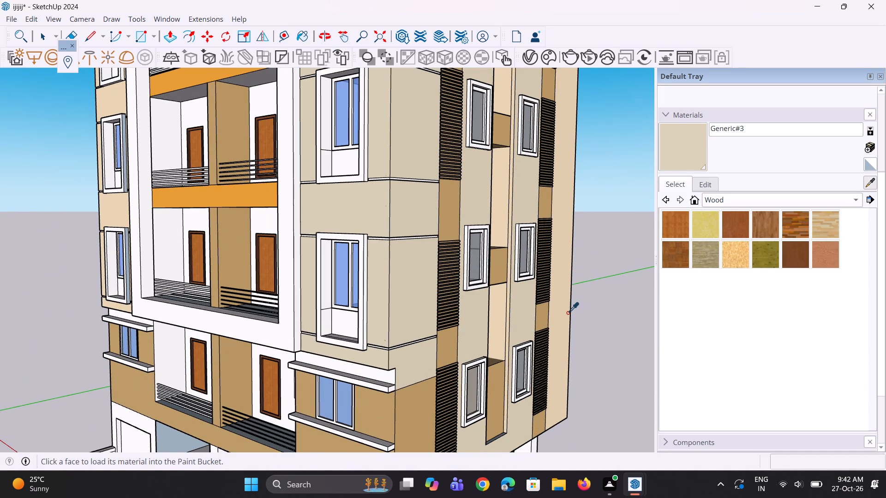
{"action": "scroll", "coordinate": [338, 337], "scroll_direction": "down", "scroll_amount": 5}
{"action": "middle_click_drag", "start_coordinate": [275, 332], "coordinate": [431, 325]}
{"action": "scroll", "coordinate": [315, 290], "scroll_direction": "up", "scroll_amount": 3}
{"action": "left_click", "coordinate": [316, 310]}
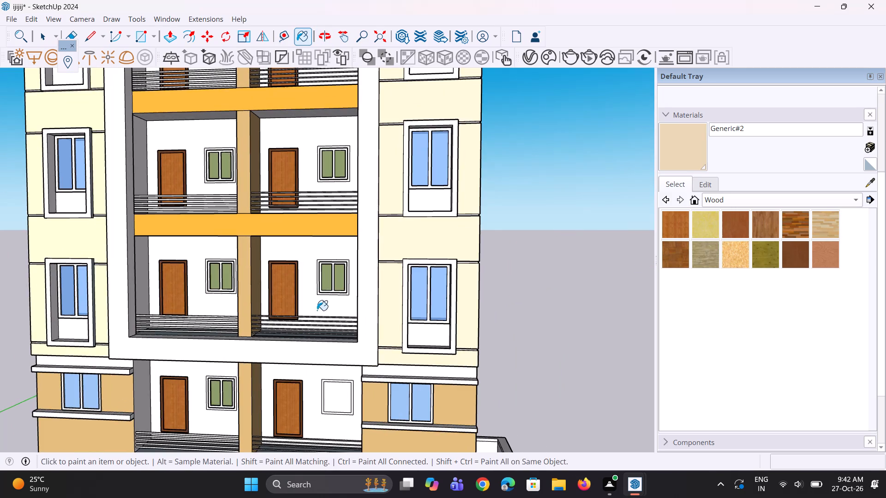
Paint the side walls at the right end of the three framed balcony floors with Generic#2.
{"action": "middle_click_drag", "start_coordinate": [312, 323], "coordinate": [431, 340]}
{"action": "scroll", "coordinate": [347, 302], "scroll_direction": "up", "scroll_amount": 2}
{"action": "left_click", "coordinate": [368, 287]}
{"action": "scroll", "coordinate": [365, 215], "scroll_direction": "up", "scroll_amount": 2}
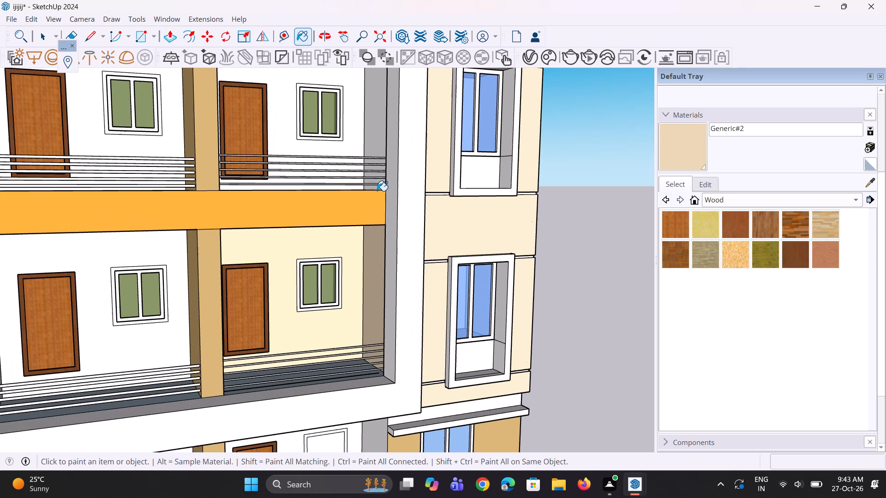
{"action": "left_click", "coordinate": [375, 146]}
{"action": "scroll", "coordinate": [376, 228], "scroll_direction": "down", "scroll_amount": 11}
{"action": "scroll", "coordinate": [297, 312], "scroll_direction": "up", "scroll_amount": 1}
{"action": "middle_click_drag", "start_coordinate": [301, 312], "coordinate": [349, 293]}
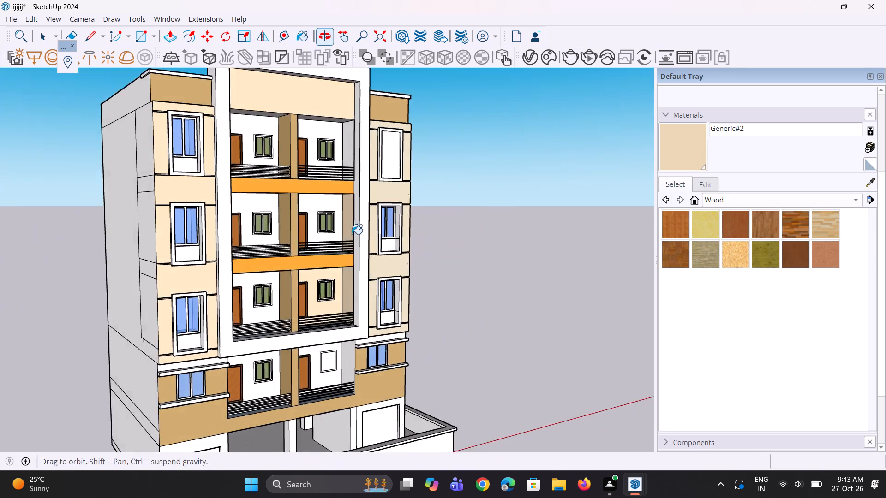
{"action": "scroll", "coordinate": [329, 129], "scroll_direction": "up", "scroll_amount": 4}
{"action": "left_click", "coordinate": [356, 149]}
Paint the back walls of the remaining five framed balconies with Generic#2, around their doors and windows.
{"action": "left_click", "coordinate": [311, 144]}
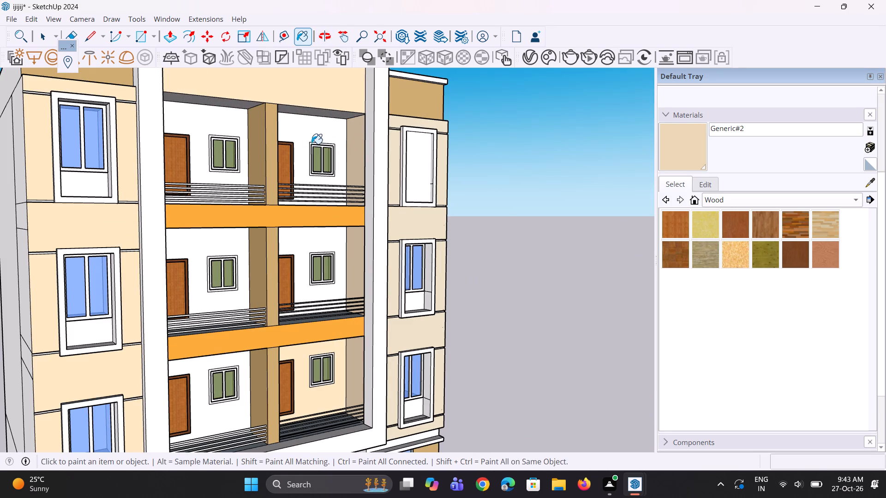
{"action": "scroll", "coordinate": [288, 135], "scroll_direction": "up", "scroll_amount": 2}
{"action": "left_click", "coordinate": [289, 133]}
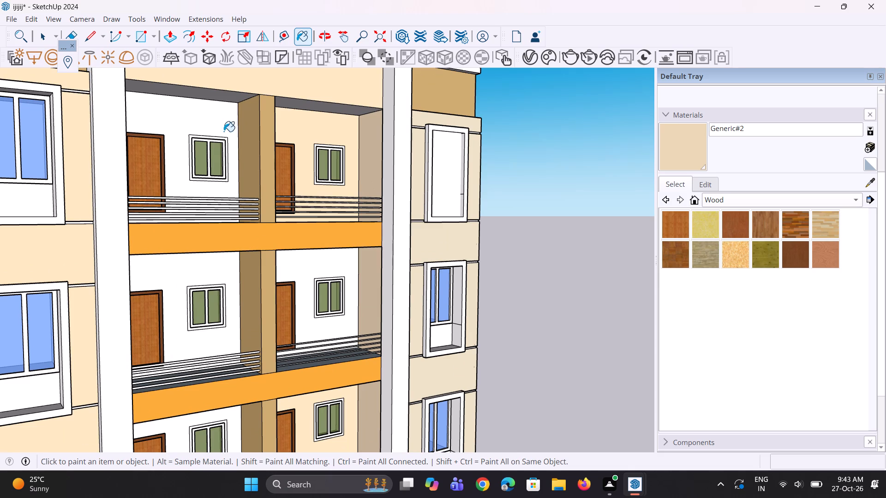
{"action": "left_click", "coordinate": [220, 131]}
{"action": "scroll", "coordinate": [219, 160], "scroll_direction": "down", "scroll_amount": 5}
{"action": "scroll", "coordinate": [283, 239], "scroll_direction": "up", "scroll_amount": 2}
{"action": "left_click", "coordinate": [275, 231]}
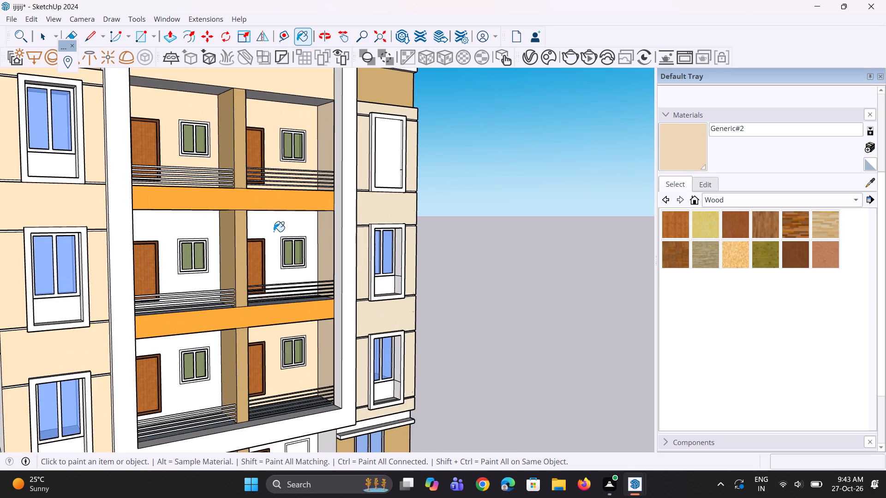
{"action": "left_click", "coordinate": [204, 225]}
{"action": "scroll", "coordinate": [234, 341], "scroll_direction": "up", "scroll_amount": 1}
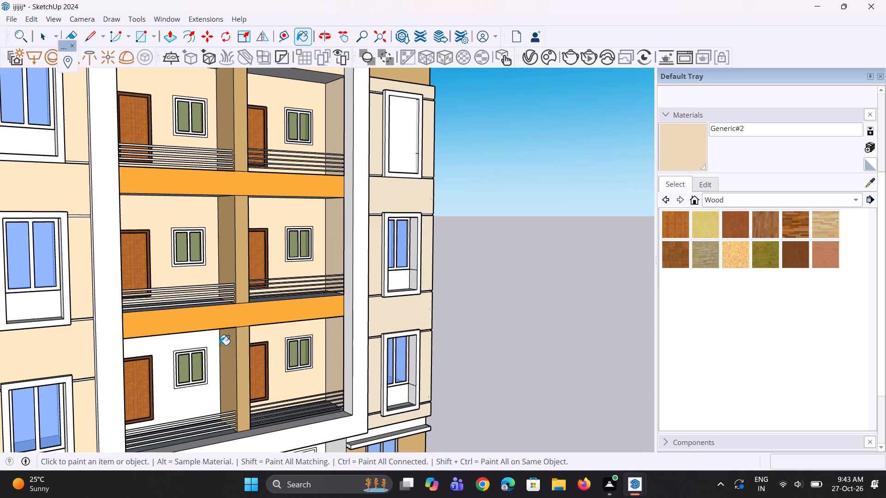
{"action": "left_click", "coordinate": [213, 347]}
Paint the side walls at the left end of the three framed balcony floors with Generic#2.
{"action": "scroll", "coordinate": [296, 355], "scroll_direction": "down", "scroll_amount": 6}
{"action": "middle_click_drag", "start_coordinate": [316, 342], "coordinate": [92, 358]}
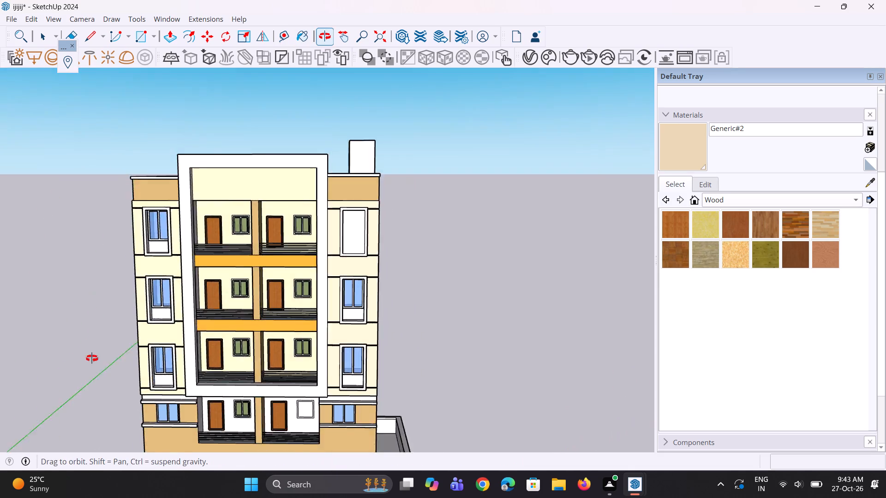
{"action": "middle_click_drag", "start_coordinate": [92, 358], "coordinate": [52, 338]}
{"action": "scroll", "coordinate": [201, 278], "scroll_direction": "up", "scroll_amount": 1}
{"action": "middle_click_drag", "start_coordinate": [201, 278], "coordinate": [181, 267]}
{"action": "scroll", "coordinate": [240, 231], "scroll_direction": "up", "scroll_amount": 3}
{"action": "left_click", "coordinate": [226, 219]}
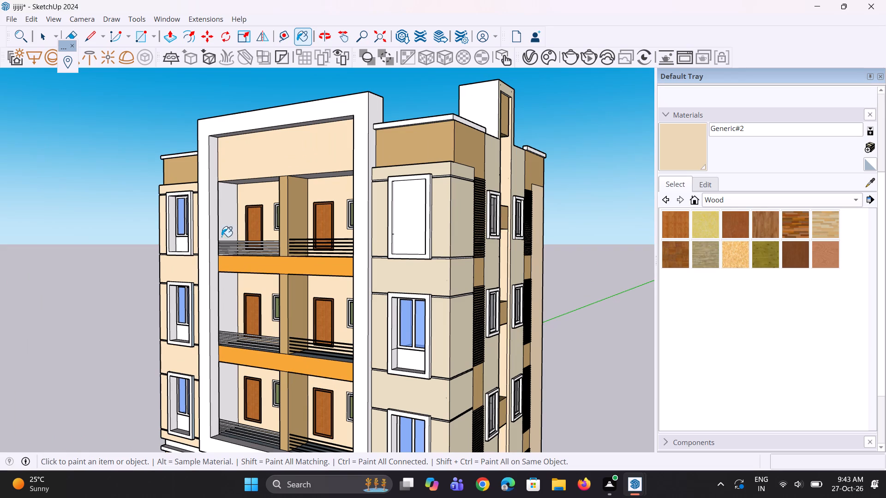
{"action": "left_click", "coordinate": [229, 308]}
{"action": "left_click", "coordinate": [231, 381]}
{"action": "scroll", "coordinate": [233, 385], "scroll_direction": "down", "scroll_amount": 2}
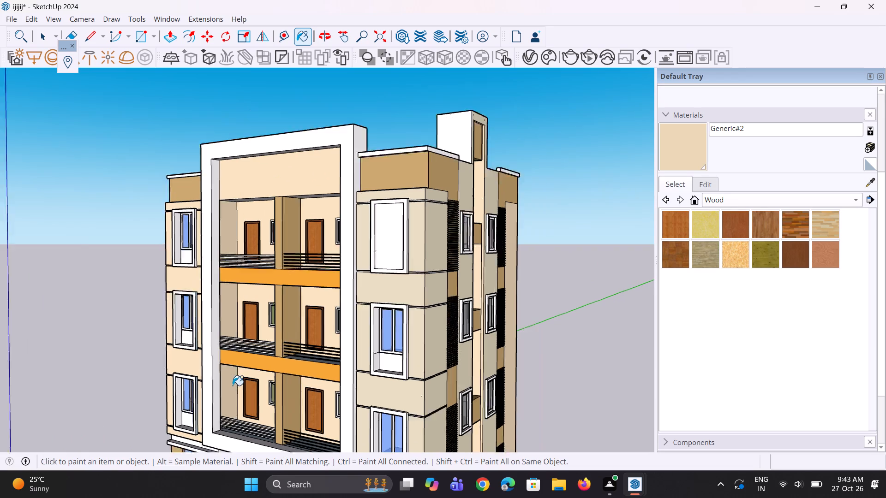
Paint the left balcony below the white frame with Generic#2, covering its side wall and back wall.
{"action": "scroll", "coordinate": [233, 385], "scroll_direction": "down", "scroll_amount": 8}
{"action": "middle_click_drag", "start_coordinate": [238, 399], "coordinate": [292, 369]}
{"action": "scroll", "coordinate": [296, 294], "scroll_direction": "down", "scroll_amount": 5}
{"action": "scroll", "coordinate": [280, 396], "scroll_direction": "up", "scroll_amount": 11}
{"action": "scroll", "coordinate": [239, 372], "scroll_direction": "up", "scroll_amount": 9}
{"action": "left_click", "coordinate": [221, 311]}
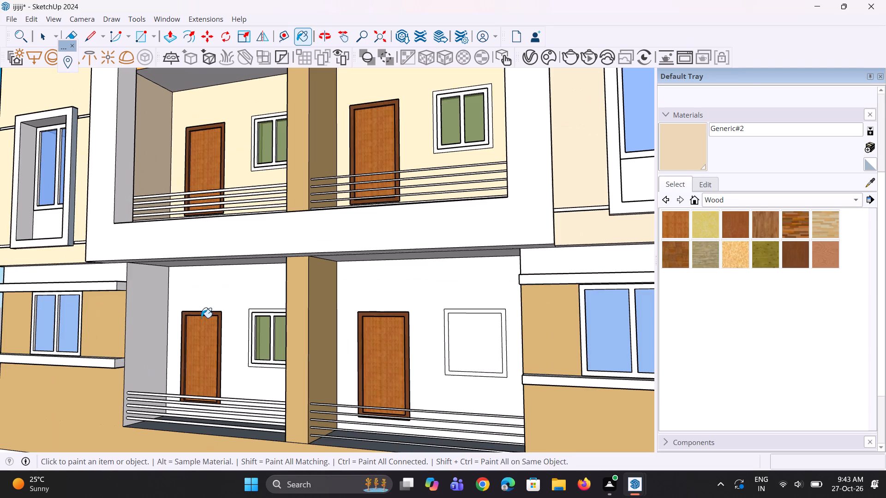
{"action": "left_click", "coordinate": [153, 327]}
{"action": "middle_click_drag", "start_coordinate": [210, 305], "coordinate": [167, 321]}
{"action": "left_click", "coordinate": [230, 301]}
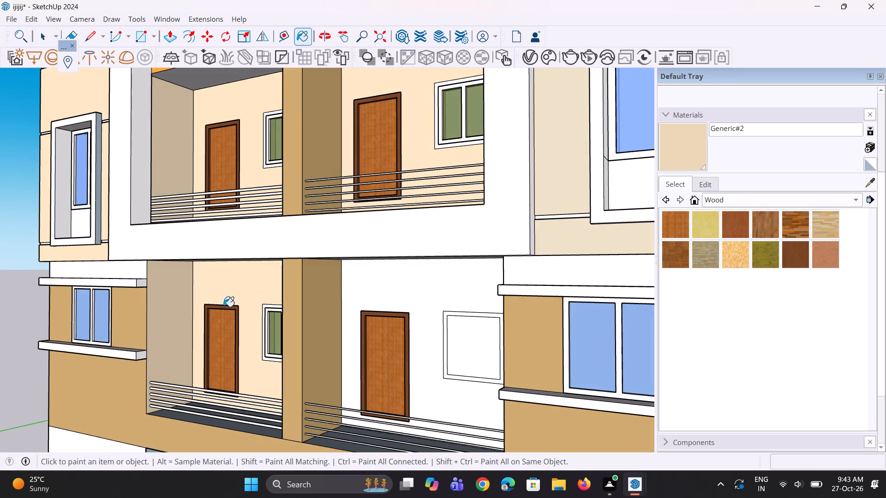
Paint the right balcony below the white frame with Generic#2, covering its side wall and back wall.
{"action": "middle_click_drag", "start_coordinate": [250, 356], "coordinate": [520, 363]}
{"action": "left_click", "coordinate": [471, 325]}
{"action": "middle_click_drag", "start_coordinate": [455, 365], "coordinate": [447, 366]}
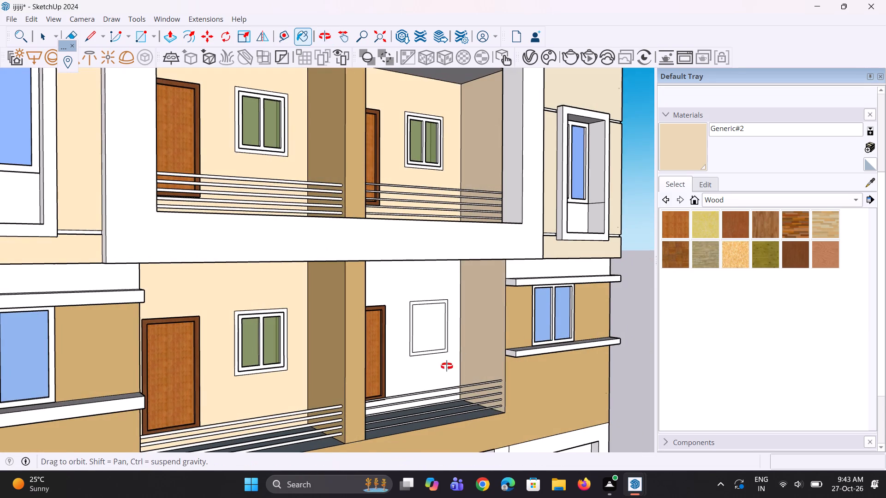
{"action": "middle_click_drag", "start_coordinate": [447, 366], "coordinate": [377, 374]}
{"action": "left_click", "coordinate": [372, 311]}
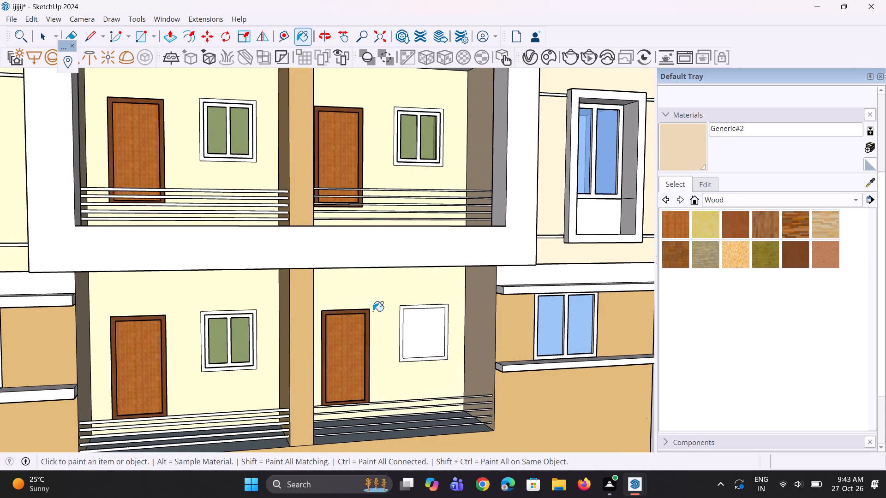
Sample Generic#3 from the beige corner wall and paint the inner walls of the vertical recess on the louvred side.
{"action": "scroll", "coordinate": [383, 311], "scroll_direction": "down", "scroll_amount": 16}
{"action": "middle_click_drag", "start_coordinate": [395, 368], "coordinate": [344, 355]}
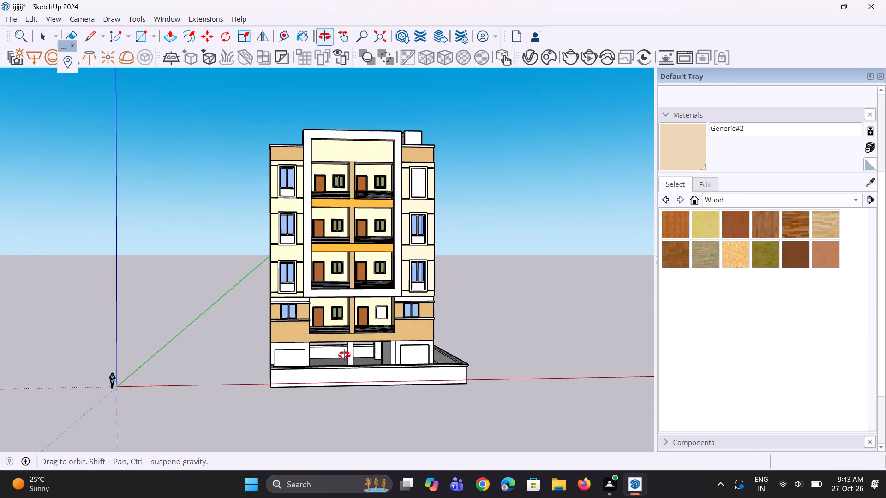
{"action": "middle_click_drag", "start_coordinate": [344, 355], "coordinate": [300, 355]}
{"action": "scroll", "coordinate": [368, 333], "scroll_direction": "up", "scroll_amount": 7}
{"action": "scroll", "coordinate": [409, 364], "scroll_direction": "up", "scroll_amount": 3}
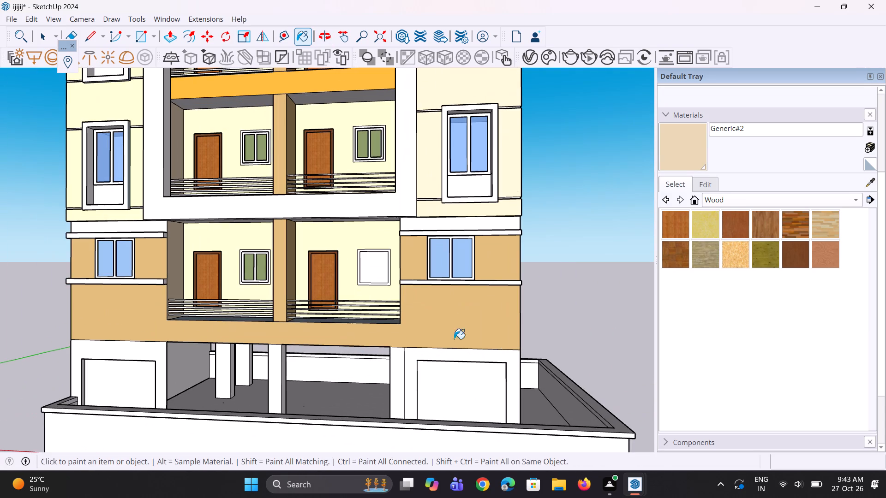
{"action": "key", "text": "space"}
{"action": "key", "text": "space"}
{"action": "key", "text": "space"}
{"action": "left_click", "coordinate": [874, 185]}
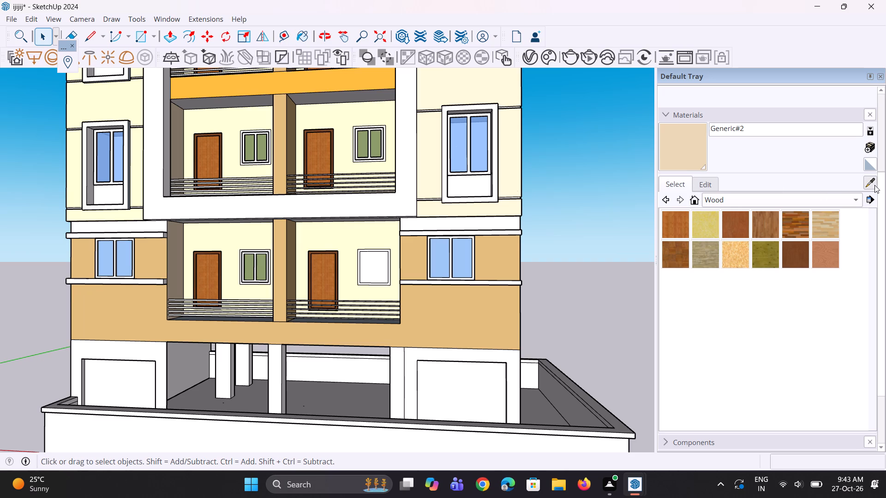
{"action": "middle_click_drag", "start_coordinate": [603, 292], "coordinate": [460, 329]}
{"action": "left_click", "coordinate": [451, 197]}
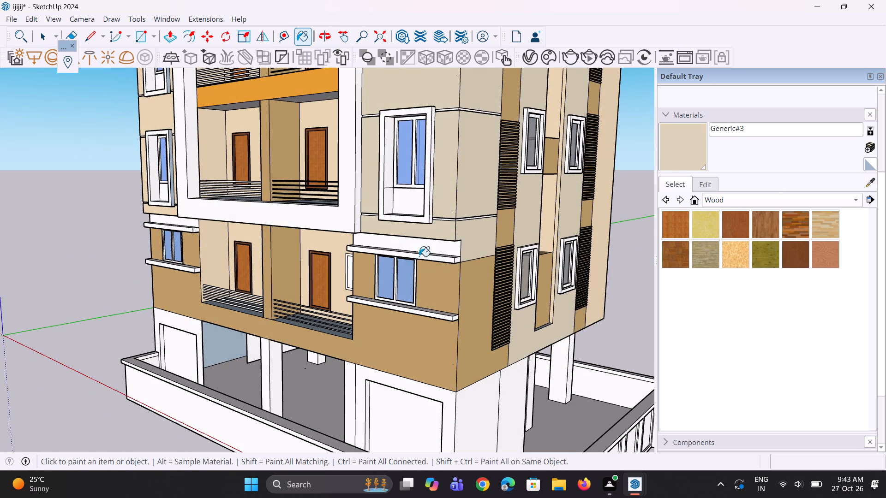
{"action": "scroll", "coordinate": [409, 312], "scroll_direction": "down", "scroll_amount": 5}
{"action": "middle_click_drag", "start_coordinate": [517, 255], "coordinate": [484, 251]}
{"action": "scroll", "coordinate": [513, 225], "scroll_direction": "up", "scroll_amount": 2}
{"action": "left_click", "coordinate": [502, 236]}
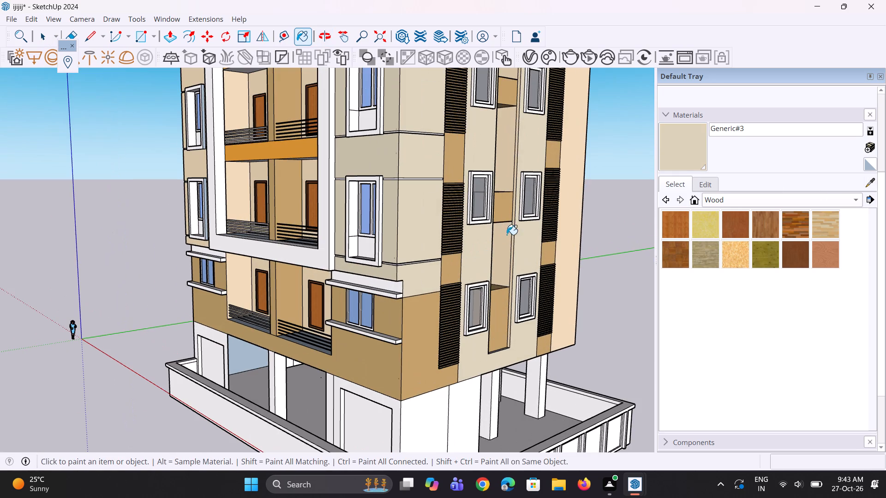
{"action": "middle_click_drag", "start_coordinate": [500, 226], "coordinate": [162, 232]}
{"action": "left_click", "coordinate": [289, 261]}
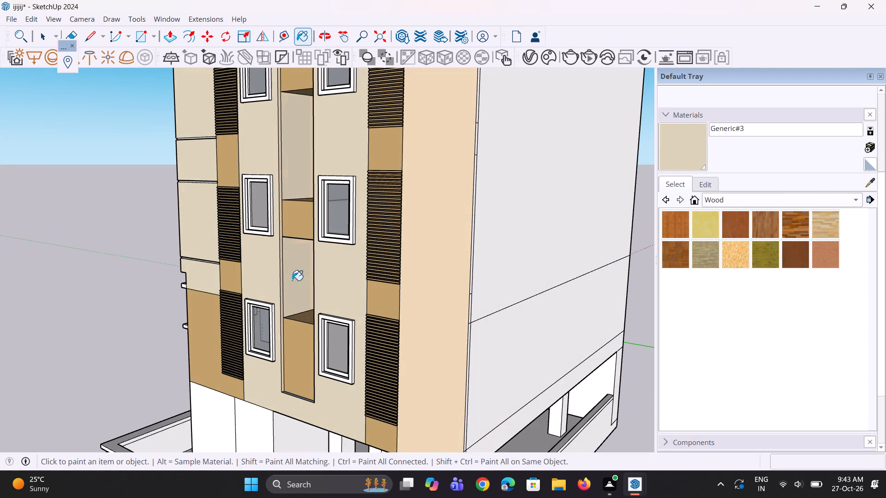
Repaint the wall strip at the far end of the louvred side with Generic#3.
{"action": "middle_click_drag", "start_coordinate": [326, 340], "coordinate": [539, 340]}
{"action": "scroll", "coordinate": [448, 344], "scroll_direction": "down", "scroll_amount": 6}
{"action": "middle_click_drag", "start_coordinate": [488, 333], "coordinate": [578, 311]}
{"action": "scroll", "coordinate": [519, 332], "scroll_direction": "up", "scroll_amount": 1}
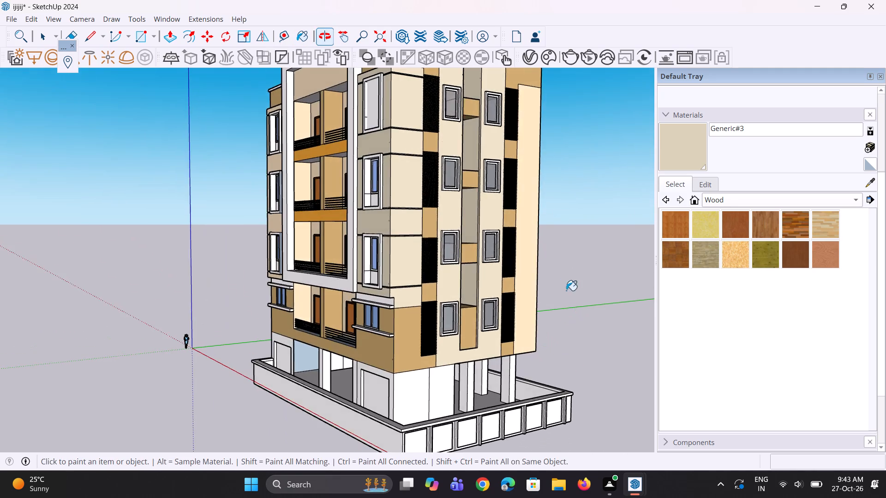
{"action": "scroll", "coordinate": [524, 267], "scroll_direction": "up", "scroll_amount": 3}
{"action": "left_click", "coordinate": [524, 267]}
Paint the rooftop tower above the recess with Generic#3, including its side faces and top.
{"action": "scroll", "coordinate": [497, 350], "scroll_direction": "down", "scroll_amount": 10}
{"action": "scroll", "coordinate": [503, 204], "scroll_direction": "up", "scroll_amount": 1}
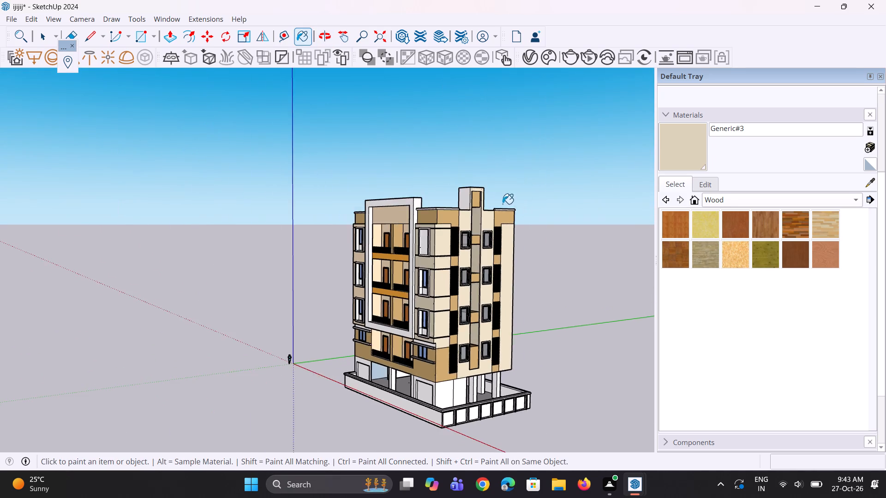
{"action": "scroll", "coordinate": [503, 204], "scroll_direction": "up", "scroll_amount": 8}
{"action": "left_click", "coordinate": [478, 229]}
{"action": "scroll", "coordinate": [446, 190], "scroll_direction": "up", "scroll_amount": 3}
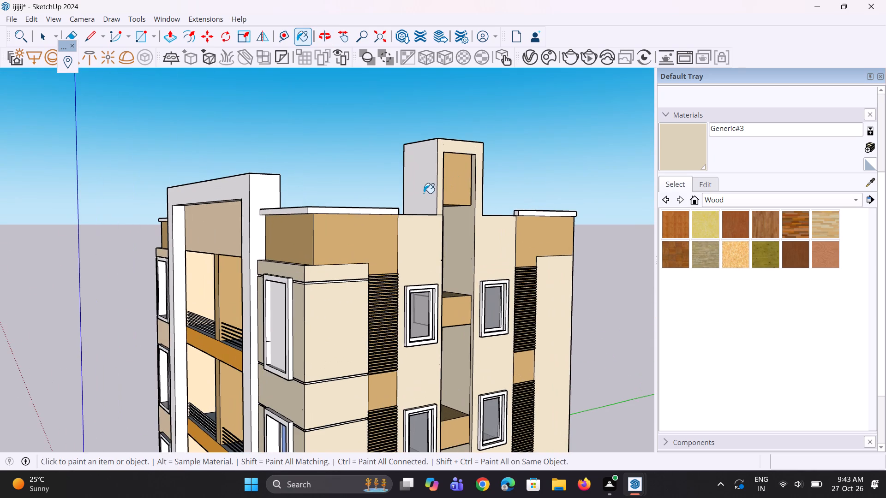
{"action": "left_click", "coordinate": [424, 193]}
{"action": "middle_click_drag", "start_coordinate": [395, 239], "coordinate": [476, 304]}
{"action": "scroll", "coordinate": [407, 245], "scroll_direction": "up", "scroll_amount": 1}
{"action": "scroll", "coordinate": [468, 171], "scroll_direction": "up", "scroll_amount": 2}
{"action": "left_click", "coordinate": [473, 147]}
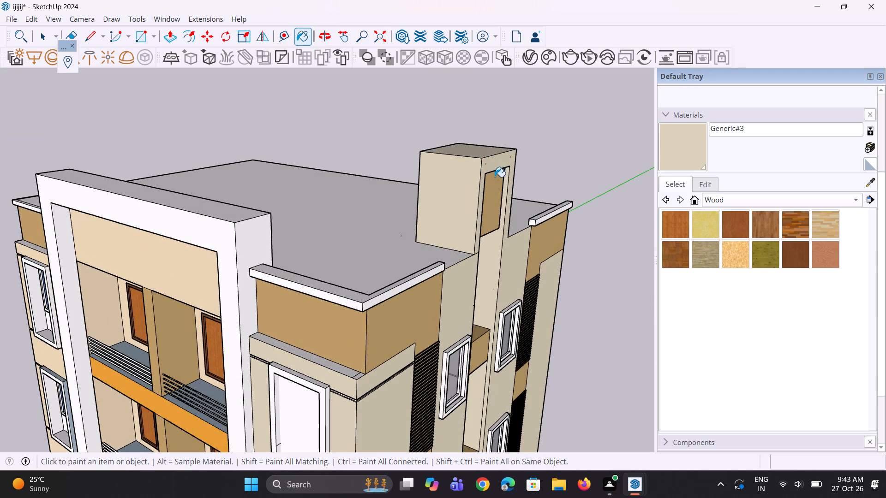
{"action": "middle_click_drag", "start_coordinate": [425, 189], "coordinate": [96, 133]}
{"action": "left_click", "coordinate": [311, 171]}
Erase the dividing edge near the top of the rooftop tower's far side face.
{"action": "scroll", "coordinate": [317, 153], "scroll_direction": "up", "scroll_amount": 3}
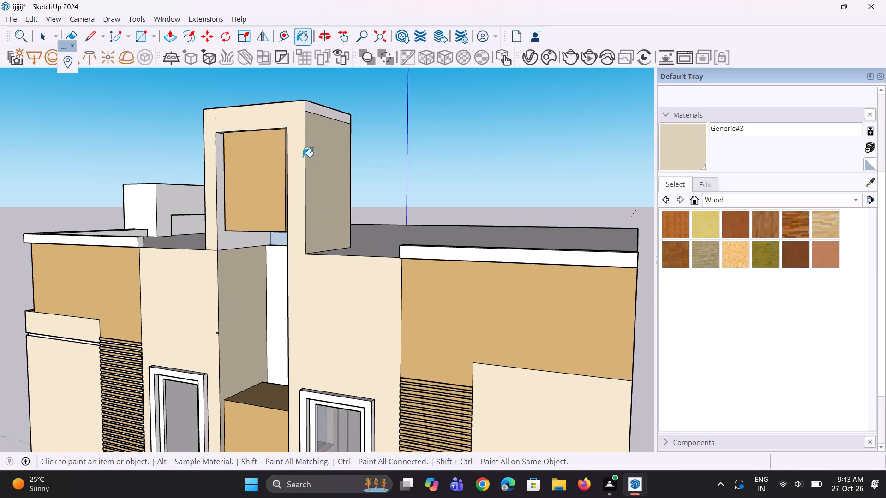
{"action": "key", "text": "e"}
{"action": "scroll", "coordinate": [312, 140], "scroll_direction": "up", "scroll_amount": 2}
{"action": "left_click_drag", "start_coordinate": [319, 109], "coordinate": [319, 115]}
Repaint the wide panel above the top balconies, inside the white front frame, with Generic#3.
{"action": "scroll", "coordinate": [266, 214], "scroll_direction": "down", "scroll_amount": 5}
{"action": "middle_click_drag", "start_coordinate": [274, 251], "coordinate": [498, 320]}
{"action": "scroll", "coordinate": [403, 280], "scroll_direction": "down", "scroll_amount": 5}
{"action": "middle_click_drag", "start_coordinate": [376, 310], "coordinate": [434, 230]}
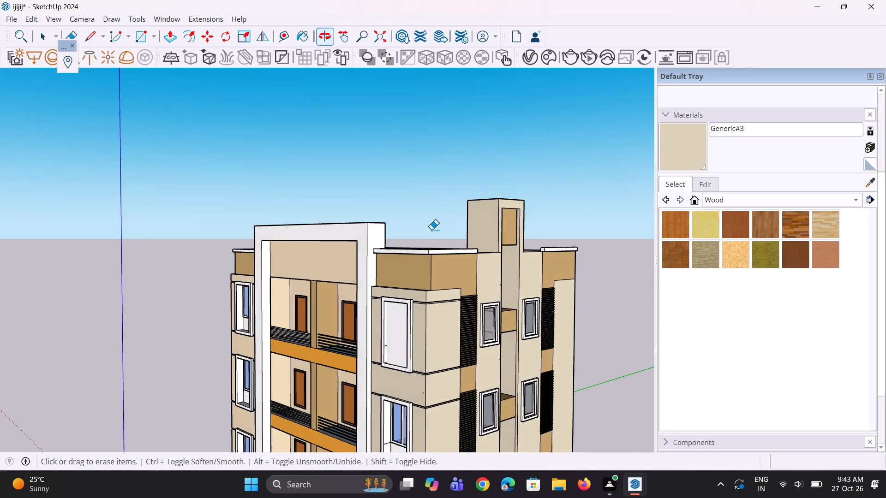
{"action": "scroll", "coordinate": [422, 235], "scroll_direction": "down", "scroll_amount": 6}
{"action": "middle_click_drag", "start_coordinate": [376, 325], "coordinate": [576, 316]}
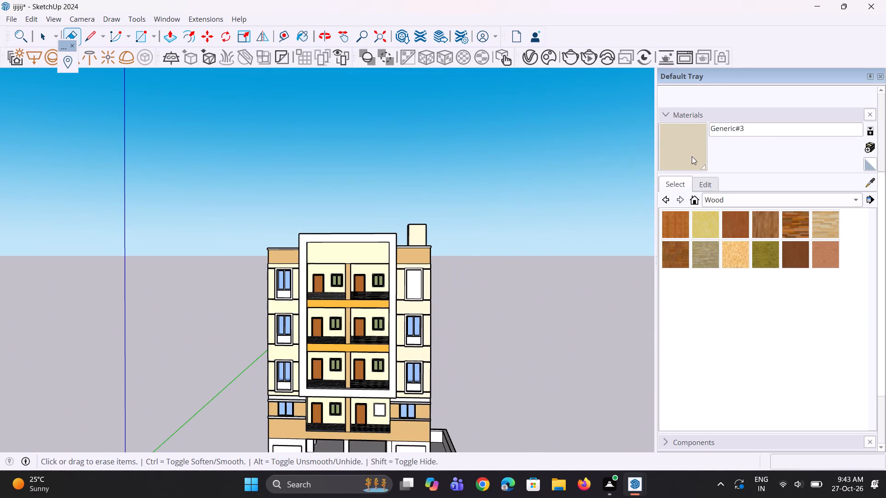
{"action": "left_click", "coordinate": [692, 156]}
{"action": "scroll", "coordinate": [344, 238], "scroll_direction": "up", "scroll_amount": 3}
{"action": "left_click", "coordinate": [337, 253]}
Repaint the top floor at the front's left corner with Generic#3, covering the window wall and the bands above and below.
{"action": "middle_click_drag", "start_coordinate": [317, 295], "coordinate": [532, 297]}
{"action": "scroll", "coordinate": [532, 297], "scroll_direction": "up", "scroll_amount": 1}
{"action": "middle_click_drag", "start_coordinate": [532, 297], "coordinate": [570, 296]}
{"action": "scroll", "coordinate": [251, 342], "scroll_direction": "up", "scroll_amount": 6}
{"action": "left_click", "coordinate": [279, 312]}
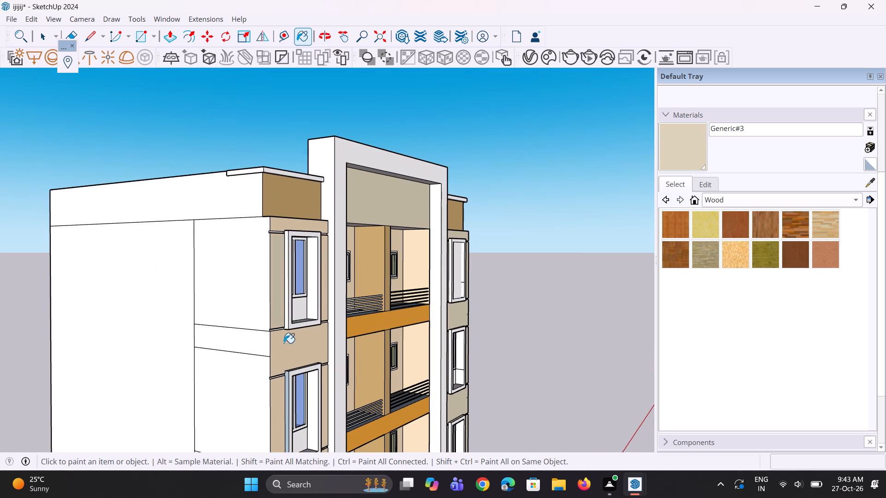
{"action": "left_click", "coordinate": [286, 350]}
{"action": "scroll", "coordinate": [272, 243], "scroll_direction": "up", "scroll_amount": 4}
{"action": "left_click", "coordinate": [280, 225]}
{"action": "scroll", "coordinate": [267, 224], "scroll_direction": "down", "scroll_amount": 5}
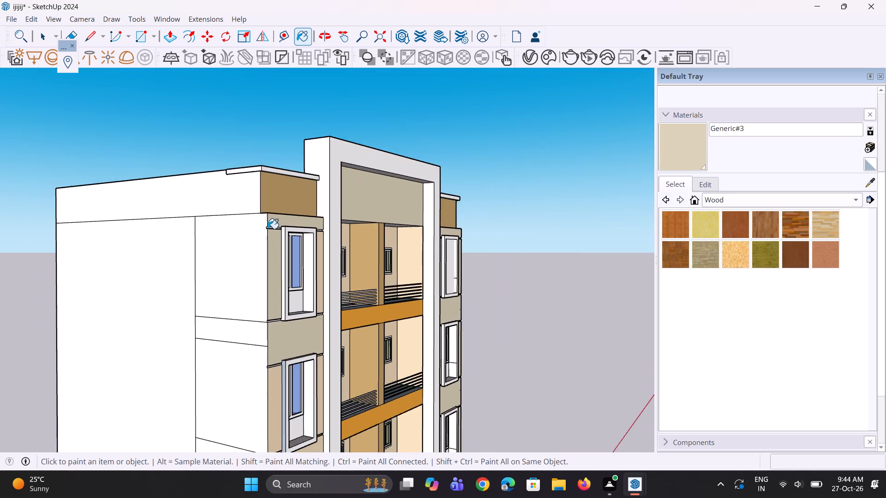
Repaint the middle beige floor at the left corner with Generic#3, covering the window wall and the band below it.
{"action": "scroll", "coordinate": [277, 324], "scroll_direction": "up", "scroll_amount": 3}
{"action": "scroll", "coordinate": [264, 285], "scroll_direction": "down", "scroll_amount": 15}
{"action": "scroll", "coordinate": [289, 377], "scroll_direction": "up", "scroll_amount": 3}
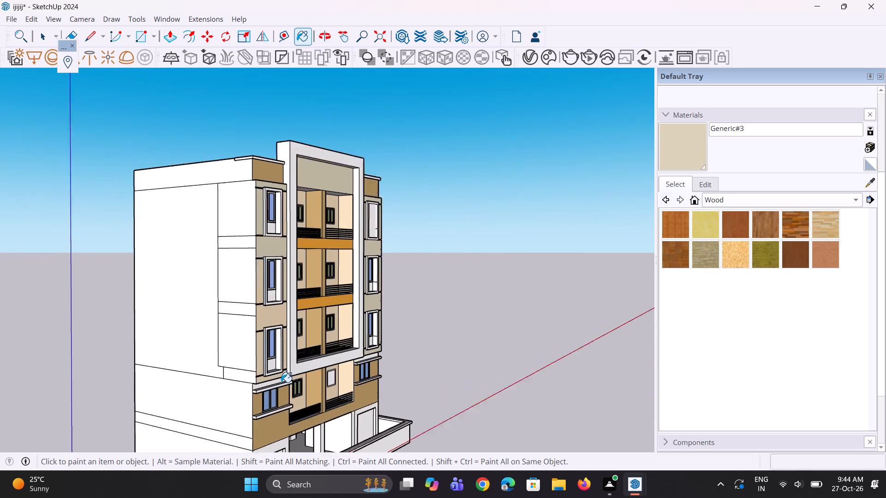
{"action": "scroll", "coordinate": [281, 382], "scroll_direction": "up", "scroll_amount": 2}
{"action": "scroll", "coordinate": [311, 312], "scroll_direction": "up", "scroll_amount": 8}
{"action": "left_click", "coordinate": [198, 258]}
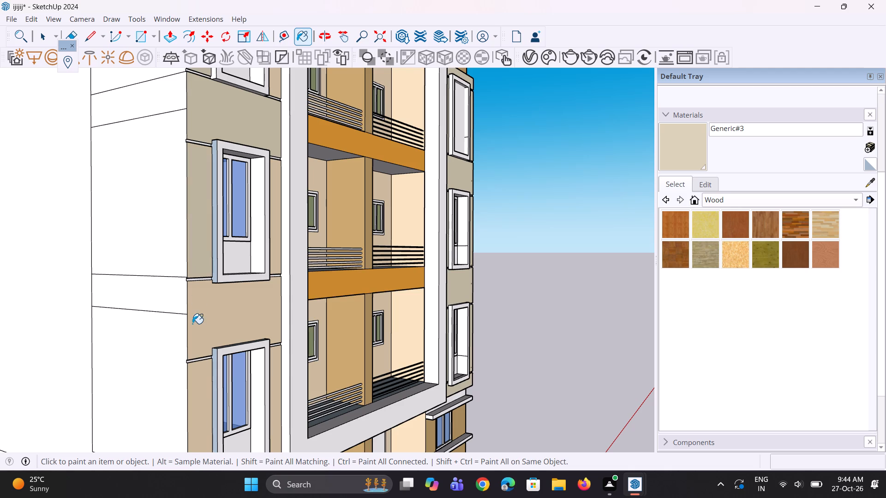
{"action": "left_click", "coordinate": [192, 324]}
Repaint the lowest beige floor at the left corner with Generic#3, covering the window wall and narrow band at its base.
{"action": "scroll", "coordinate": [242, 244], "scroll_direction": "down", "scroll_amount": 4}
{"action": "scroll", "coordinate": [215, 390], "scroll_direction": "up", "scroll_amount": 4}
{"action": "left_click", "coordinate": [216, 374]}
{"action": "scroll", "coordinate": [234, 245], "scroll_direction": "down", "scroll_amount": 4}
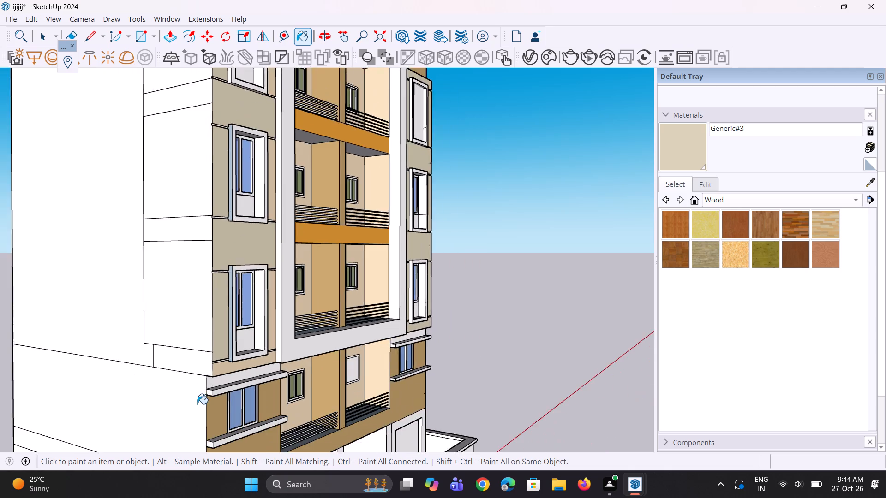
{"action": "scroll", "coordinate": [197, 411], "scroll_direction": "up", "scroll_amount": 7}
{"action": "left_click", "coordinate": [227, 346]}
{"action": "scroll", "coordinate": [219, 287], "scroll_direction": "down", "scroll_amount": 10}
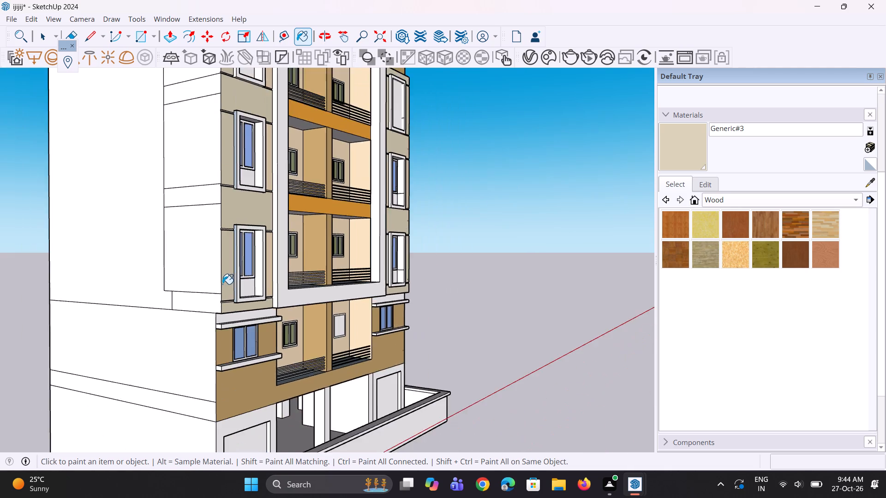
{"action": "scroll", "coordinate": [223, 363], "scroll_direction": "up", "scroll_amount": 4}
{"action": "scroll", "coordinate": [201, 373], "scroll_direction": "down", "scroll_amount": 6}
{"action": "middle_click_drag", "start_coordinate": [242, 361], "coordinate": [60, 351]}
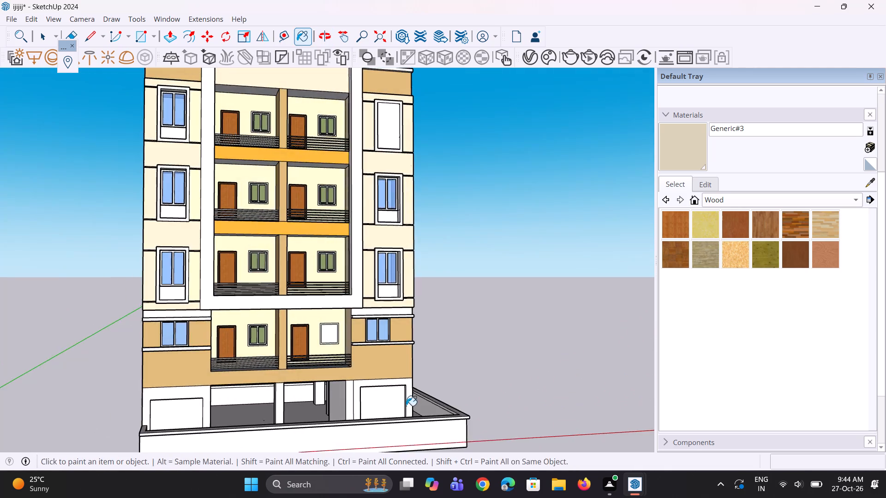
Sample the tan Generic material from the lowest floor's wall and paint the white bands above the upper ledges at both front corners.
{"action": "middle_click_drag", "start_coordinate": [377, 415], "coordinate": [58, 414]}
{"action": "scroll", "coordinate": [275, 432], "scroll_direction": "down", "scroll_amount": 5}
{"action": "middle_click_drag", "start_coordinate": [303, 408], "coordinate": [353, 413]}
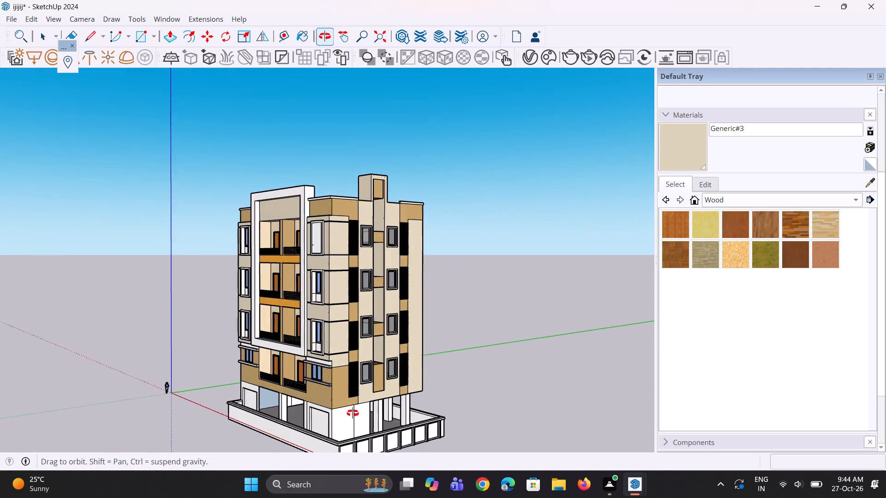
{"action": "middle_click_drag", "start_coordinate": [353, 413], "coordinate": [438, 417]}
{"action": "scroll", "coordinate": [409, 418], "scroll_direction": "up", "scroll_amount": 1}
{"action": "key", "text": "space"}
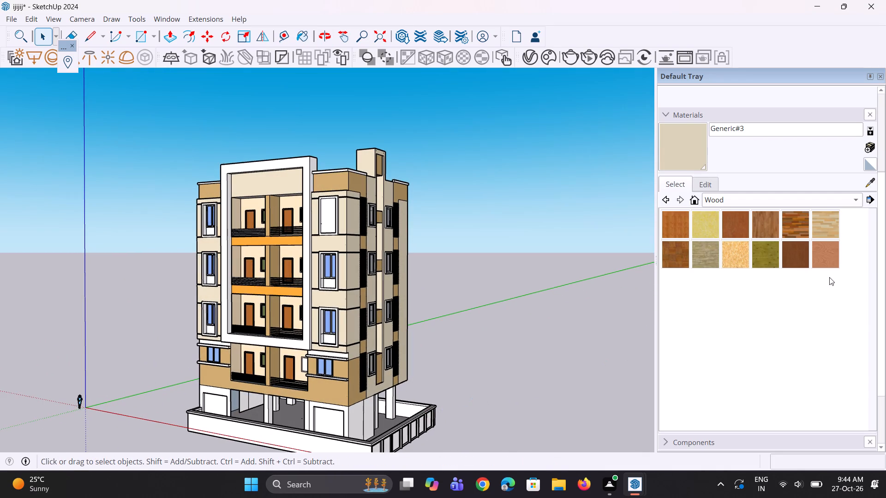
{"action": "key", "text": "space"}
{"action": "left_click", "coordinate": [873, 177]}
{"action": "scroll", "coordinate": [383, 299], "scroll_direction": "up", "scroll_amount": 2}
{"action": "scroll", "coordinate": [293, 342], "scroll_direction": "up", "scroll_amount": 2}
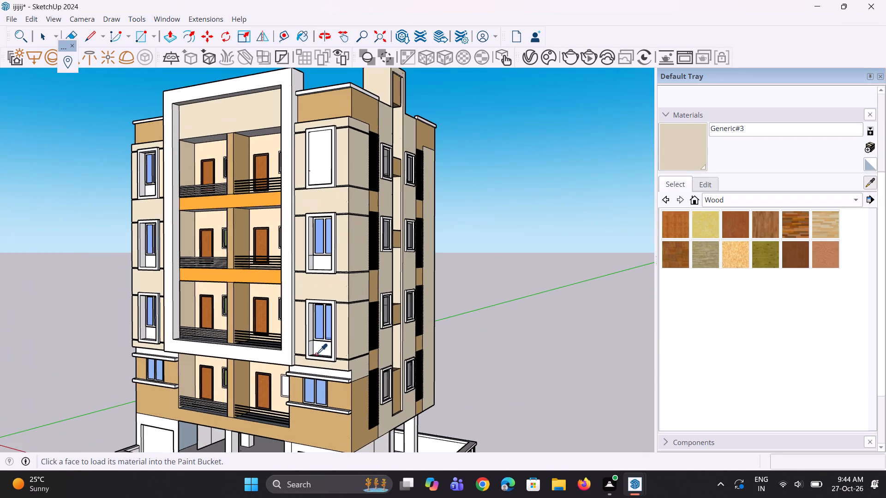
{"action": "left_click", "coordinate": [333, 397]}
{"action": "middle_click_drag", "start_coordinate": [323, 410], "coordinate": [359, 366]}
{"action": "scroll", "coordinate": [360, 365], "scroll_direction": "up", "scroll_amount": 3}
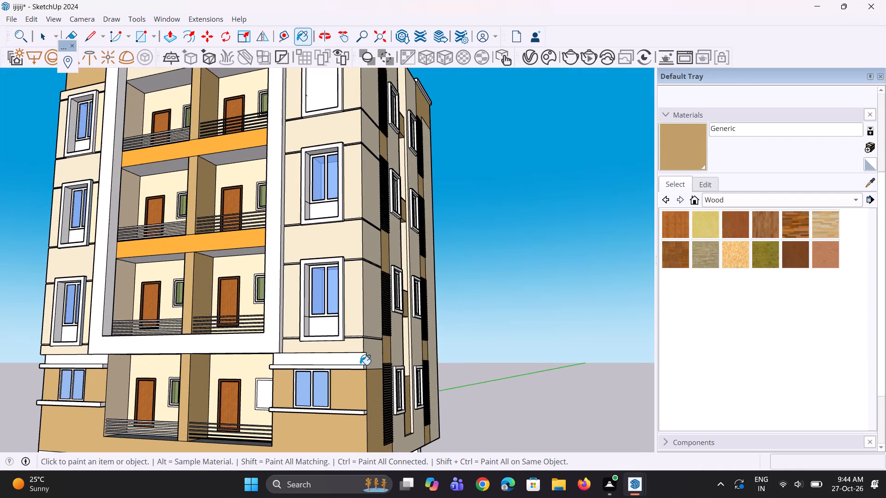
{"action": "left_click", "coordinate": [361, 363]}
{"action": "scroll", "coordinate": [295, 380], "scroll_direction": "down", "scroll_amount": 4}
{"action": "scroll", "coordinate": [57, 387], "scroll_direction": "up", "scroll_amount": 4}
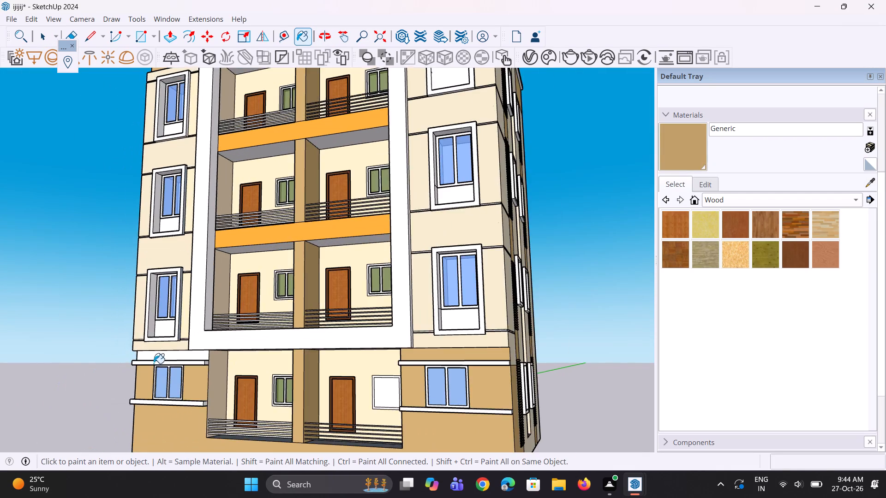
{"action": "scroll", "coordinate": [155, 363], "scroll_direction": "up", "scroll_amount": 3}
{"action": "left_click", "coordinate": [174, 353]}
Examine the paint scheme of the whole building across its front and side facades.
{"action": "scroll", "coordinate": [157, 355], "scroll_direction": "down", "scroll_amount": 6}
{"action": "middle_click_drag", "start_coordinate": [133, 372], "coordinate": [254, 383]}
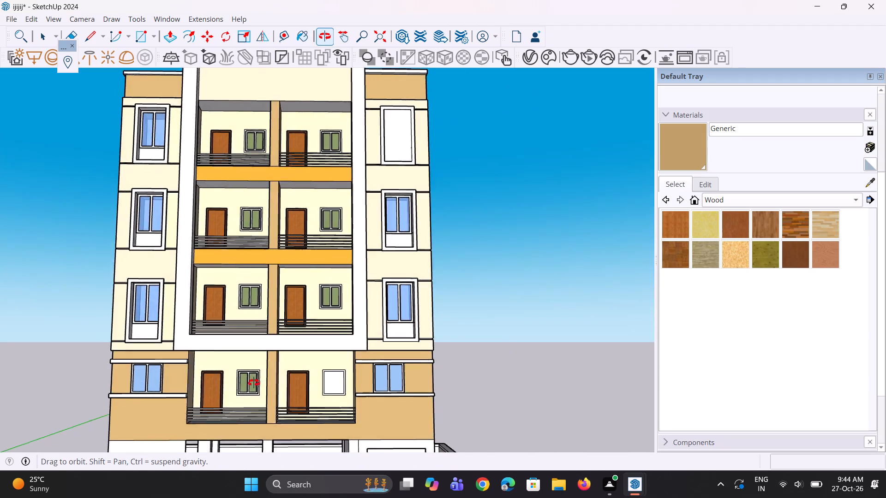
{"action": "middle_click_drag", "start_coordinate": [254, 383], "coordinate": [313, 349]}
{"action": "scroll", "coordinate": [232, 389], "scroll_direction": "down", "scroll_amount": 5}
{"action": "middle_click_drag", "start_coordinate": [298, 370], "coordinate": [142, 418]}
{"action": "middle_click_drag", "start_coordinate": [246, 369], "coordinate": [134, 391]}
{"action": "scroll", "coordinate": [253, 313], "scroll_direction": "up", "scroll_amount": 6}
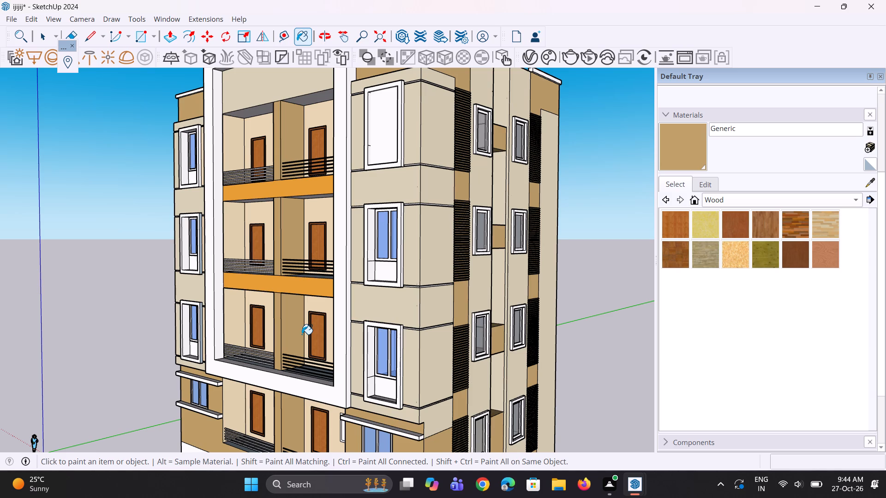
{"action": "scroll", "coordinate": [308, 322], "scroll_direction": "down", "scroll_amount": 9}
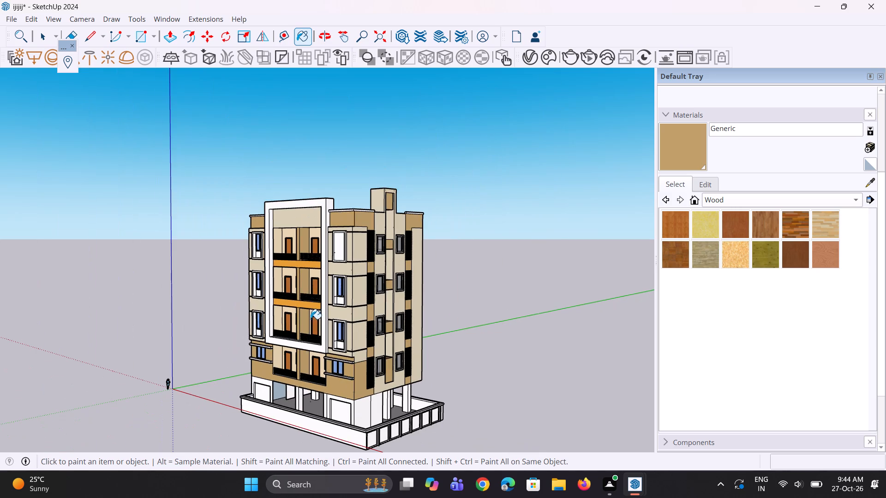
{"action": "scroll", "coordinate": [255, 312], "scroll_direction": "down", "scroll_amount": 5}
{"action": "middle_click_drag", "start_coordinate": [260, 306], "coordinate": [255, 251]}
{"action": "scroll", "coordinate": [259, 277], "scroll_direction": "up", "scroll_amount": 1}
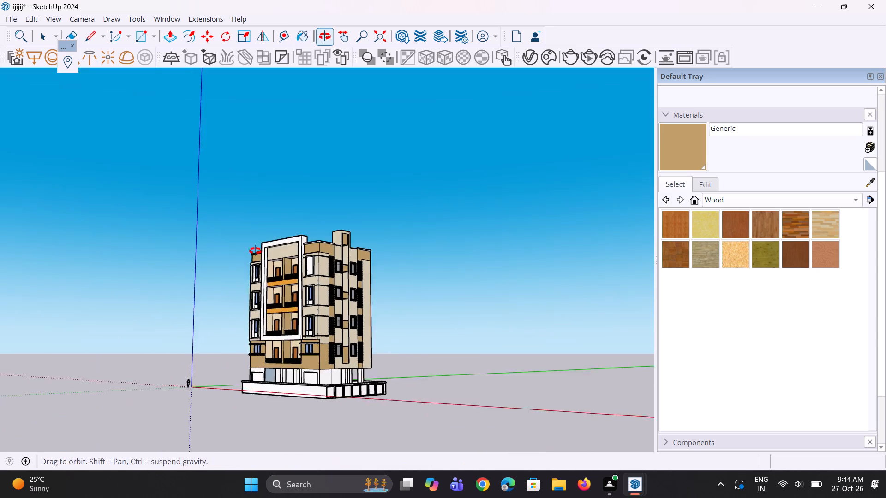
{"action": "middle_click_drag", "start_coordinate": [255, 251], "coordinate": [254, 250]}
{"action": "scroll", "coordinate": [275, 240], "scroll_direction": "up", "scroll_amount": 7}
{"action": "middle_click_drag", "start_coordinate": [303, 326], "coordinate": [238, 365]}
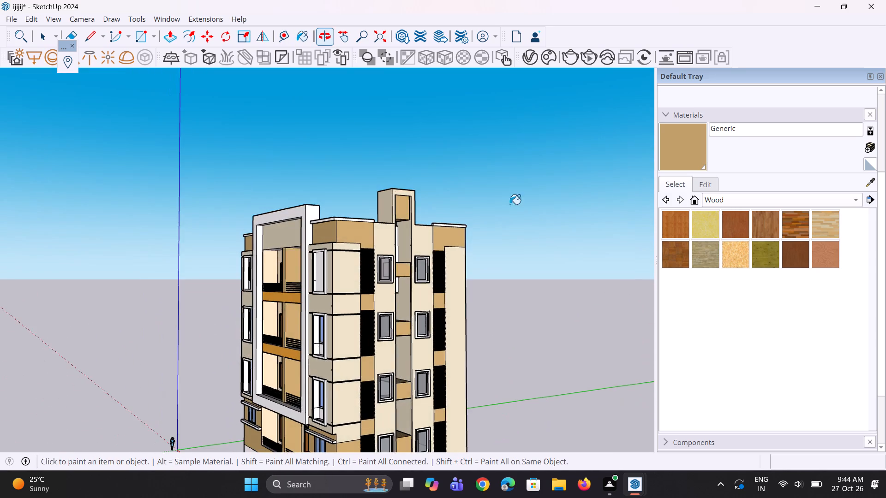
{"action": "scroll", "coordinate": [452, 183], "scroll_direction": "up", "scroll_amount": 2}
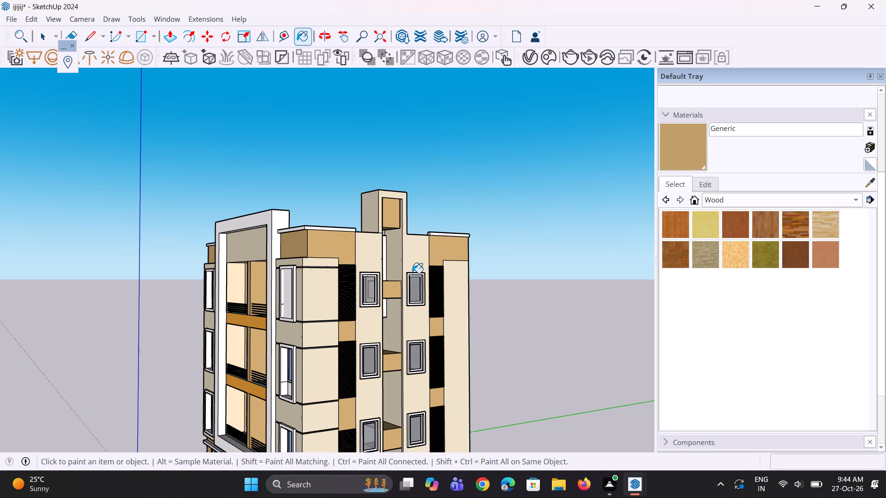
{"action": "scroll", "coordinate": [412, 273], "scroll_direction": "down", "scroll_amount": 3}
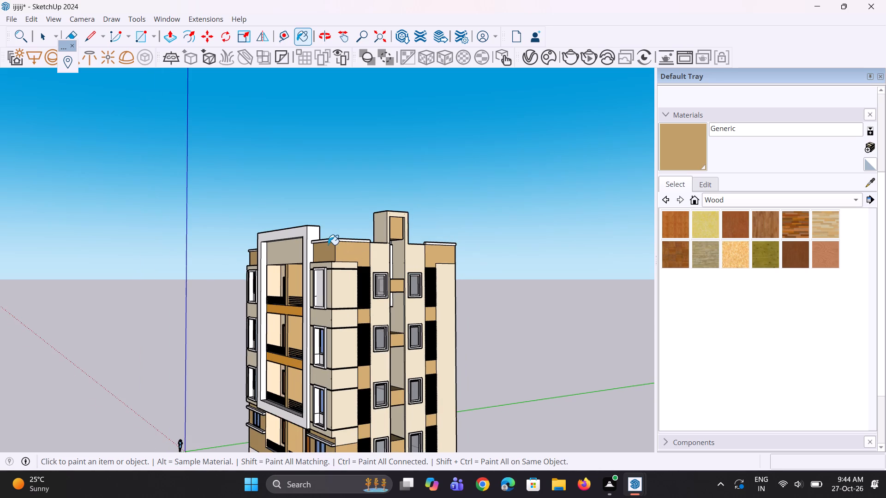
{"action": "scroll", "coordinate": [326, 244], "scroll_direction": "down", "scroll_amount": 4}
{"action": "middle_click_drag", "start_coordinate": [325, 244], "coordinate": [329, 263]}
{"action": "scroll", "coordinate": [309, 264], "scroll_direction": "up", "scroll_amount": 2}
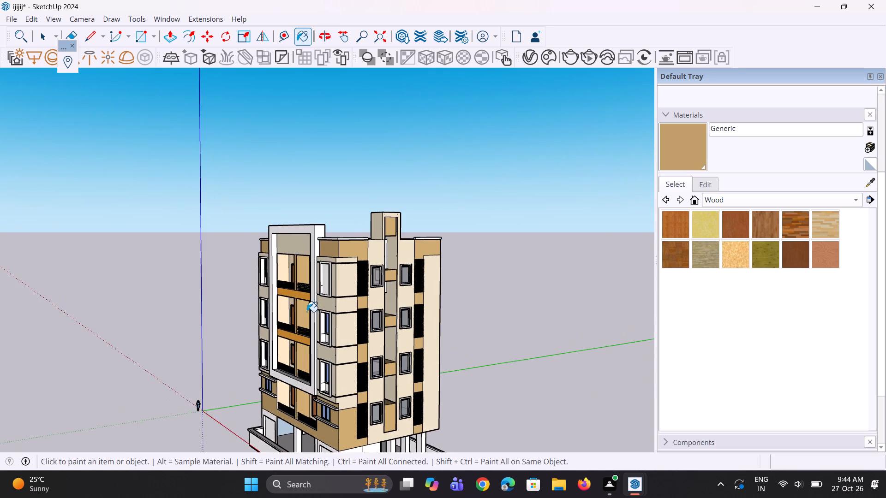
{"action": "scroll", "coordinate": [238, 245], "scroll_direction": "down", "scroll_amount": 3}
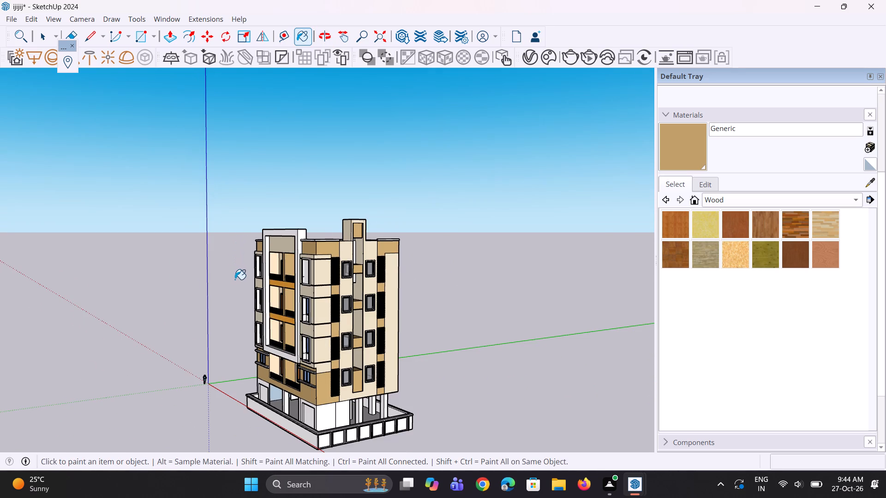
{"action": "scroll", "coordinate": [236, 280], "scroll_direction": "down", "scroll_amount": 1}
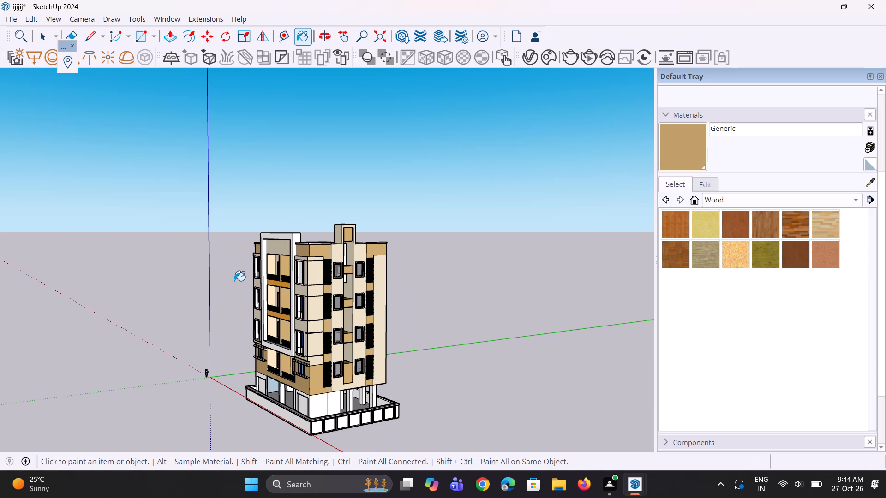
{"action": "scroll", "coordinate": [234, 281], "scroll_direction": "down", "scroll_amount": 4}
{"action": "middle_click_drag", "start_coordinate": [237, 277], "coordinate": [258, 264]}
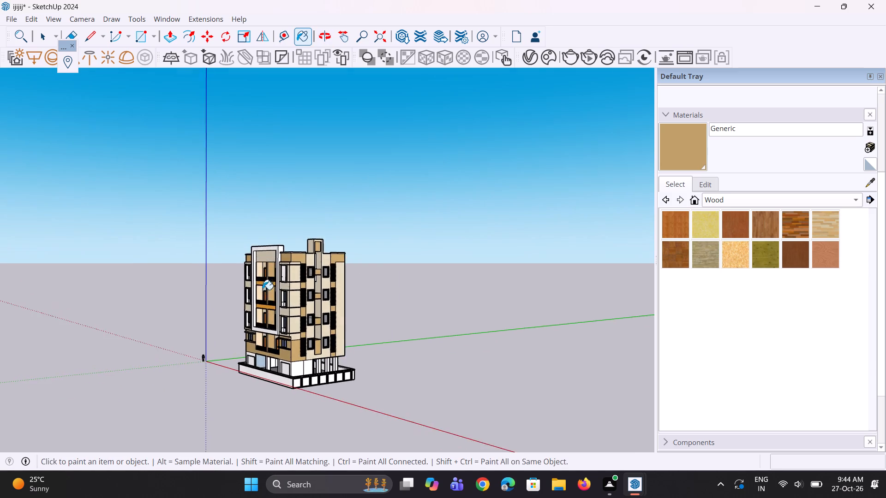
{"action": "scroll", "coordinate": [272, 334], "scroll_direction": "up", "scroll_amount": 5}
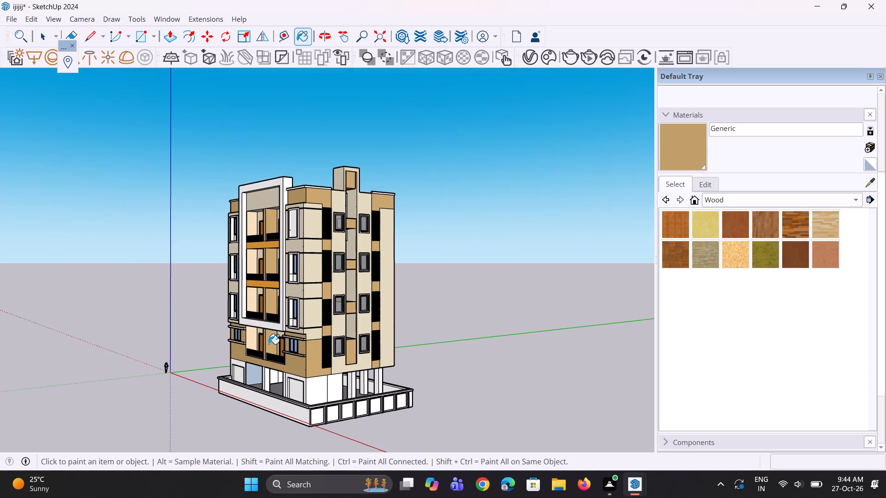
{"action": "scroll", "coordinate": [269, 344], "scroll_direction": "up", "scroll_amount": 1}
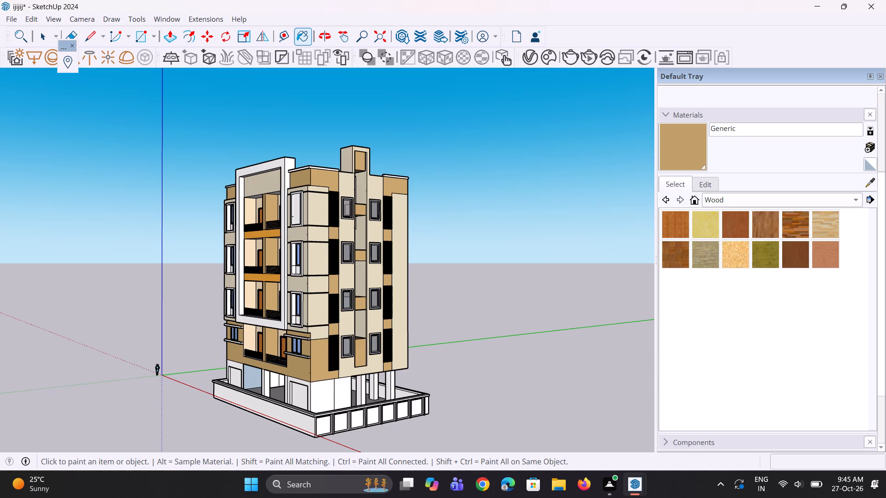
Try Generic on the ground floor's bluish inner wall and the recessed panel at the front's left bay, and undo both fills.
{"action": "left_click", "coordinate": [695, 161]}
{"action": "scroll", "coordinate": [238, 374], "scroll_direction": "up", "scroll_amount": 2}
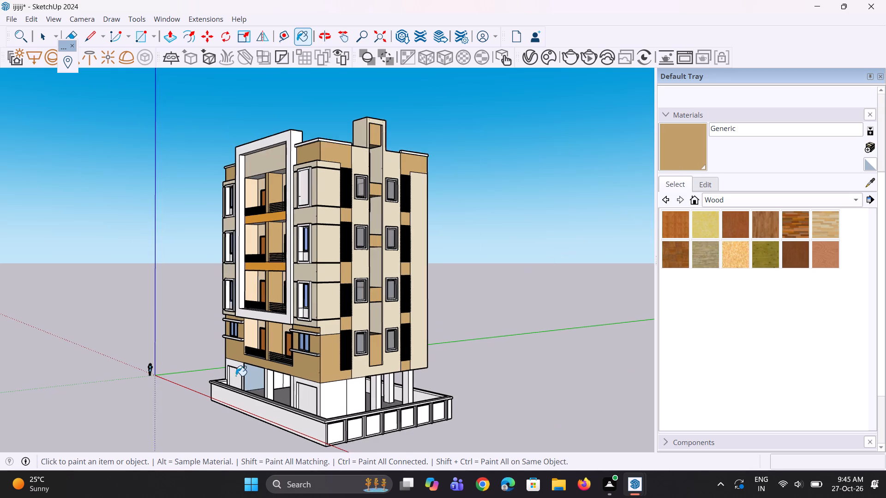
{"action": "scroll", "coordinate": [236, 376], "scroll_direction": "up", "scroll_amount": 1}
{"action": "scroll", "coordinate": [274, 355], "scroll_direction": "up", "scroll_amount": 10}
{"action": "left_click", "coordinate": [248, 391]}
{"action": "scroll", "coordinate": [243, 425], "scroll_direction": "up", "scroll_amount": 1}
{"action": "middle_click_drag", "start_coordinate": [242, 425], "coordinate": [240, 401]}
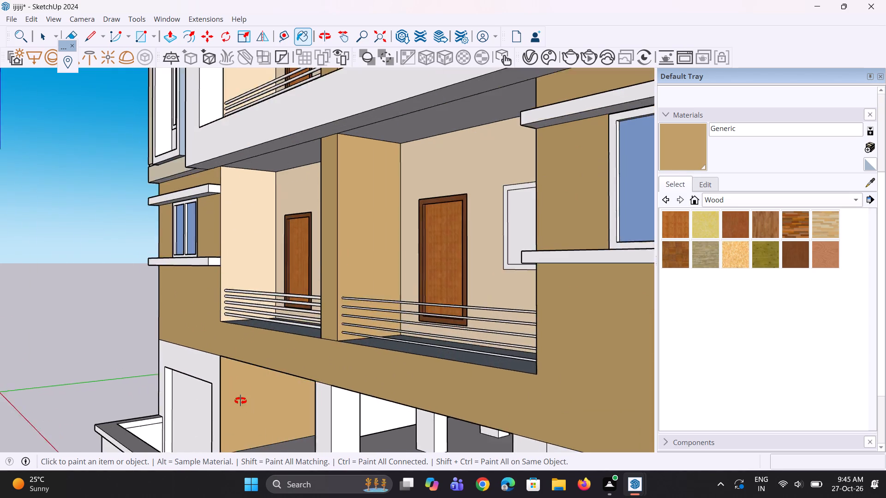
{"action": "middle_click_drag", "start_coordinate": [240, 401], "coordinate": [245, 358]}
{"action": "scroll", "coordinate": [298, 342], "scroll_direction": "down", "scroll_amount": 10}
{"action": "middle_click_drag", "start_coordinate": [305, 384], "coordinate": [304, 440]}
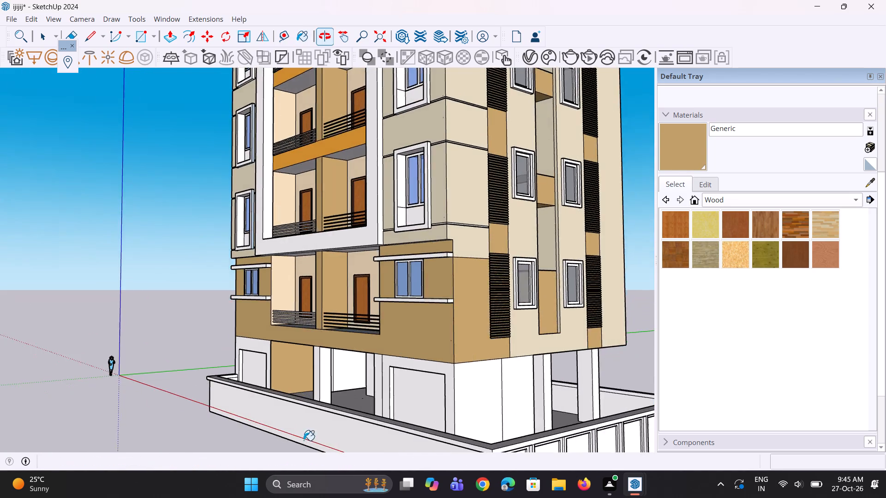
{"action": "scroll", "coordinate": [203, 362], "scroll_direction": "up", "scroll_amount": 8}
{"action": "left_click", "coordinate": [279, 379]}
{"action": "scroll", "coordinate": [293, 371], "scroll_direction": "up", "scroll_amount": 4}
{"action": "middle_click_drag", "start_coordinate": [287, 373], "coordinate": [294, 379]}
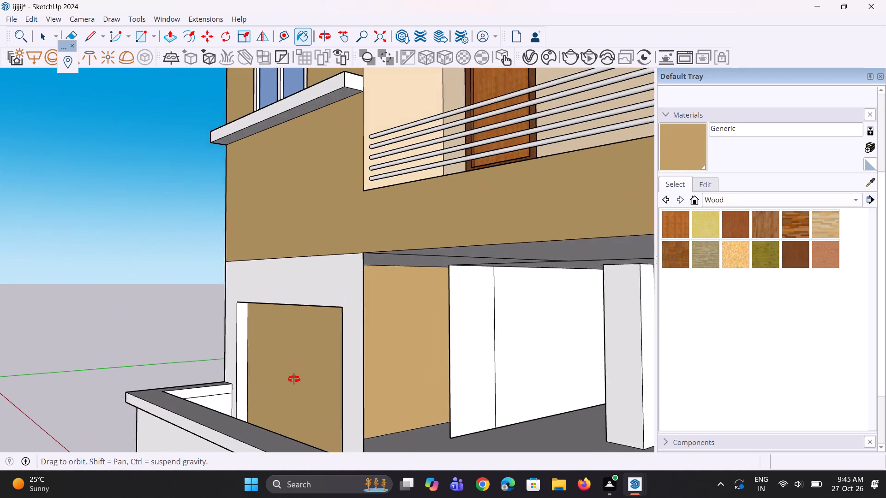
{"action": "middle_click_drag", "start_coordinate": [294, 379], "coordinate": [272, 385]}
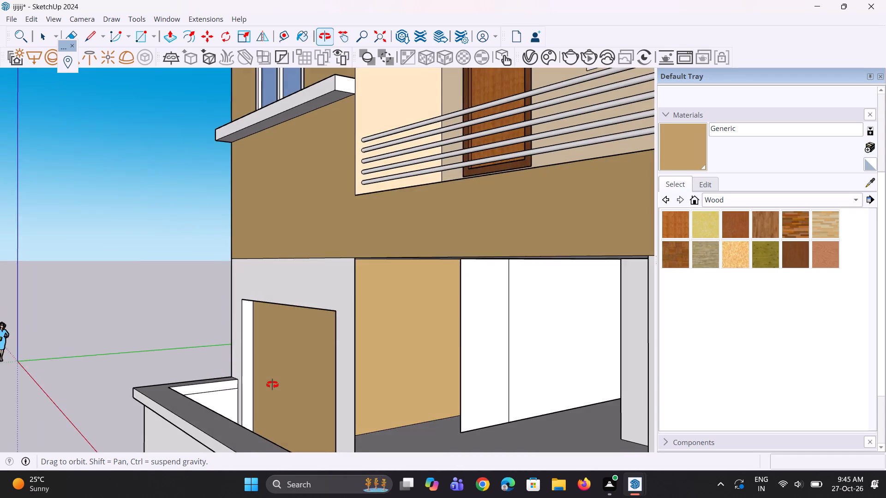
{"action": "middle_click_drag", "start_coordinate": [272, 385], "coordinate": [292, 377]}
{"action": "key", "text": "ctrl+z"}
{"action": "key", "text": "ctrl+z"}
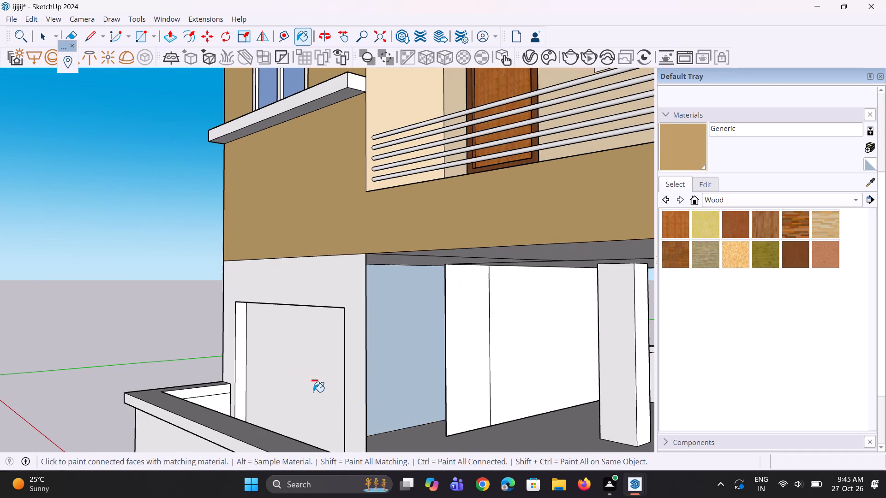
Push/Pull the inner face of the ground floor's left front wall inward by 10 3/4" and by a further 4' 10 7/8".
{"action": "middle_click_drag", "start_coordinate": [335, 397], "coordinate": [265, 390]}
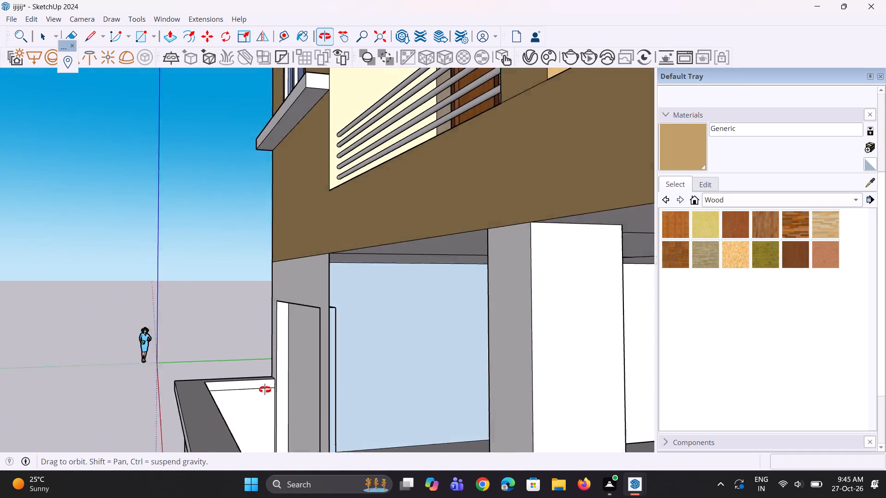
{"action": "middle_click_drag", "start_coordinate": [265, 390], "coordinate": [121, 380]}
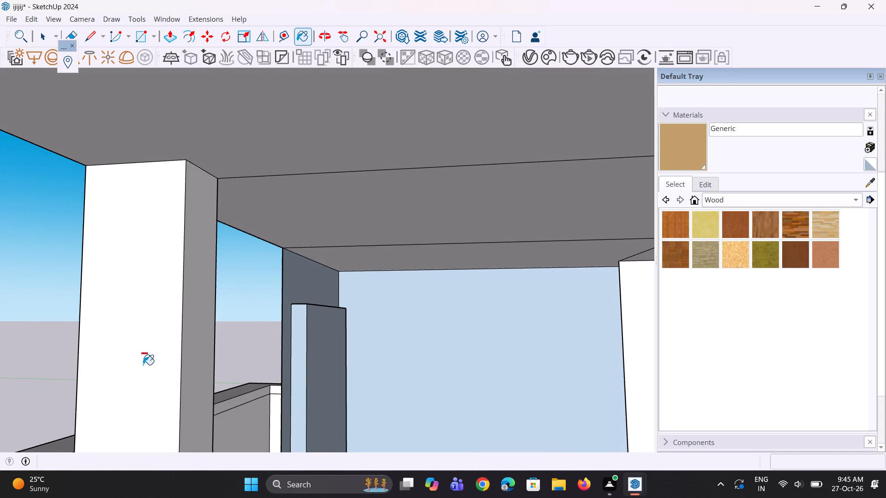
{"action": "key", "text": "p"}
{"action": "left_click", "coordinate": [290, 309]}
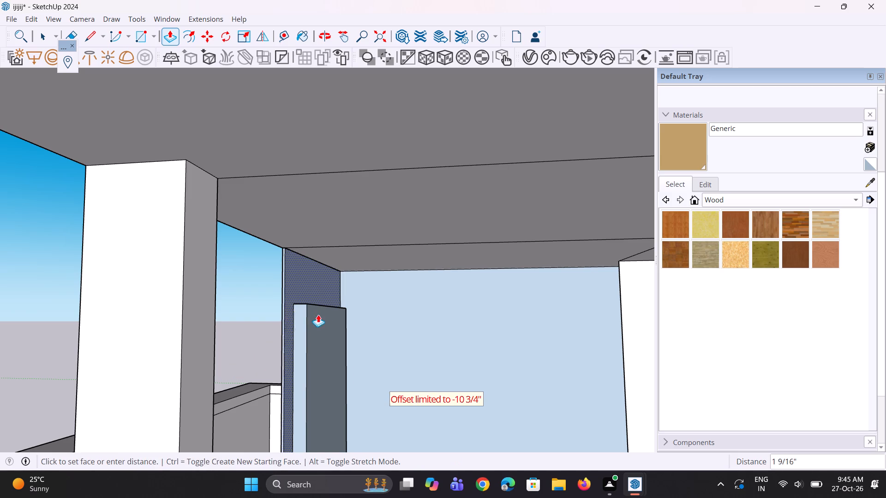
{"action": "left_click", "coordinate": [347, 320]}
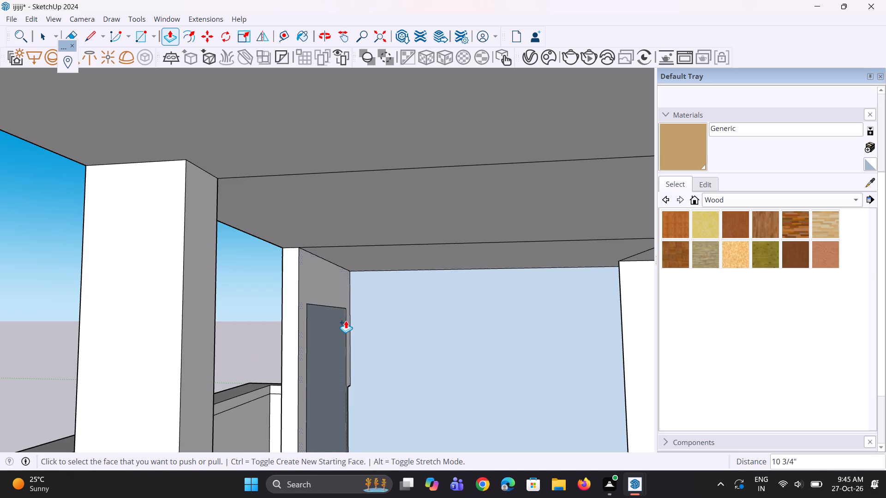
{"action": "left_click", "coordinate": [333, 289]}
{"action": "left_click", "coordinate": [406, 307]}
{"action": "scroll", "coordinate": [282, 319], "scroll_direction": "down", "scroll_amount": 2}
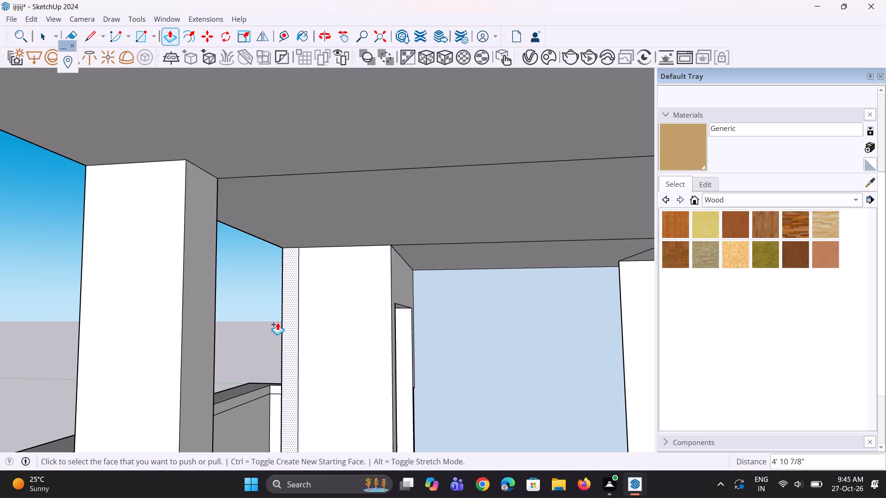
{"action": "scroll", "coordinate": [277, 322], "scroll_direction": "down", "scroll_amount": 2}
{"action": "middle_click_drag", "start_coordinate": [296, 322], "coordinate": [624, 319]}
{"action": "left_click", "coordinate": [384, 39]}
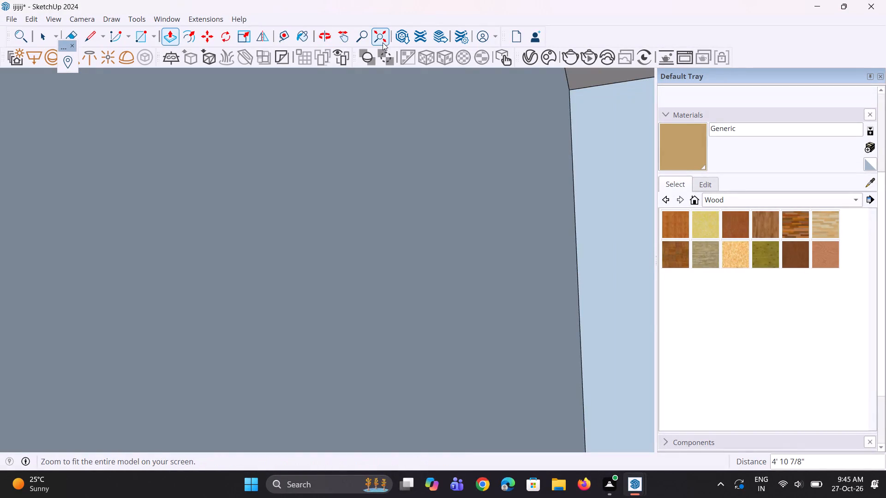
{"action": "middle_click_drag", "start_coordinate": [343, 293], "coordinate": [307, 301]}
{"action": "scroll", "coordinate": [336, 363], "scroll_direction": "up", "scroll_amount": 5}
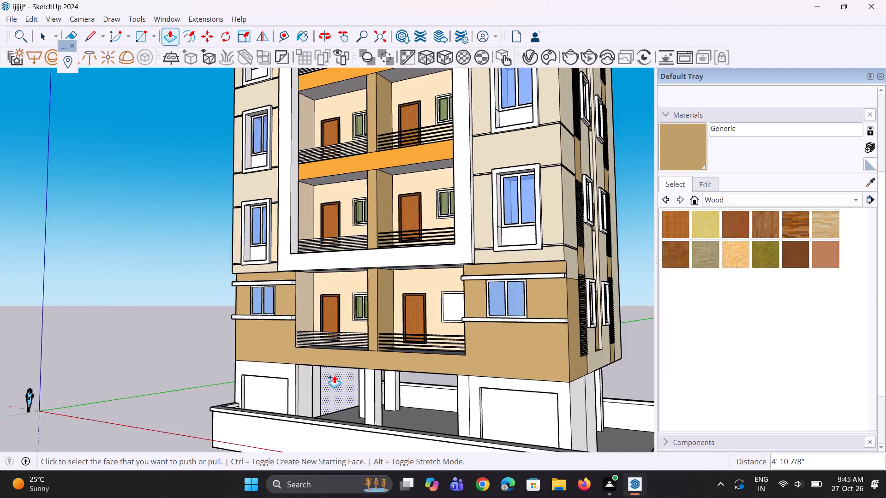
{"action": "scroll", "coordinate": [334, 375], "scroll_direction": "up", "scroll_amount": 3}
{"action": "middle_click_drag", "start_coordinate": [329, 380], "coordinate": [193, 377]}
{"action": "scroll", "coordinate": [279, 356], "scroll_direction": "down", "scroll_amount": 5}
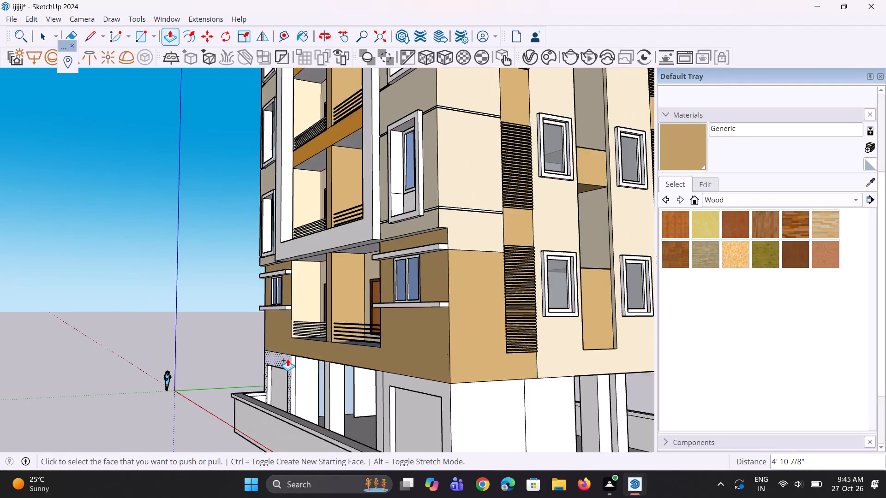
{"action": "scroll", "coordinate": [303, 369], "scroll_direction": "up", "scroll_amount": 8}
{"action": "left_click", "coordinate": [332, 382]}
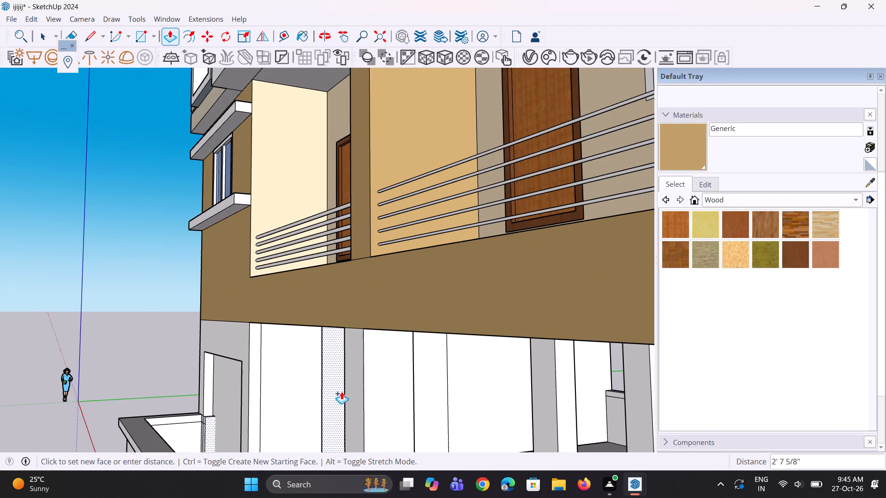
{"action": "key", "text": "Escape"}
Push/Pull the inner face of the ground floor's left front wall by 12' 3 7/8".
{"action": "middle_click_drag", "start_coordinate": [261, 409], "coordinate": [296, 399]}
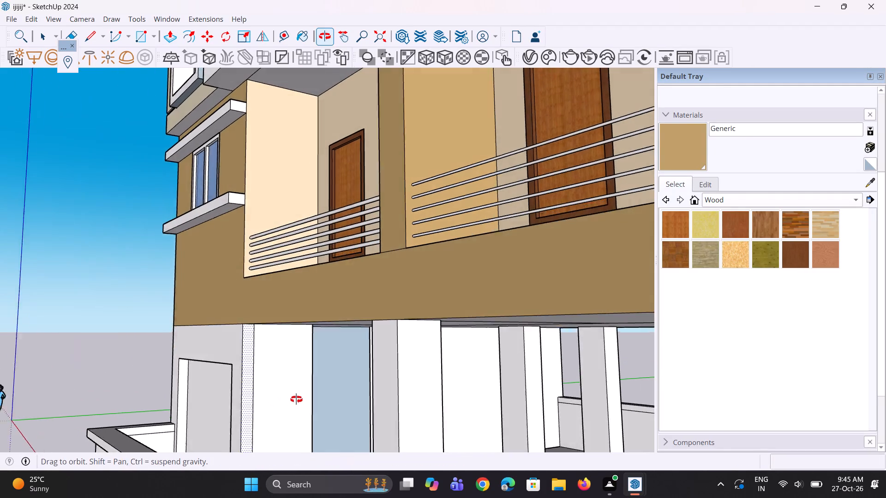
{"action": "middle_click_drag", "start_coordinate": [296, 399], "coordinate": [300, 396]}
{"action": "scroll", "coordinate": [318, 394], "scroll_direction": "up", "scroll_amount": 3}
{"action": "middle_click_drag", "start_coordinate": [353, 412], "coordinate": [610, 365]}
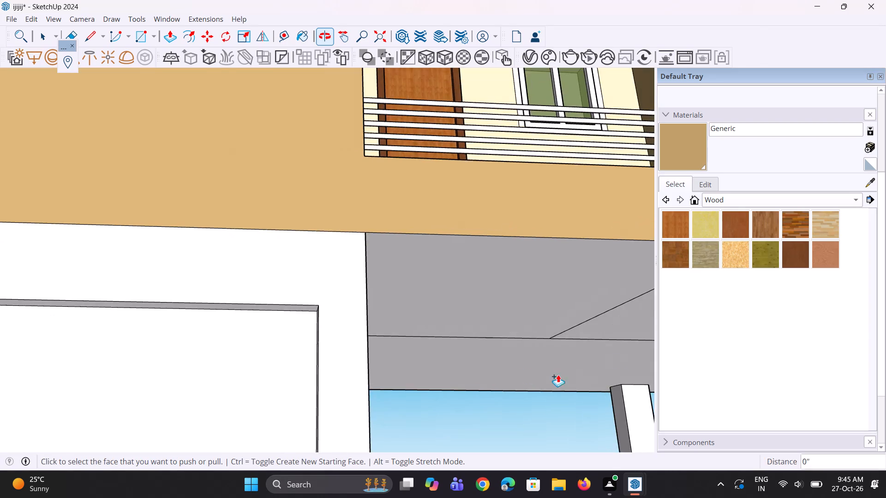
{"action": "scroll", "coordinate": [338, 368], "scroll_direction": "down", "scroll_amount": 11}
{"action": "middle_click_drag", "start_coordinate": [321, 389], "coordinate": [0, 398]}
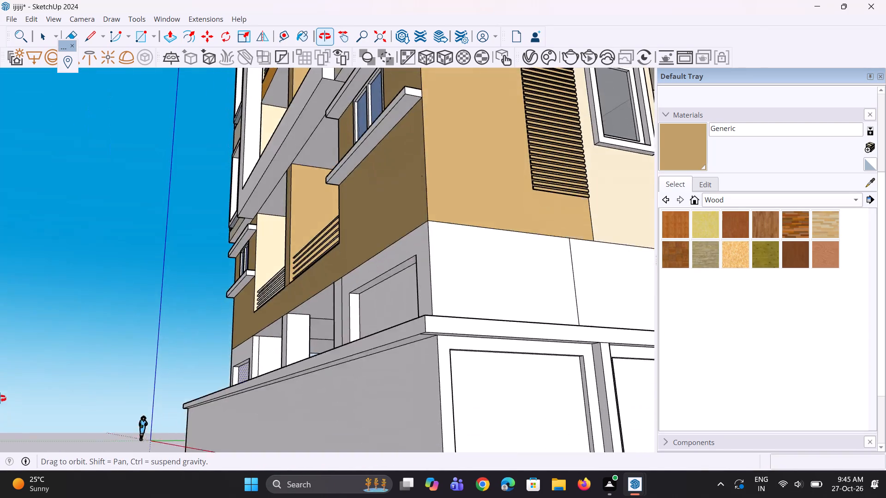
{"action": "middle_click_drag", "start_coordinate": [0, 398], "coordinate": [70, 433]}
{"action": "scroll", "coordinate": [211, 396], "scroll_direction": "up", "scroll_amount": 9}
{"action": "middle_click_drag", "start_coordinate": [417, 405], "coordinate": [308, 430]}
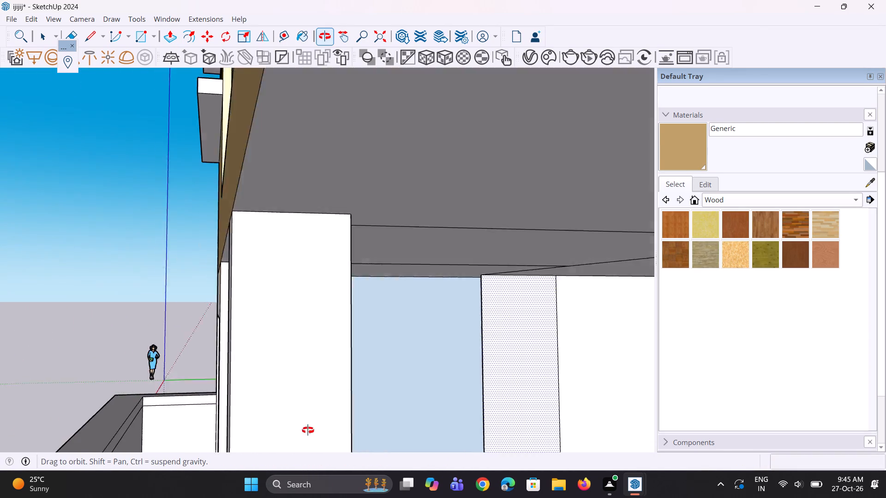
{"action": "middle_click_drag", "start_coordinate": [308, 430], "coordinate": [214, 425]}
{"action": "left_click", "coordinate": [311, 299]}
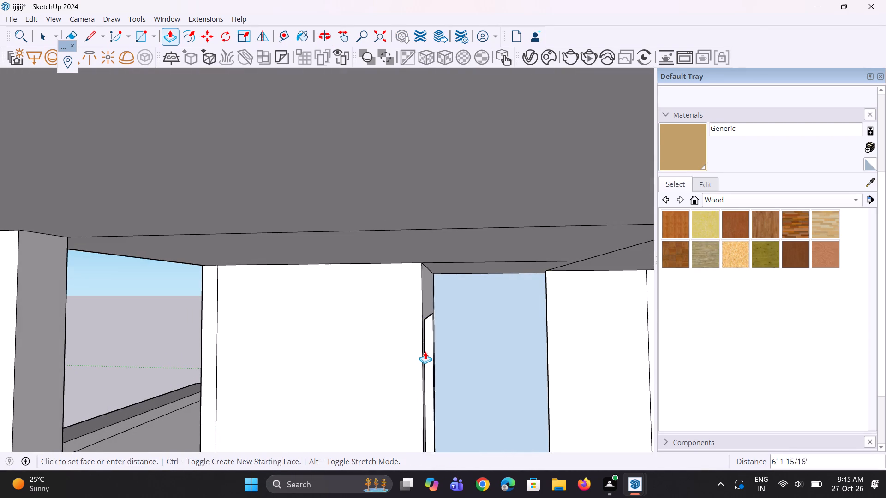
{"action": "left_click", "coordinate": [555, 437]}
{"action": "middle_click_drag", "start_coordinate": [265, 384], "coordinate": [594, 386]}
{"action": "scroll", "coordinate": [479, 363], "scroll_direction": "down", "scroll_amount": 5}
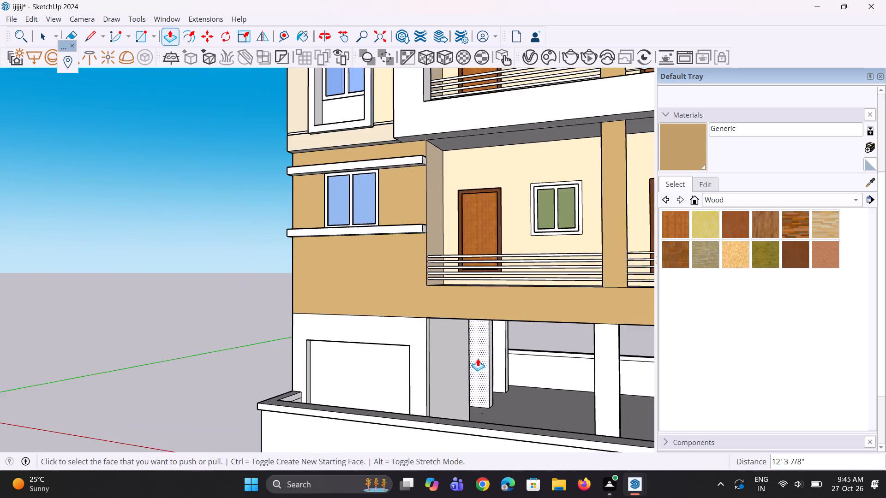
{"action": "scroll", "coordinate": [440, 345], "scroll_direction": "down", "scroll_amount": 5}
{"action": "middle_click_drag", "start_coordinate": [441, 377], "coordinate": [509, 372]}
{"action": "scroll", "coordinate": [324, 384], "scroll_direction": "down", "scroll_amount": 5}
{"action": "key", "text": "space"}
{"action": "key", "text": "space"}
{"action": "key", "text": "space"}
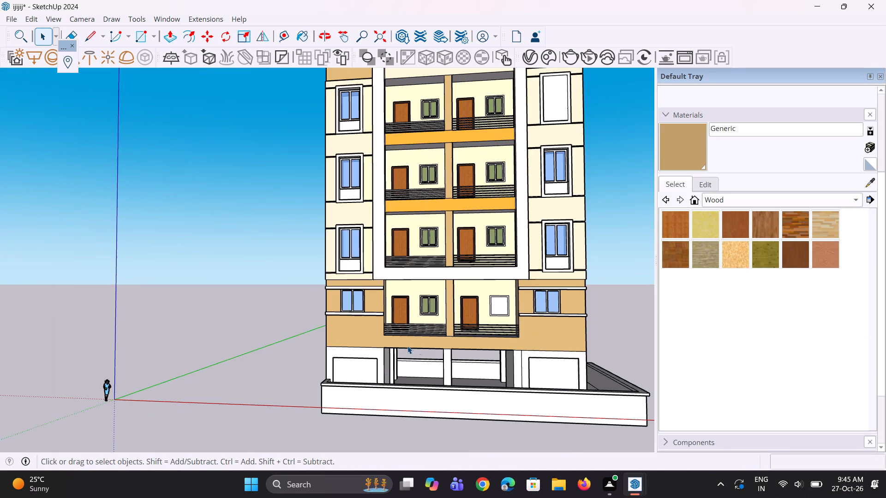
Paint the recessed panel in the ground floor's left front bay with the tan Generic material.
{"action": "scroll", "coordinate": [398, 349], "scroll_direction": "up", "scroll_amount": 3}
{"action": "key", "text": "space"}
{"action": "key", "text": "space"}
{"action": "scroll", "coordinate": [449, 345], "scroll_direction": "up", "scroll_amount": 2}
{"action": "left_click", "coordinate": [684, 119]}
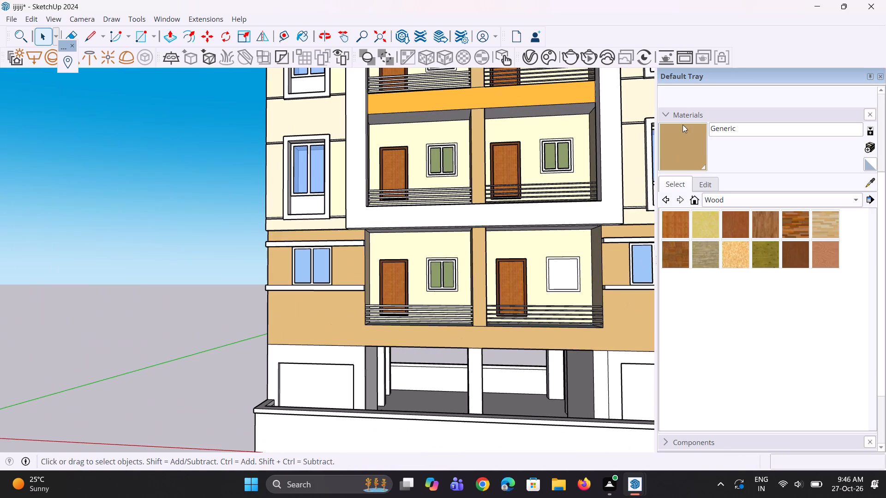
{"action": "scroll", "coordinate": [317, 425], "scroll_direction": "up", "scroll_amount": 3}
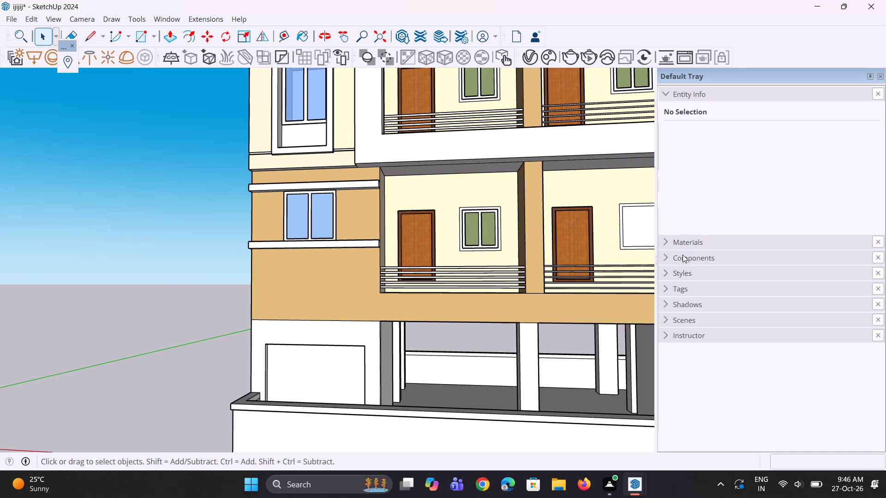
{"action": "left_click", "coordinate": [683, 244]}
{"action": "left_click", "coordinate": [687, 277]}
{"action": "scroll", "coordinate": [291, 390], "scroll_direction": "up", "scroll_amount": 2}
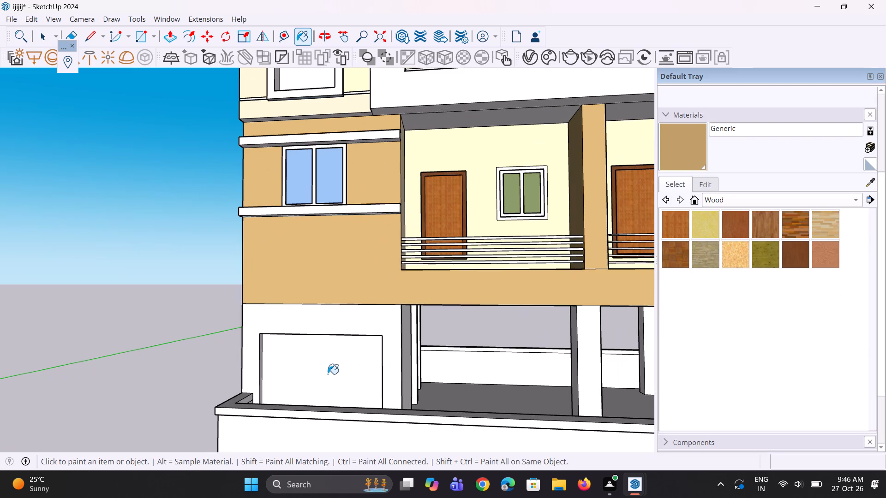
{"action": "left_click", "coordinate": [326, 375]}
Paint the recessed panel in the ground floor's right front bay with the tan Generic material.
{"action": "scroll", "coordinate": [377, 391], "scroll_direction": "up", "scroll_amount": 2}
{"action": "middle_click_drag", "start_coordinate": [302, 380], "coordinate": [195, 405]}
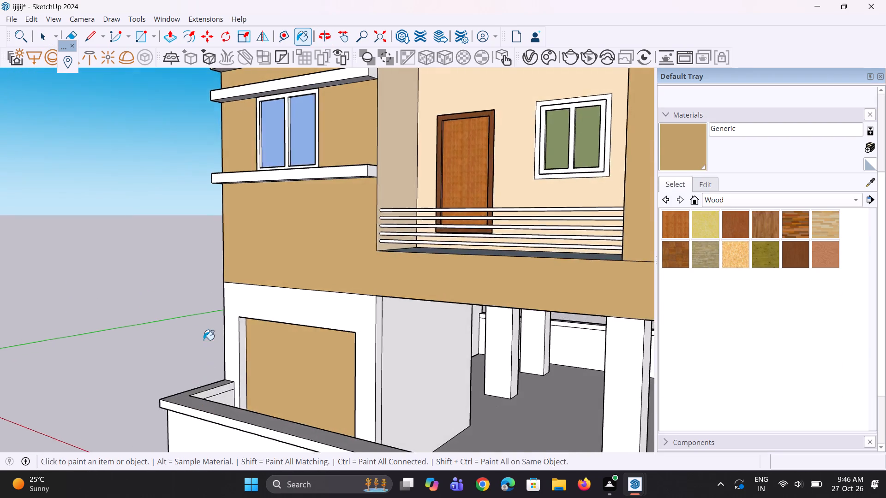
{"action": "scroll", "coordinate": [202, 339], "scroll_direction": "down", "scroll_amount": 11}
{"action": "middle_click_drag", "start_coordinate": [216, 355], "coordinate": [267, 360]}
{"action": "key", "text": "space"}
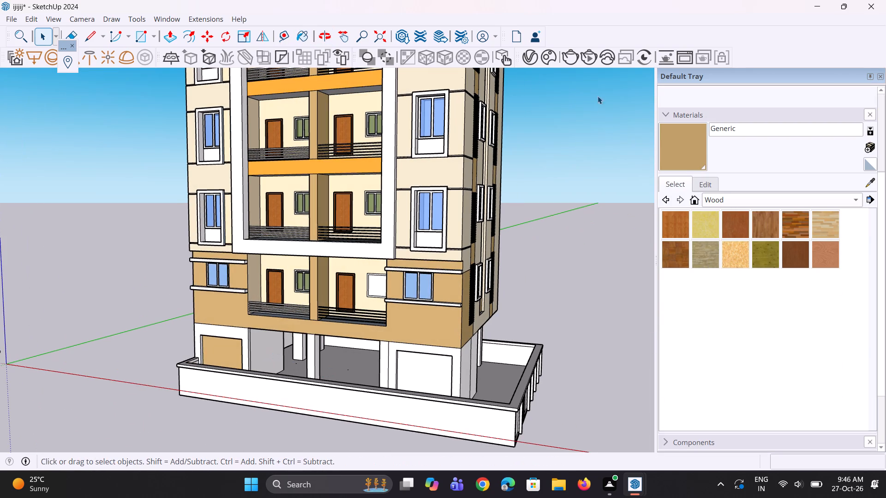
{"action": "left_click", "coordinate": [664, 155]}
{"action": "left_click", "coordinate": [436, 370]}
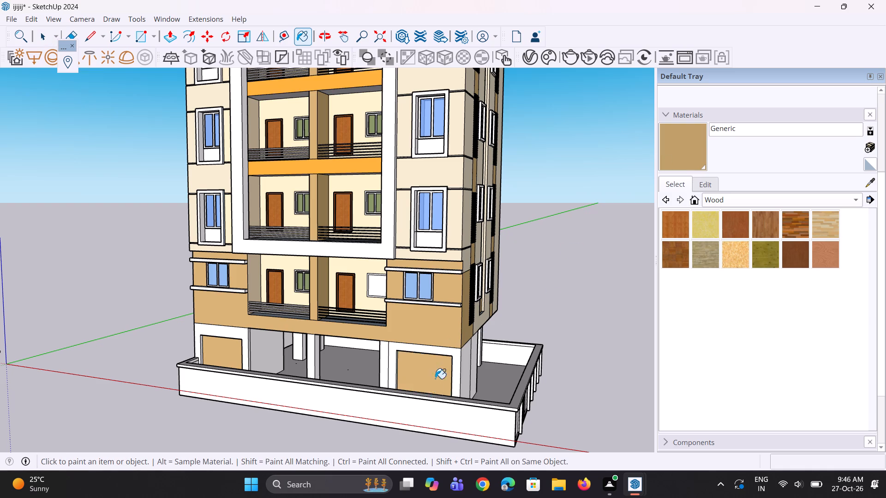
Examine the paint scheme across the building's front and side facades and open ground floor.
{"action": "middle_click_drag", "start_coordinate": [417, 406], "coordinate": [286, 391]}
{"action": "scroll", "coordinate": [277, 391], "scroll_direction": "up", "scroll_amount": 1}
{"action": "scroll", "coordinate": [252, 382], "scroll_direction": "down", "scroll_amount": 6}
{"action": "middle_click_drag", "start_coordinate": [353, 384], "coordinate": [359, 368]}
{"action": "scroll", "coordinate": [359, 368], "scroll_direction": "up", "scroll_amount": 1}
{"action": "scroll", "coordinate": [425, 323], "scroll_direction": "up", "scroll_amount": 2}
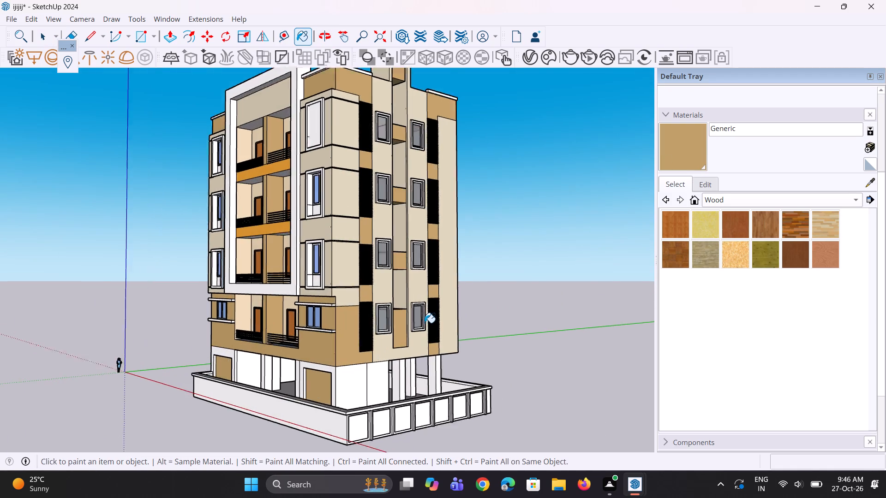
{"action": "scroll", "coordinate": [425, 323], "scroll_direction": "up", "scroll_amount": 1}
{"action": "key", "text": "space"}
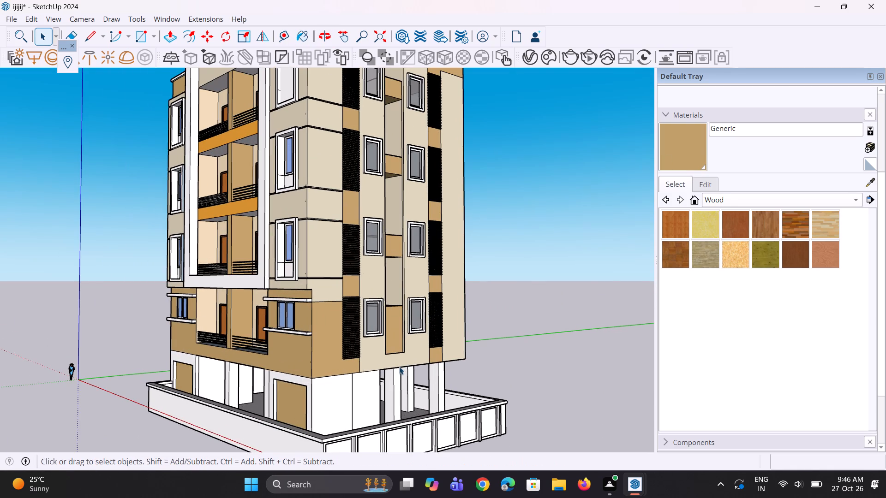
{"action": "key", "text": "space"}
{"action": "key", "text": "space"}
{"action": "key", "text": "space"}
{"action": "key", "text": "space"}
{"action": "key", "text": "space"}
{"action": "scroll", "coordinate": [397, 367], "scroll_direction": "down", "scroll_amount": 8}
{"action": "middle_click_drag", "start_coordinate": [401, 357], "coordinate": [463, 382]}
{"action": "scroll", "coordinate": [464, 373], "scroll_direction": "down", "scroll_amount": 1}
{"action": "scroll", "coordinate": [242, 72], "scroll_direction": "up", "scroll_amount": 3}
{"action": "scroll", "coordinate": [172, 167], "scroll_direction": "down", "scroll_amount": 4}
{"action": "middle_click_drag", "start_coordinate": [225, 194], "coordinate": [237, 190]}
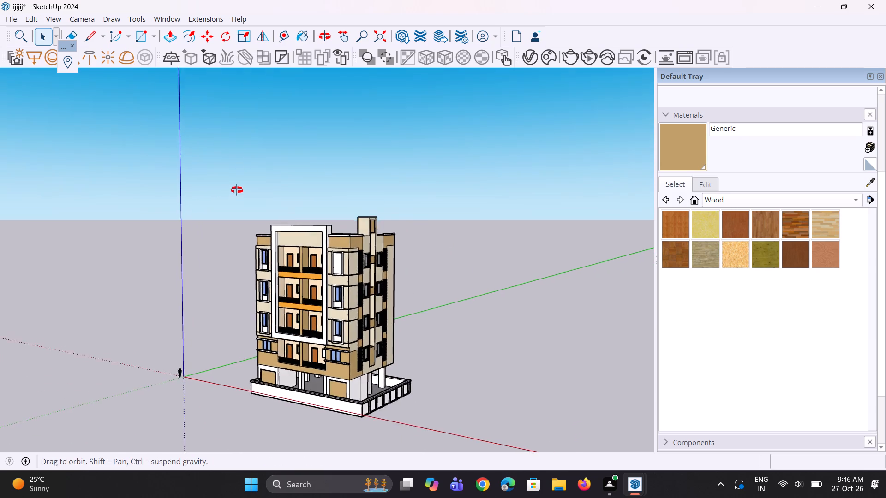
{"action": "middle_click_drag", "start_coordinate": [237, 190], "coordinate": [265, 213]}
{"action": "scroll", "coordinate": [389, 265], "scroll_direction": "up", "scroll_amount": 4}
{"action": "scroll", "coordinate": [388, 269], "scroll_direction": "down", "scroll_amount": 3}
{"action": "middle_click_drag", "start_coordinate": [418, 328], "coordinate": [412, 326]}
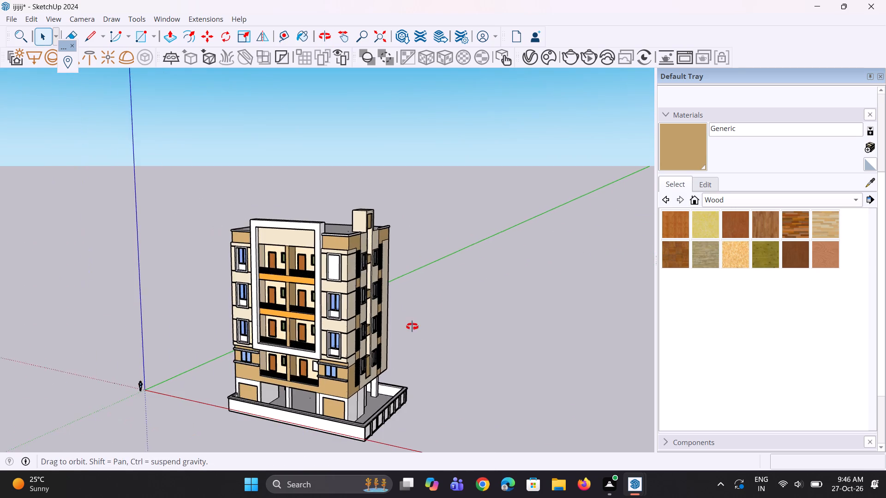
{"action": "middle_click_drag", "start_coordinate": [412, 326], "coordinate": [395, 329]}
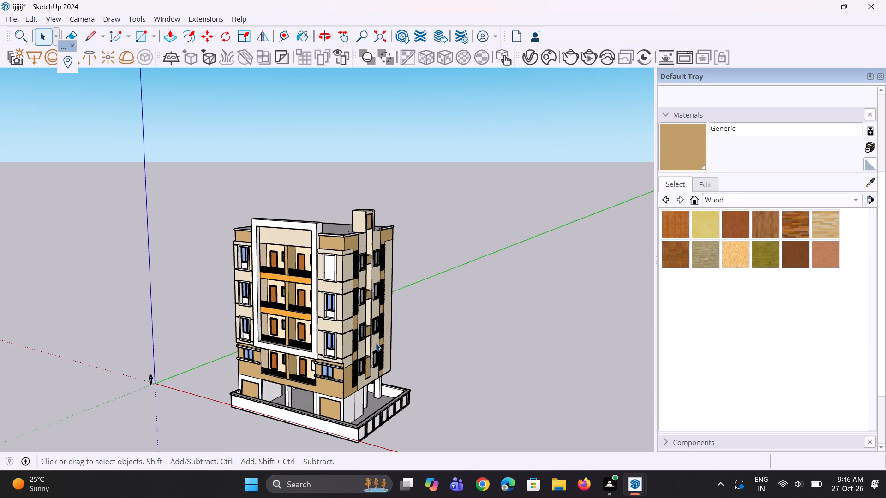
{"action": "scroll", "coordinate": [367, 355], "scroll_direction": "up", "scroll_amount": 3}
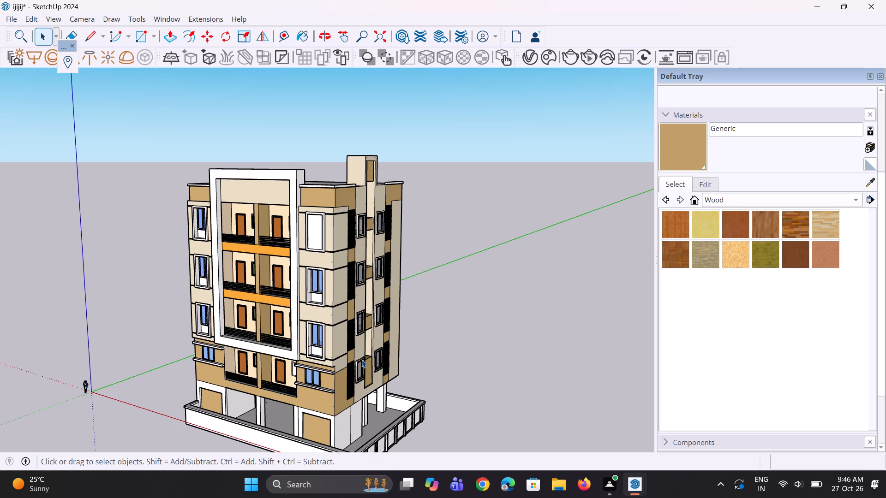
{"action": "middle_click_drag", "start_coordinate": [359, 360], "coordinate": [265, 320]}
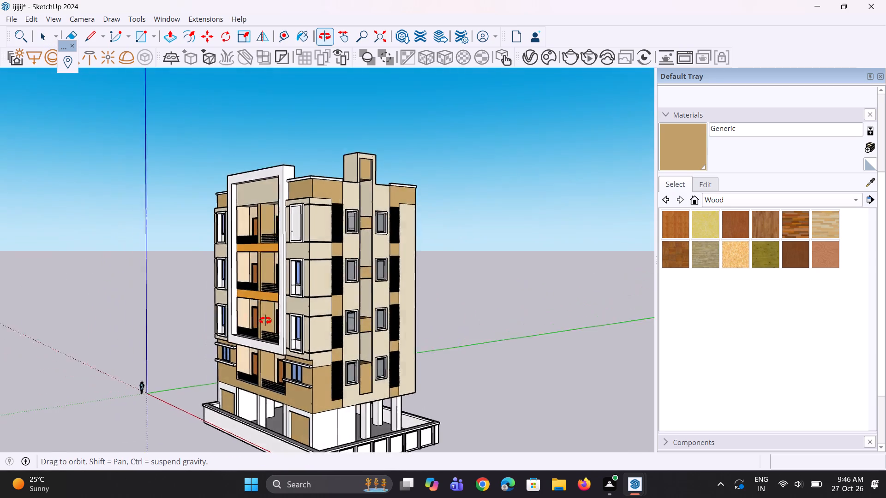
{"action": "middle_click_drag", "start_coordinate": [265, 320], "coordinate": [228, 321]}
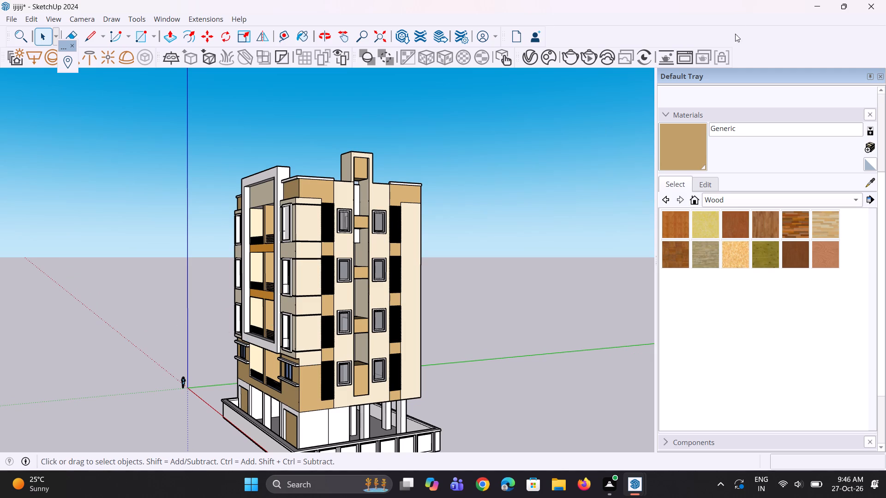
Create a new Generic V-Ray material with a near-black brown diffuse colour of R 0.124, G 0.086, B 0.086.
{"action": "left_click", "coordinate": [531, 56]}
{"action": "right_click", "coordinate": [360, 67]}
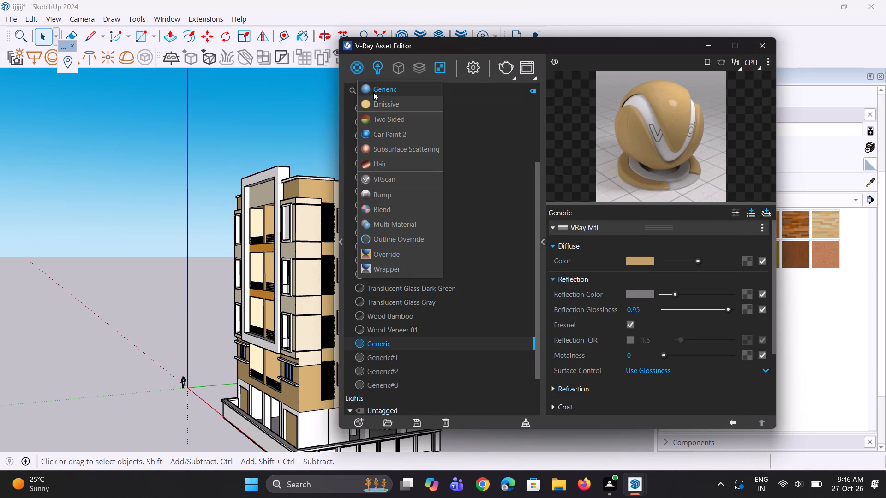
{"action": "left_click", "coordinate": [373, 95]}
{"action": "left_click", "coordinate": [641, 261]}
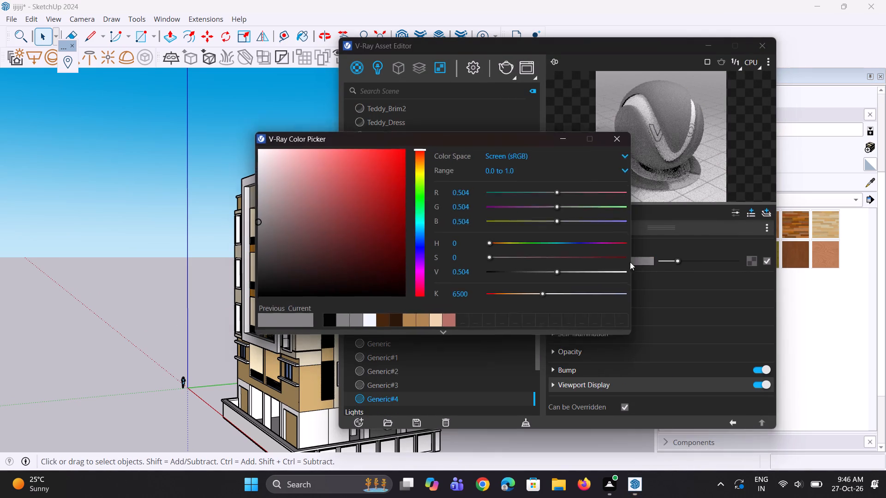
{"action": "left_click_drag", "start_coordinate": [340, 272], "coordinate": [317, 280]}
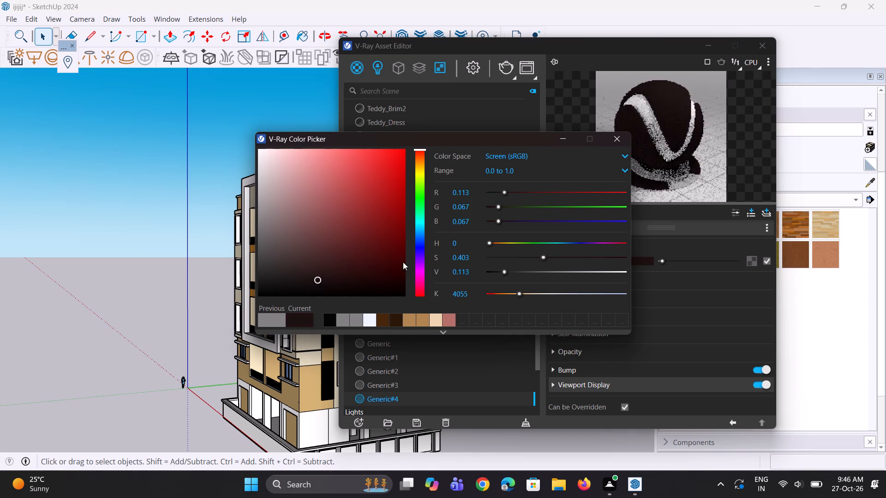
{"action": "left_click_drag", "start_coordinate": [313, 282], "coordinate": [303, 279]}
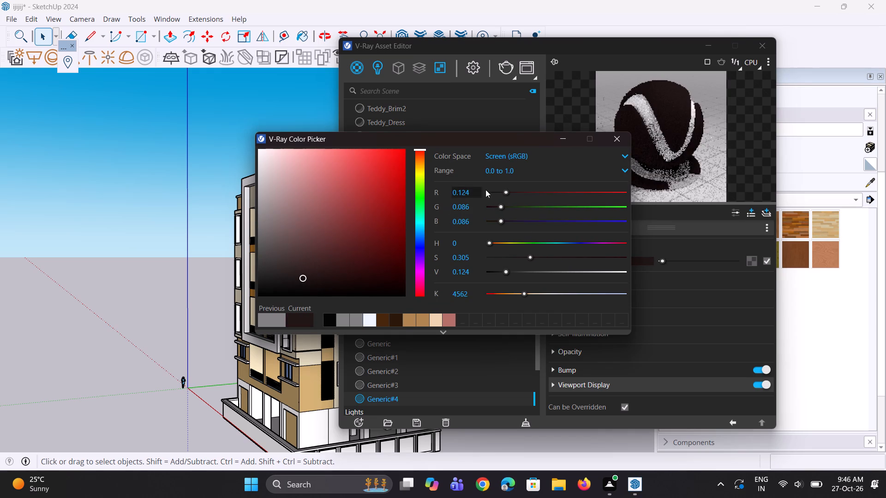
{"action": "left_click", "coordinate": [562, 139]}
{"action": "left_click", "coordinate": [752, 42]}
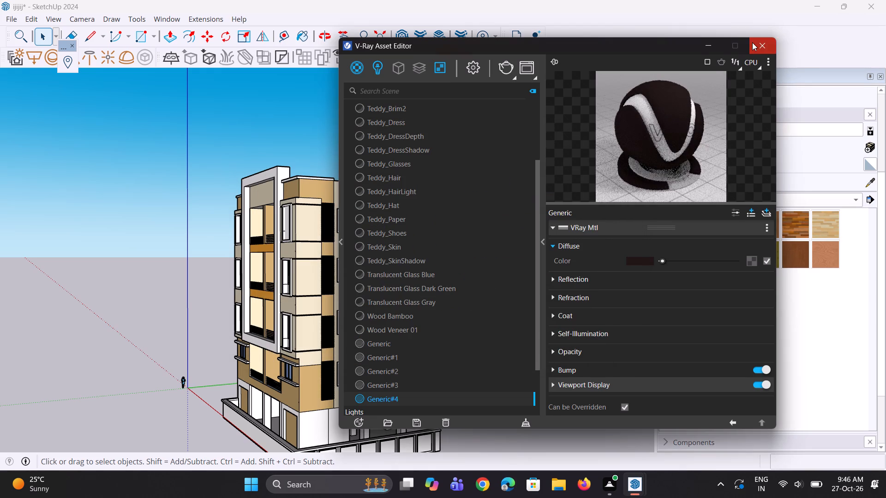
Choose dark grey Color M06 from the Colors library and paint the narrow bands around the top-floor window at the front's right corner.
{"action": "left_click", "coordinate": [714, 202]}
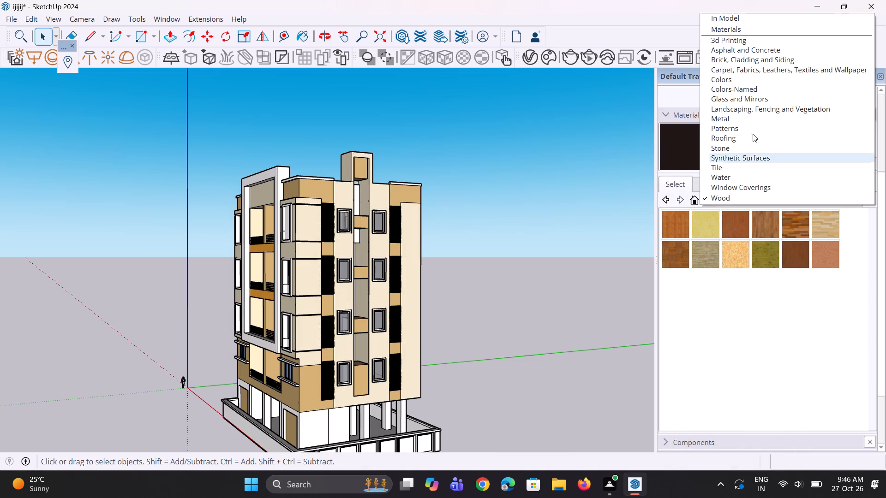
{"action": "left_click", "coordinate": [739, 83]}
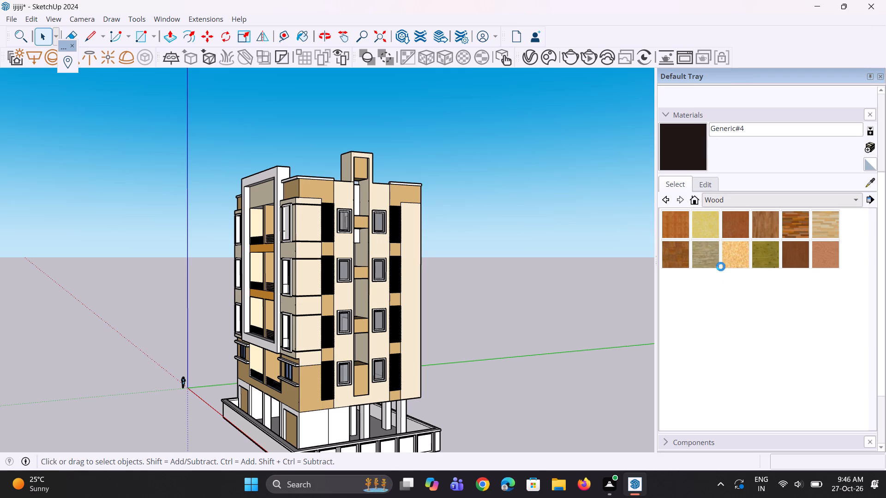
{"action": "scroll", "coordinate": [712, 310], "scroll_direction": "down", "scroll_amount": 3}
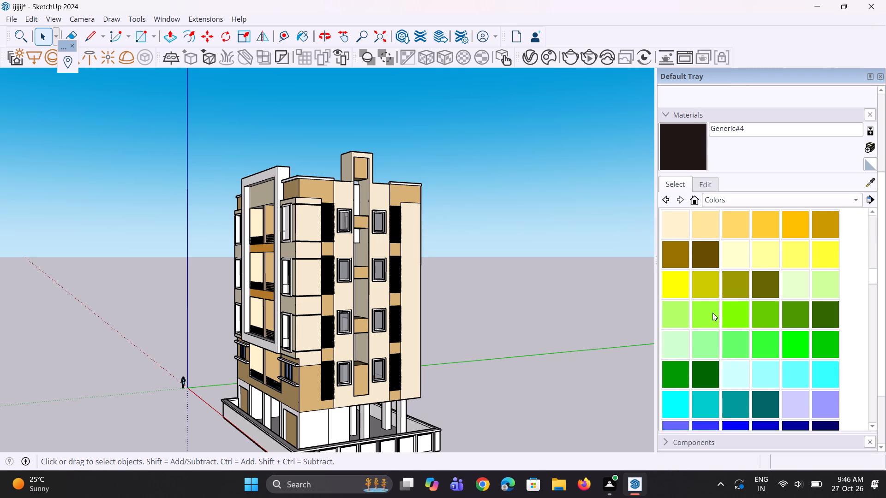
{"action": "scroll", "coordinate": [712, 313], "scroll_direction": "down", "scroll_amount": 13}
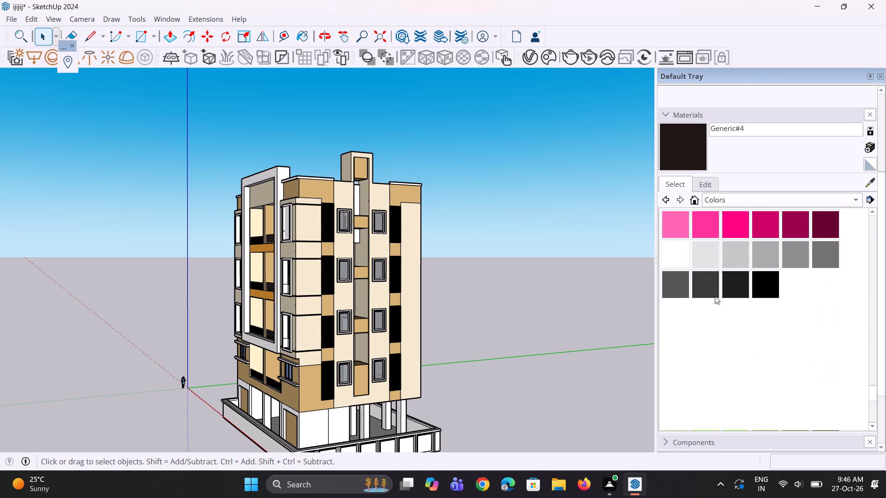
{"action": "left_click", "coordinate": [677, 288]}
{"action": "scroll", "coordinate": [174, 316], "scroll_direction": "down", "scroll_amount": 5}
{"action": "middle_click_drag", "start_coordinate": [184, 324], "coordinate": [336, 302]}
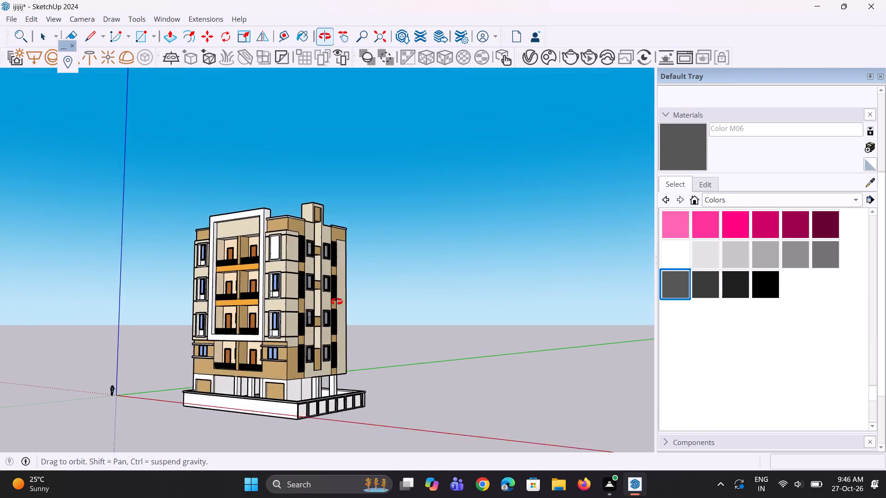
{"action": "middle_click_drag", "start_coordinate": [336, 302], "coordinate": [339, 302]}
{"action": "scroll", "coordinate": [285, 257], "scroll_direction": "up", "scroll_amount": 20}
{"action": "scroll", "coordinate": [285, 257], "scroll_direction": "up", "scroll_amount": 2}
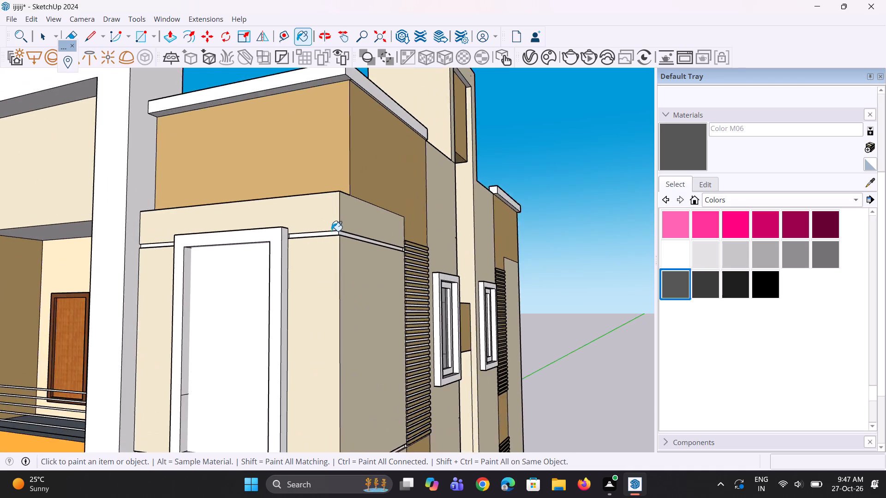
{"action": "scroll", "coordinate": [331, 231], "scroll_direction": "up", "scroll_amount": 4}
{"action": "left_click", "coordinate": [338, 237]}
{"action": "left_click", "coordinate": [353, 238]}
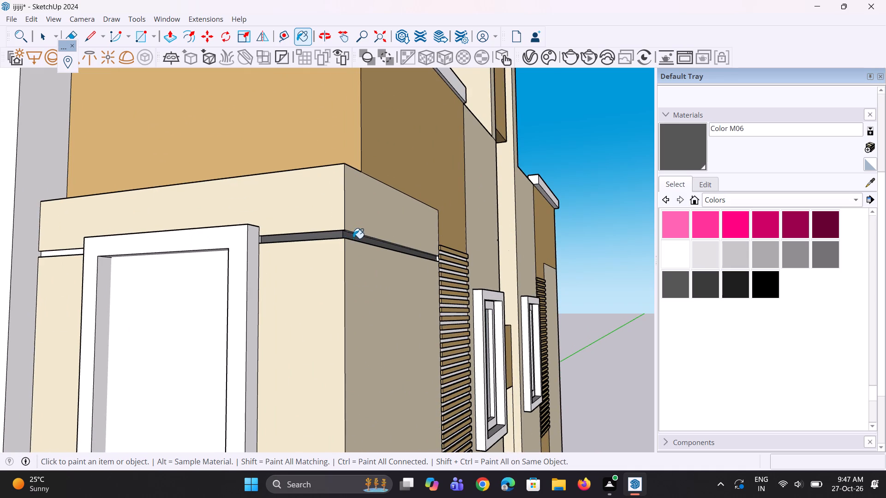
{"action": "scroll", "coordinate": [113, 244], "scroll_direction": "up", "scroll_amount": 2}
{"action": "left_click", "coordinate": [66, 251]}
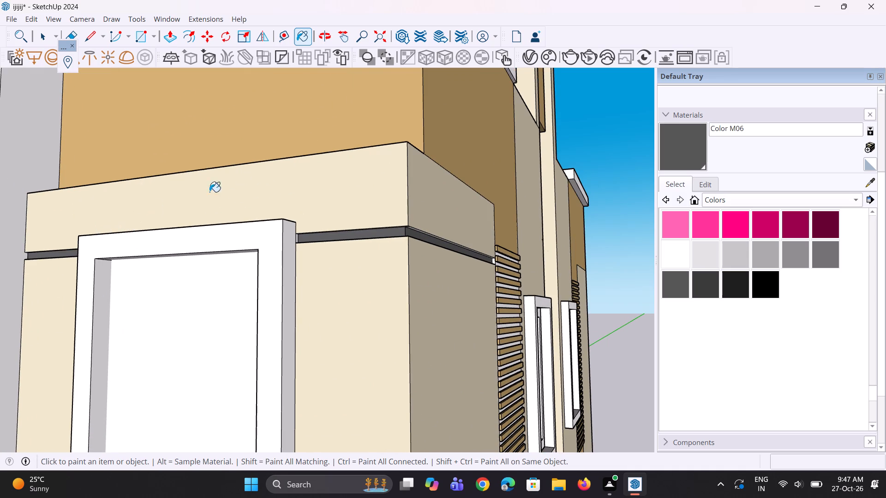
Paint the sill-level band around the front's right corner bay at the top-floor window with Color M06, on front and side faces.
{"action": "scroll", "coordinate": [268, 167], "scroll_direction": "down", "scroll_amount": 13}
{"action": "scroll", "coordinate": [261, 211], "scroll_direction": "down", "scroll_amount": 1}
{"action": "scroll", "coordinate": [296, 306], "scroll_direction": "up", "scroll_amount": 4}
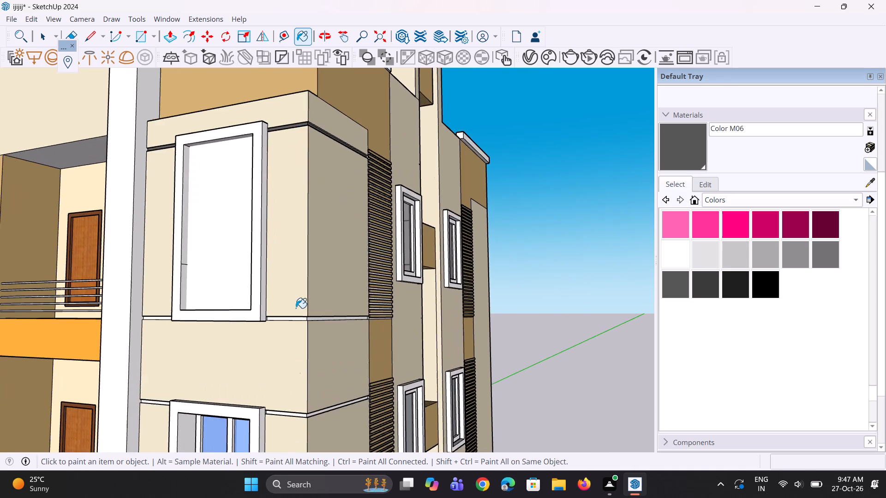
{"action": "scroll", "coordinate": [296, 308], "scroll_direction": "up", "scroll_amount": 9}
{"action": "left_click", "coordinate": [304, 321]}
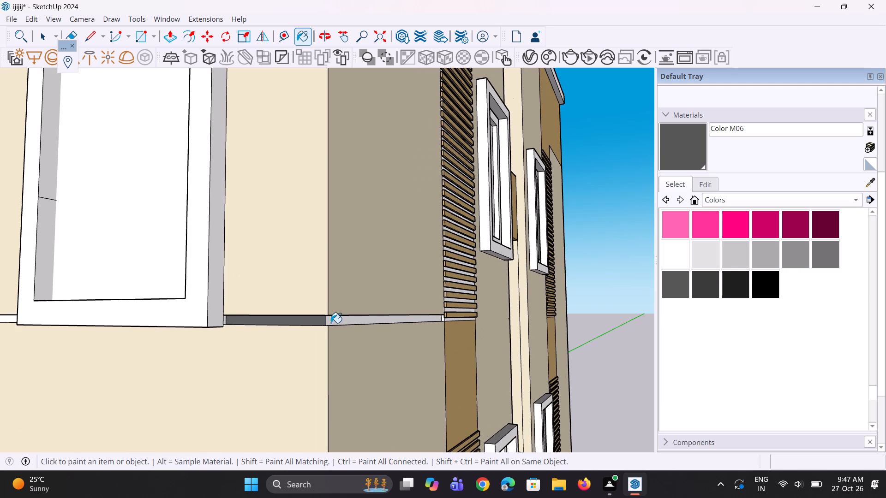
{"action": "left_click", "coordinate": [332, 323]}
{"action": "scroll", "coordinate": [354, 322], "scroll_direction": "down", "scroll_amount": 4}
{"action": "scroll", "coordinate": [177, 325], "scroll_direction": "up", "scroll_amount": 3}
{"action": "left_click", "coordinate": [90, 320]}
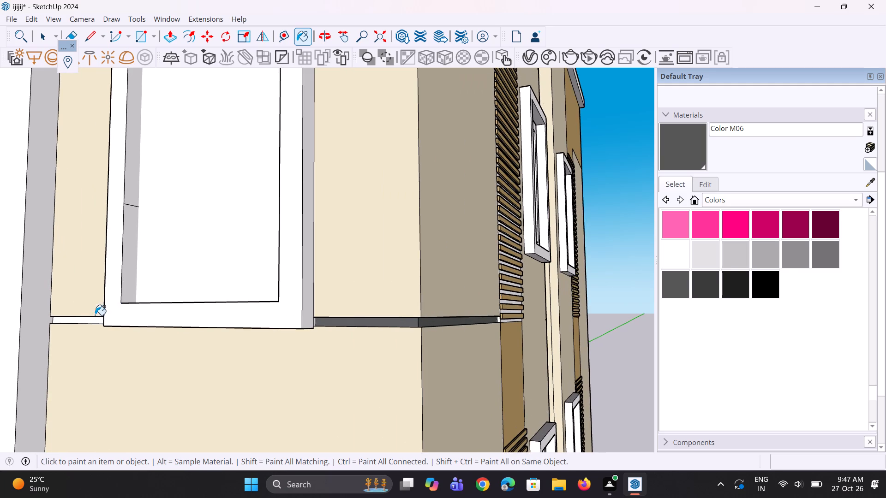
Paint the head-level band beside the second-from-top window of the right corner bay with Color M06, including its side face.
{"action": "scroll", "coordinate": [196, 260], "scroll_direction": "down", "scroll_amount": 11}
{"action": "scroll", "coordinate": [219, 379], "scroll_direction": "up", "scroll_amount": 5}
{"action": "scroll", "coordinate": [128, 327], "scroll_direction": "up", "scroll_amount": 5}
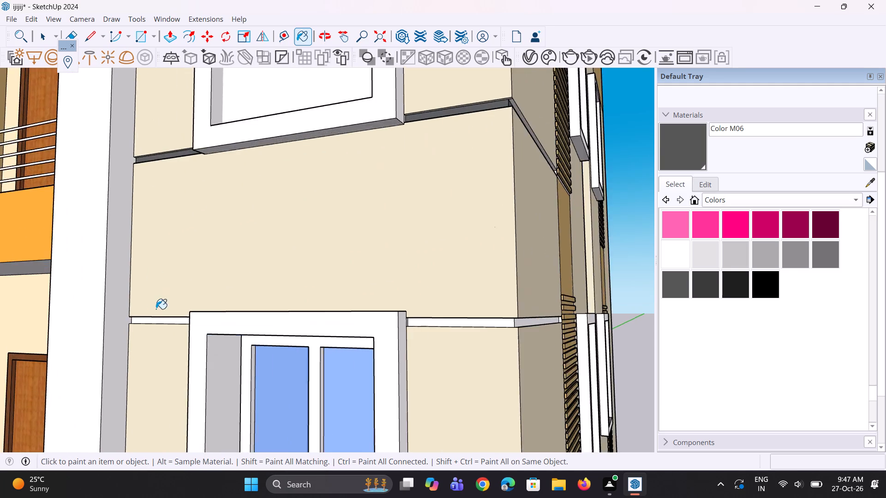
{"action": "scroll", "coordinate": [156, 309], "scroll_direction": "up", "scroll_amount": 2}
{"action": "left_click", "coordinate": [156, 320]}
{"action": "scroll", "coordinate": [92, 326], "scroll_direction": "down", "scroll_amount": 5}
{"action": "scroll", "coordinate": [327, 345], "scroll_direction": "up", "scroll_amount": 2}
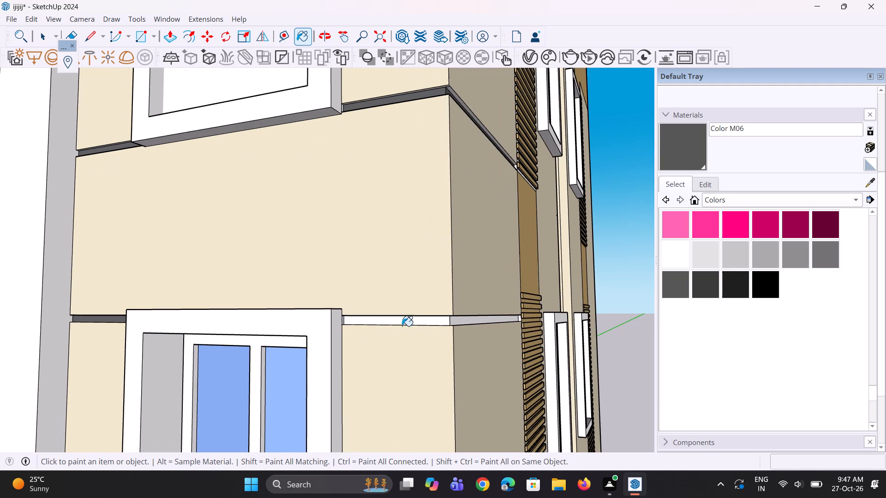
{"action": "left_click", "coordinate": [411, 322]}
{"action": "left_click", "coordinate": [459, 321]}
Paint the sill-level band at the right bay's second-from-top window with Color M06, on both front segments and the side face.
{"action": "scroll", "coordinate": [342, 276], "scroll_direction": "down", "scroll_amount": 6}
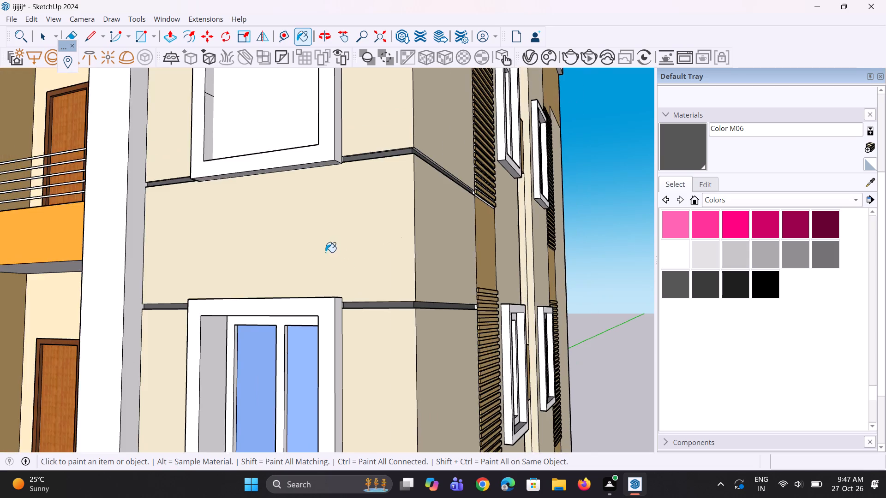
{"action": "scroll", "coordinate": [325, 252], "scroll_direction": "down", "scroll_amount": 8}
{"action": "scroll", "coordinate": [303, 380], "scroll_direction": "up", "scroll_amount": 5}
{"action": "scroll", "coordinate": [265, 390], "scroll_direction": "up", "scroll_amount": 8}
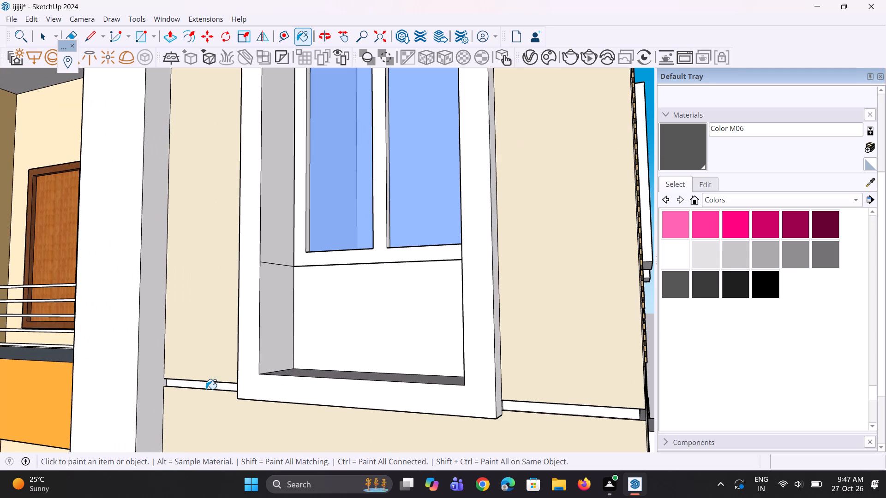
{"action": "left_click", "coordinate": [212, 386]}
{"action": "scroll", "coordinate": [169, 368], "scroll_direction": "down", "scroll_amount": 4}
{"action": "scroll", "coordinate": [368, 406], "scroll_direction": "up", "scroll_amount": 3}
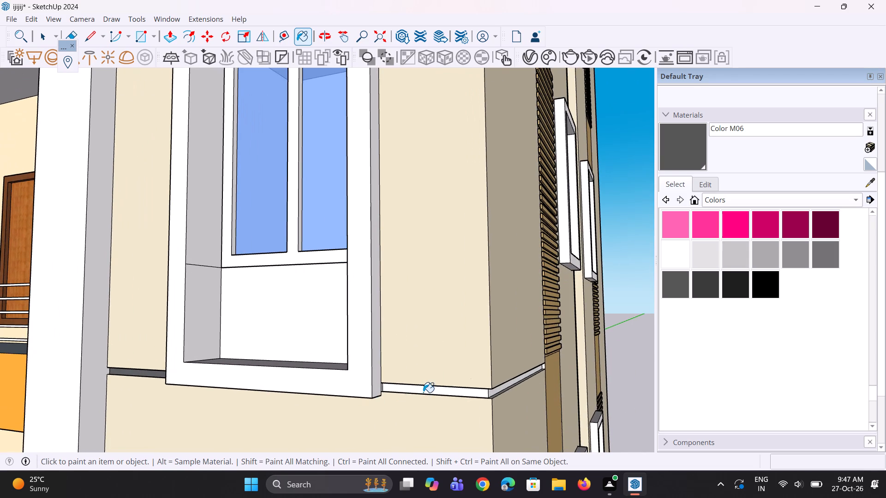
{"action": "left_click", "coordinate": [425, 392]}
{"action": "left_click", "coordinate": [492, 393]}
Paint the head-level band at the right bay's lowest tall window with Color M06, wrapping around the corner.
{"action": "scroll", "coordinate": [387, 339], "scroll_direction": "down", "scroll_amount": 5}
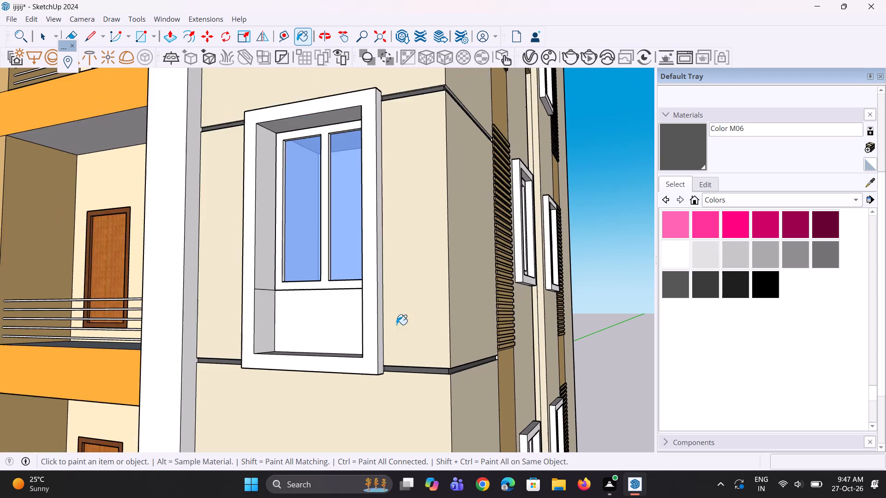
{"action": "scroll", "coordinate": [344, 259], "scroll_direction": "down", "scroll_amount": 9}
{"action": "scroll", "coordinate": [299, 368], "scroll_direction": "up", "scroll_amount": 11}
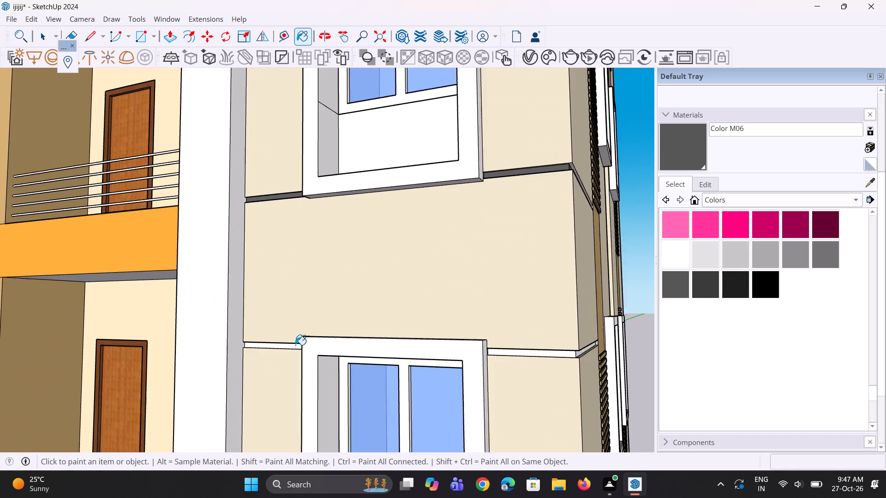
{"action": "scroll", "coordinate": [295, 345], "scroll_direction": "up", "scroll_amount": 1}
{"action": "left_click", "coordinate": [295, 345]}
{"action": "scroll", "coordinate": [251, 350], "scroll_direction": "down", "scroll_amount": 4}
{"action": "scroll", "coordinate": [489, 356], "scroll_direction": "up", "scroll_amount": 2}
{"action": "left_click", "coordinate": [489, 356]}
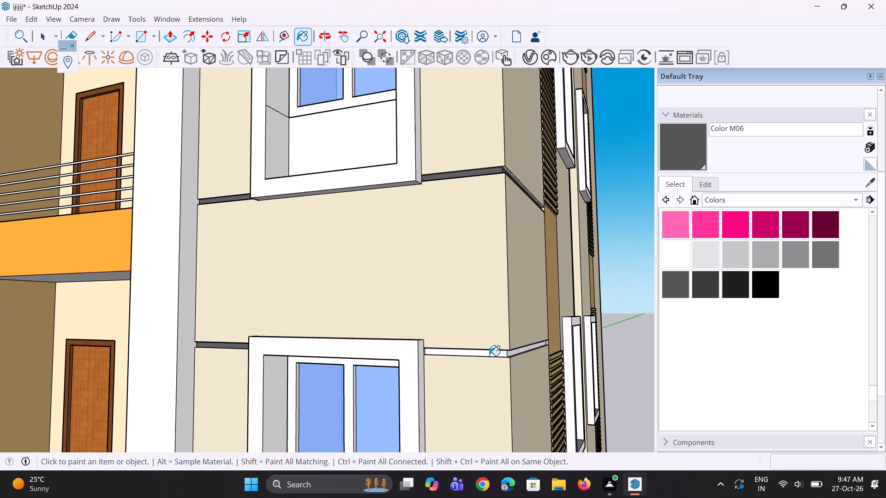
{"action": "left_click", "coordinate": [525, 351]}
{"action": "scroll", "coordinate": [491, 343], "scroll_direction": "up", "scroll_amount": 3}
{"action": "scroll", "coordinate": [545, 353], "scroll_direction": "up", "scroll_amount": 4}
{"action": "left_click", "coordinate": [539, 349]}
Paint the sill-level band at the right bay's lowest tall window with Color M06, on the front segments and side face.
{"action": "scroll", "coordinate": [340, 233], "scroll_direction": "down", "scroll_amount": 8}
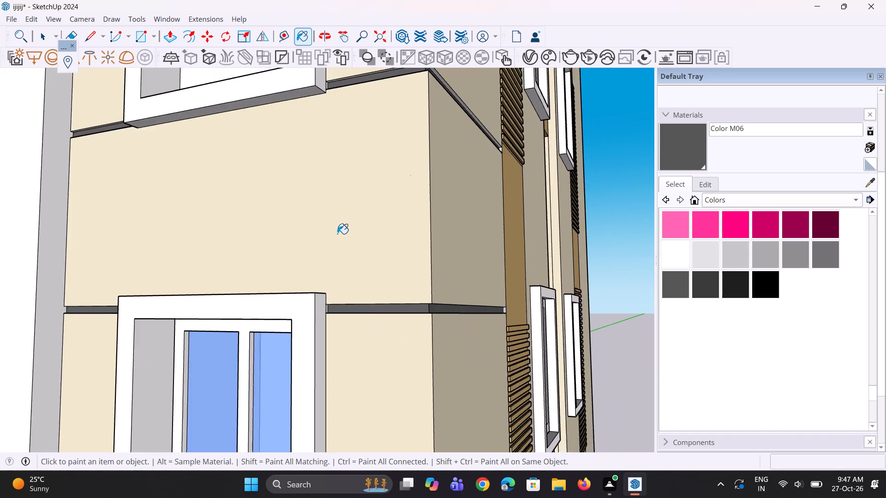
{"action": "scroll", "coordinate": [337, 234], "scroll_direction": "down", "scroll_amount": 11}
{"action": "scroll", "coordinate": [332, 362], "scroll_direction": "up", "scroll_amount": 11}
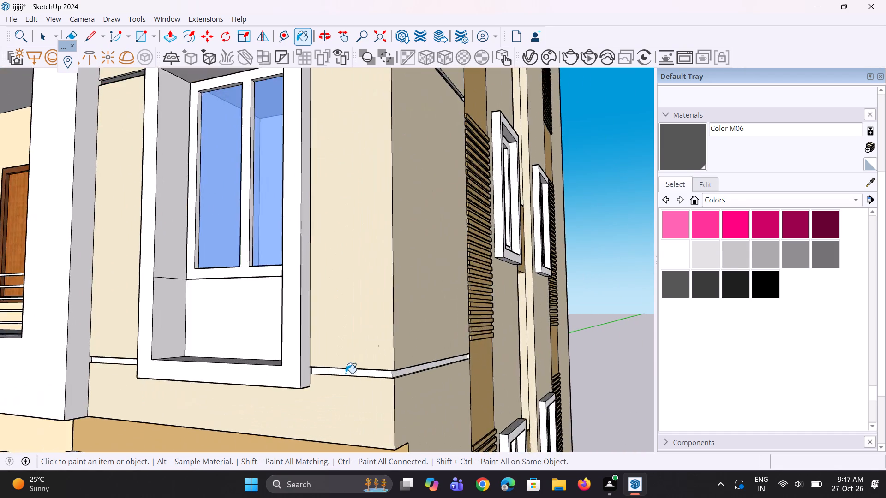
{"action": "scroll", "coordinate": [355, 371], "scroll_direction": "up", "scroll_amount": 4}
{"action": "left_click", "coordinate": [356, 371]}
{"action": "left_click", "coordinate": [423, 375]}
{"action": "scroll", "coordinate": [423, 375], "scroll_direction": "down", "scroll_amount": 5}
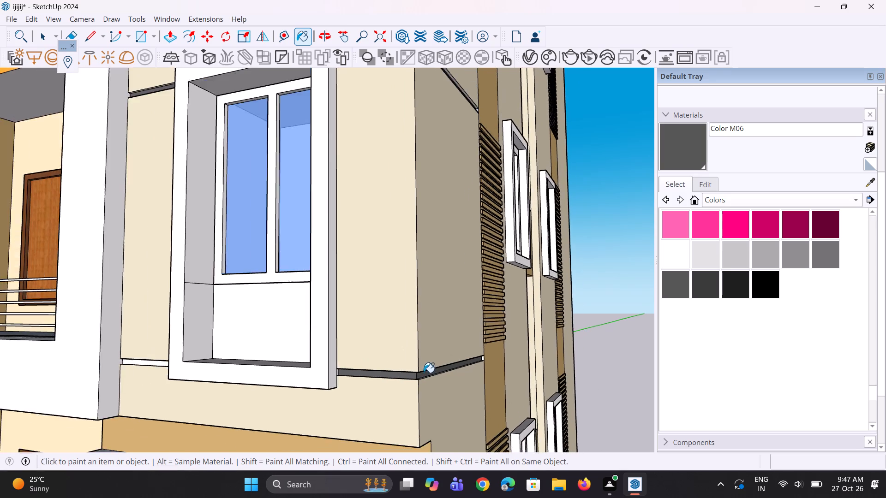
{"action": "scroll", "coordinate": [424, 372], "scroll_direction": "down", "scroll_amount": 4}
{"action": "scroll", "coordinate": [270, 365], "scroll_direction": "up", "scroll_amount": 3}
{"action": "scroll", "coordinate": [209, 365], "scroll_direction": "up", "scroll_amount": 4}
{"action": "left_click", "coordinate": [209, 365]}
Paint both sill-level band segments beside the lowest tall window of the front's left bay with Color M06.
{"action": "scroll", "coordinate": [311, 374], "scroll_direction": "down", "scroll_amount": 3}
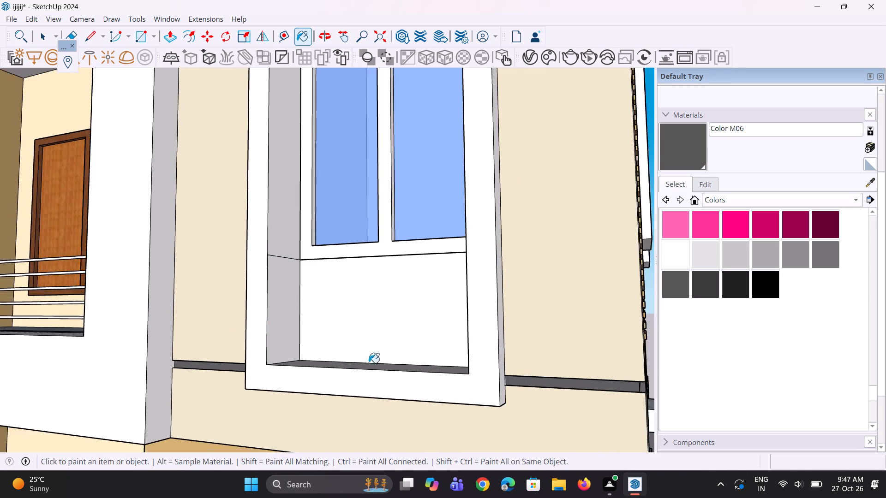
{"action": "scroll", "coordinate": [369, 363], "scroll_direction": "down", "scroll_amount": 20}
{"action": "scroll", "coordinate": [369, 363], "scroll_direction": "down", "scroll_amount": 5}
{"action": "middle_click_drag", "start_coordinate": [312, 415], "coordinate": [386, 409]}
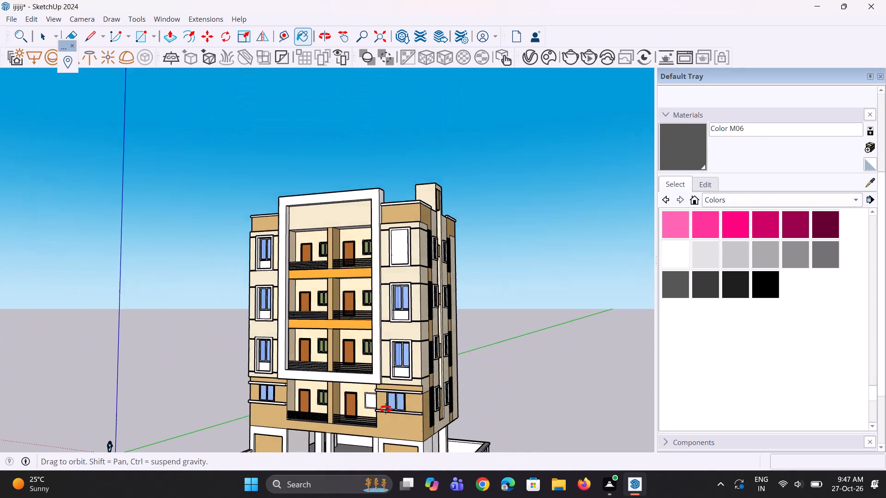
{"action": "middle_click_drag", "start_coordinate": [386, 409], "coordinate": [422, 401]}
{"action": "scroll", "coordinate": [237, 370], "scroll_direction": "up", "scroll_amount": 17}
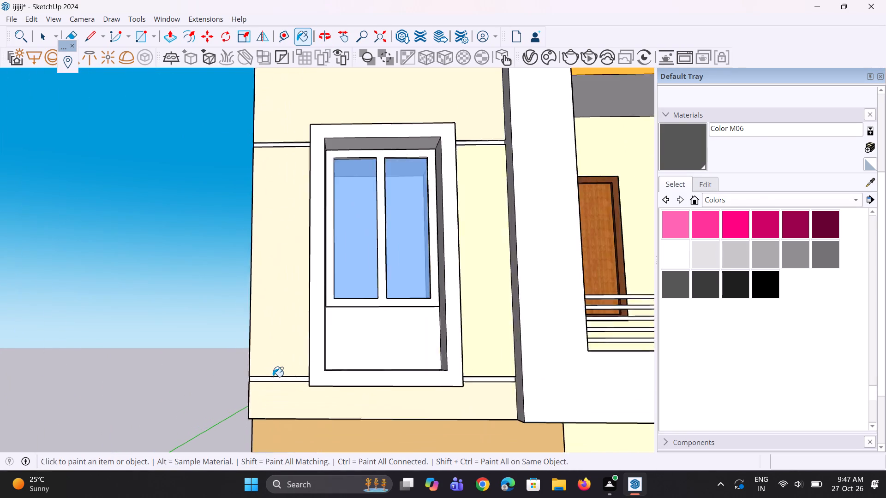
{"action": "scroll", "coordinate": [273, 377], "scroll_direction": "up", "scroll_amount": 5}
{"action": "left_click", "coordinate": [274, 379]}
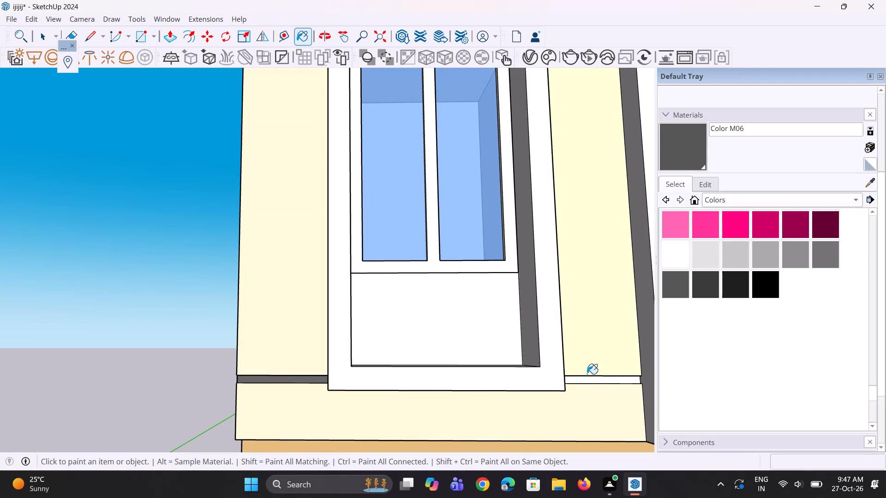
{"action": "left_click", "coordinate": [591, 382]}
Paint both head-level band segments beside the left bay's lowest tall window with Color M06.
{"action": "scroll", "coordinate": [472, 422], "scroll_direction": "down", "scroll_amount": 5}
{"action": "scroll", "coordinate": [409, 415], "scroll_direction": "down", "scroll_amount": 3}
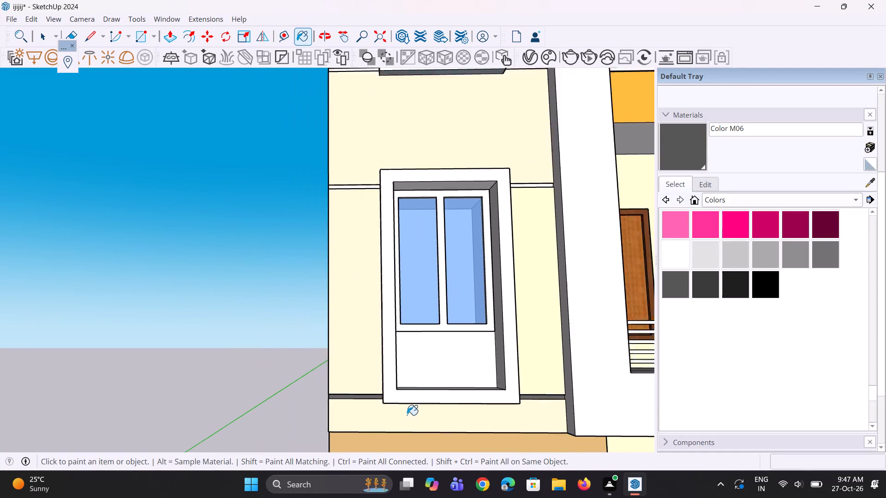
{"action": "scroll", "coordinate": [407, 415], "scroll_direction": "down", "scroll_amount": 3}
{"action": "middle_click_drag", "start_coordinate": [406, 408], "coordinate": [400, 448]}
{"action": "scroll", "coordinate": [378, 262], "scroll_direction": "up", "scroll_amount": 12}
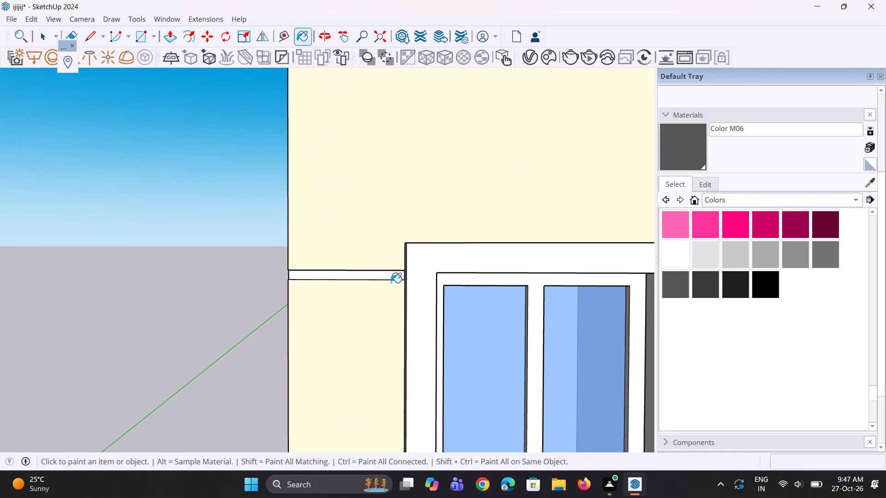
{"action": "left_click", "coordinate": [392, 275]}
{"action": "scroll", "coordinate": [310, 298], "scroll_direction": "down", "scroll_amount": 6}
{"action": "scroll", "coordinate": [551, 291], "scroll_direction": "up", "scroll_amount": 3}
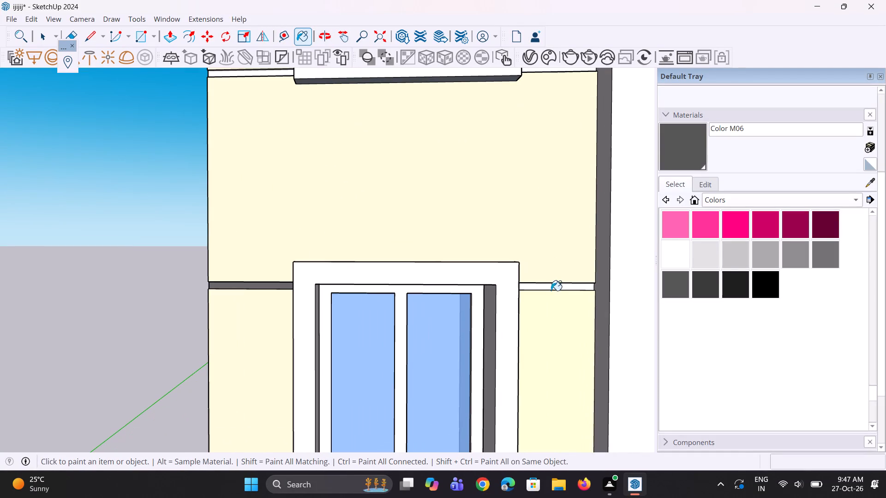
{"action": "left_click", "coordinate": [555, 285]}
Paint both sill-level band segments beside the left bay's second-from-top window with Color M06.
{"action": "scroll", "coordinate": [430, 322], "scroll_direction": "down", "scroll_amount": 10}
{"action": "scroll", "coordinate": [468, 210], "scroll_direction": "up", "scroll_amount": 1}
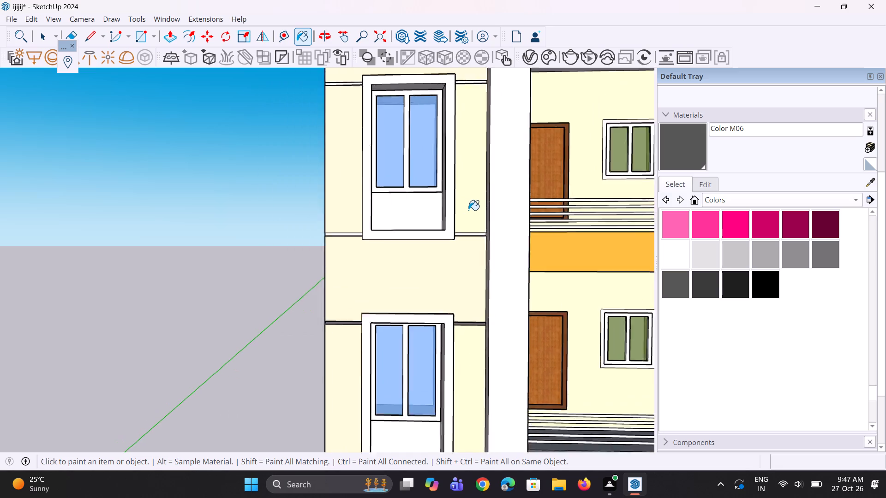
{"action": "scroll", "coordinate": [468, 210], "scroll_direction": "up", "scroll_amount": 10}
{"action": "left_click", "coordinate": [474, 252]}
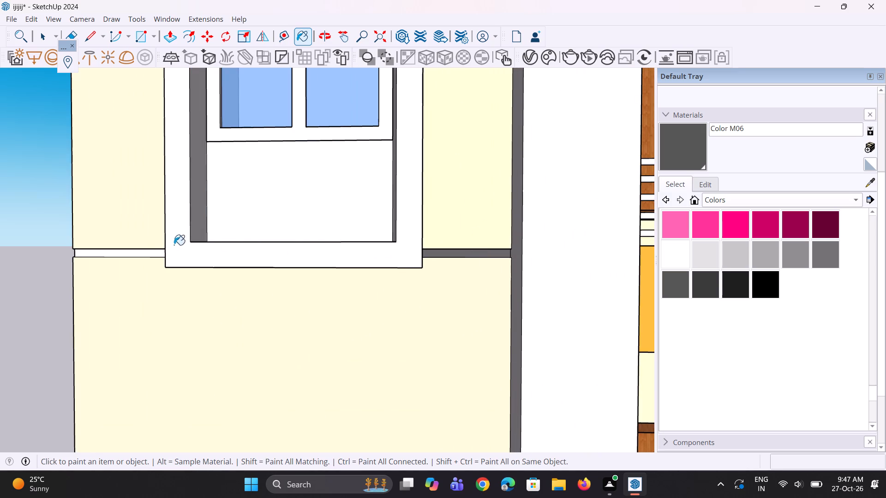
{"action": "left_click", "coordinate": [148, 254]}
Paint both head-level band segments beside the left bay's second-from-top window with Color M06.
{"action": "scroll", "coordinate": [276, 333], "scroll_direction": "down", "scroll_amount": 16}
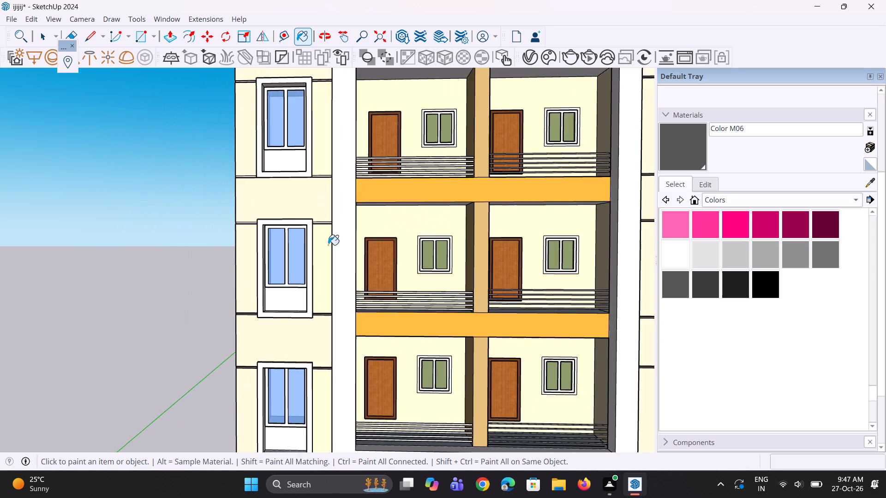
{"action": "scroll", "coordinate": [328, 233], "scroll_direction": "up", "scroll_amount": 13}
{"action": "left_click", "coordinate": [323, 227]}
{"action": "scroll", "coordinate": [365, 260], "scroll_direction": "down", "scroll_amount": 2}
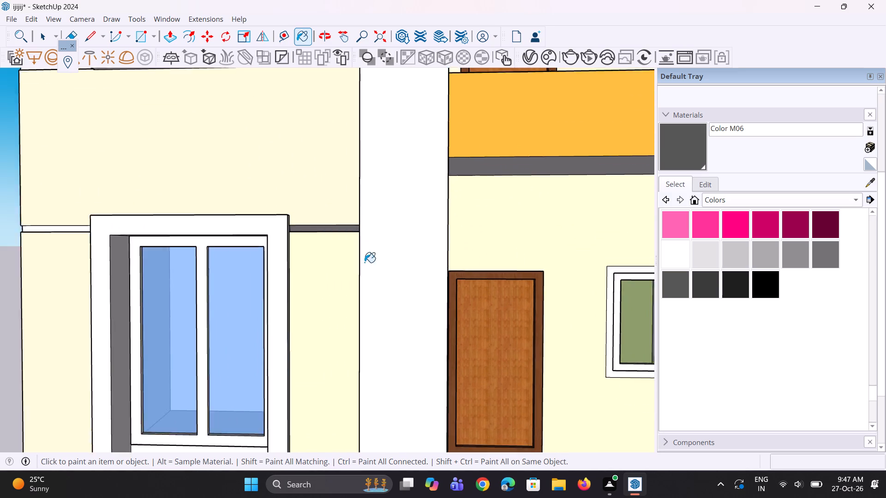
{"action": "scroll", "coordinate": [365, 262], "scroll_direction": "down", "scroll_amount": 4}
{"action": "scroll", "coordinate": [199, 252], "scroll_direction": "up", "scroll_amount": 6}
{"action": "left_click", "coordinate": [174, 232]}
Paint both sill-level band segments beside the left bay's top-floor window with Color M06.
{"action": "scroll", "coordinate": [239, 322], "scroll_direction": "down", "scroll_amount": 2}
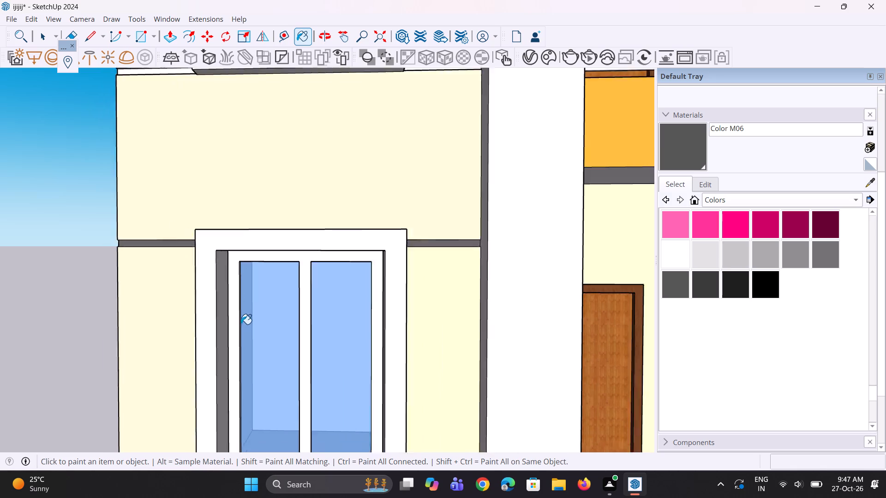
{"action": "scroll", "coordinate": [241, 324], "scroll_direction": "down", "scroll_amount": 8}
{"action": "scroll", "coordinate": [315, 215], "scroll_direction": "up", "scroll_amount": 11}
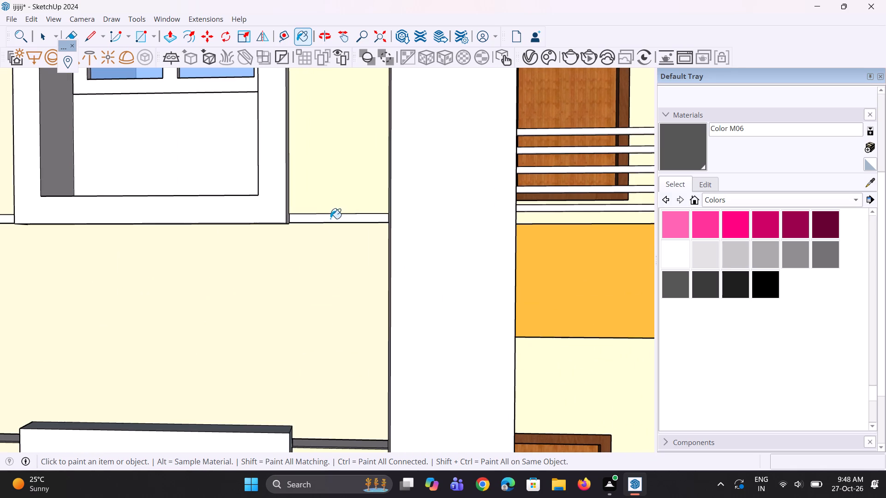
{"action": "left_click", "coordinate": [330, 219]}
{"action": "scroll", "coordinate": [355, 264], "scroll_direction": "down", "scroll_amount": 4}
{"action": "scroll", "coordinate": [117, 229], "scroll_direction": "up", "scroll_amount": 3}
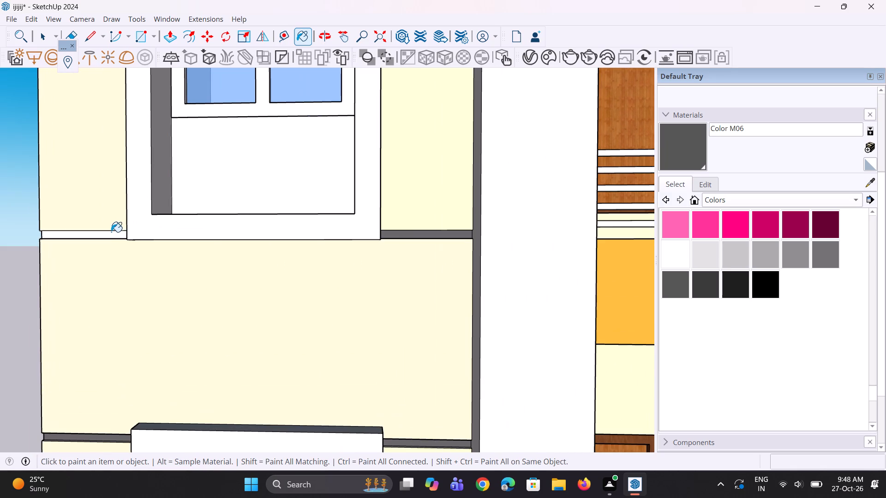
{"action": "left_click", "coordinate": [111, 235]}
Paint both head-level band segments beside the left bay's top-floor window with Color M06.
{"action": "scroll", "coordinate": [252, 314], "scroll_direction": "down", "scroll_amount": 16}
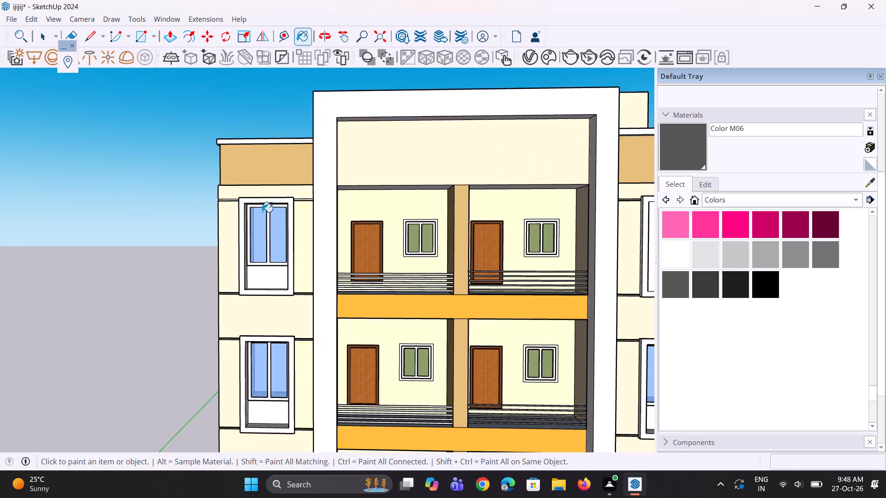
{"action": "scroll", "coordinate": [263, 204], "scroll_direction": "up", "scroll_amount": 8}
{"action": "scroll", "coordinate": [327, 196], "scroll_direction": "up", "scroll_amount": 6}
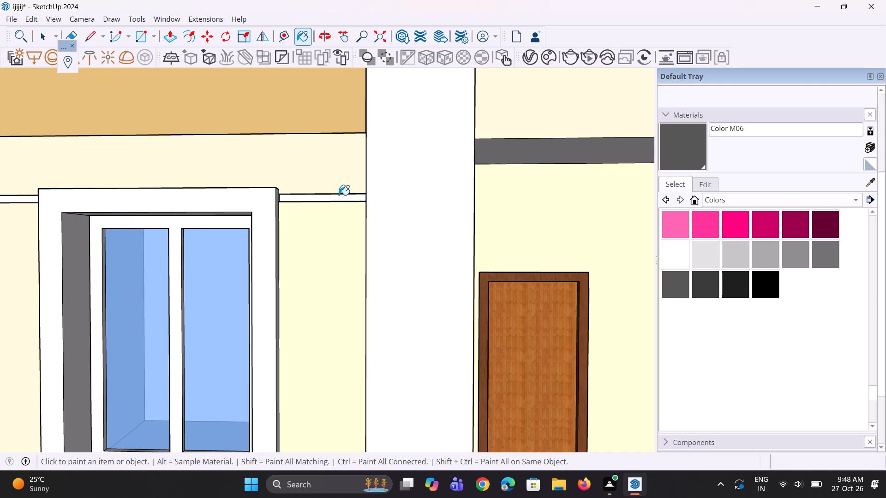
{"action": "left_click", "coordinate": [338, 198]}
{"action": "scroll", "coordinate": [362, 258], "scroll_direction": "down", "scroll_amount": 5}
{"action": "scroll", "coordinate": [145, 220], "scroll_direction": "up", "scroll_amount": 4}
{"action": "left_click", "coordinate": [145, 220]}
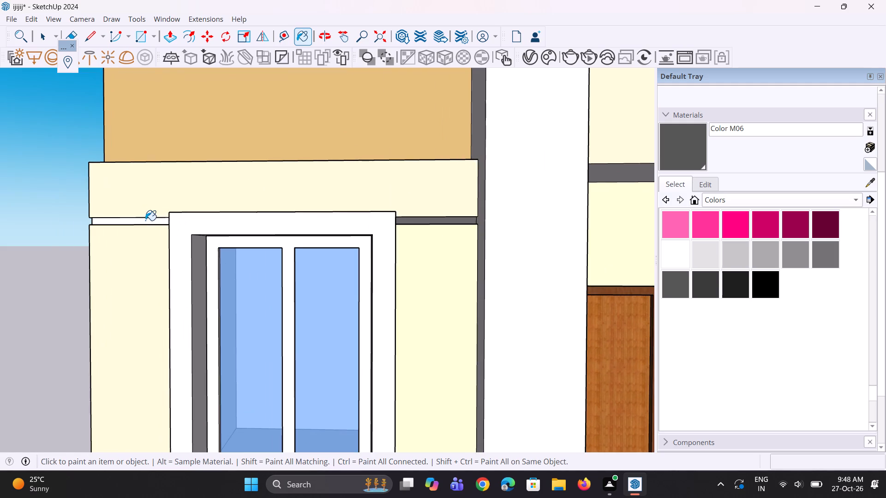
Paint the light upper strip of the head-level band between the white frame and the right bay's top-floor window with Color M06.
{"action": "middle_click_drag", "start_coordinate": [142, 231], "coordinate": [180, 225]}
{"action": "scroll", "coordinate": [120, 230], "scroll_direction": "down", "scroll_amount": 5}
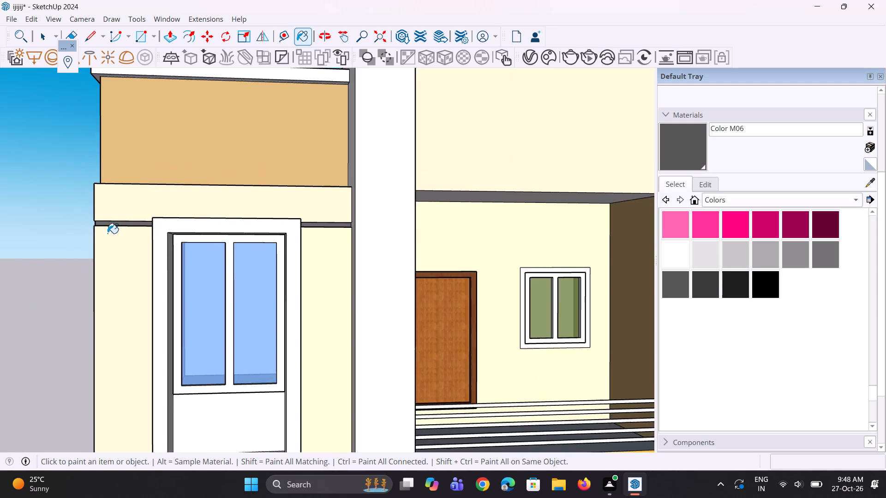
{"action": "scroll", "coordinate": [96, 236], "scroll_direction": "down", "scroll_amount": 16}
{"action": "middle_click_drag", "start_coordinate": [275, 207], "coordinate": [80, 211]}
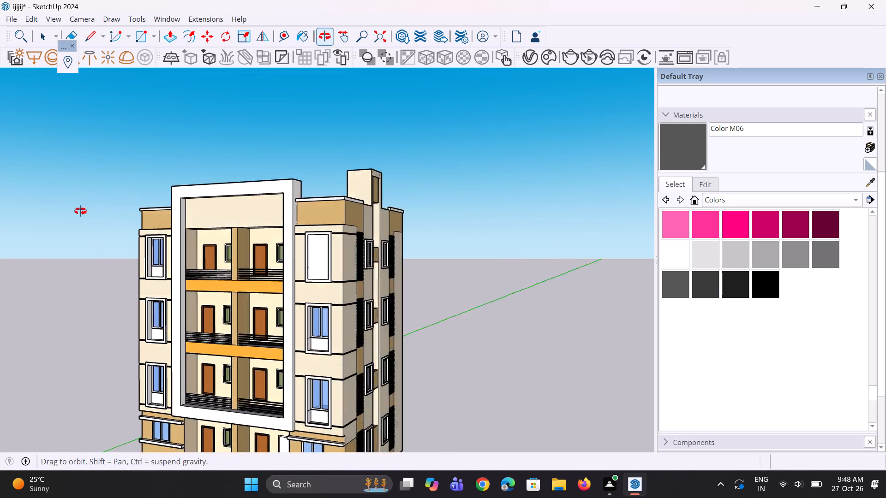
{"action": "middle_click_drag", "start_coordinate": [80, 211], "coordinate": [14, 220]}
{"action": "scroll", "coordinate": [29, 205], "scroll_direction": "down", "scroll_amount": 1}
{"action": "scroll", "coordinate": [251, 194], "scroll_direction": "up", "scroll_amount": 5}
{"action": "scroll", "coordinate": [332, 249], "scroll_direction": "up", "scroll_amount": 9}
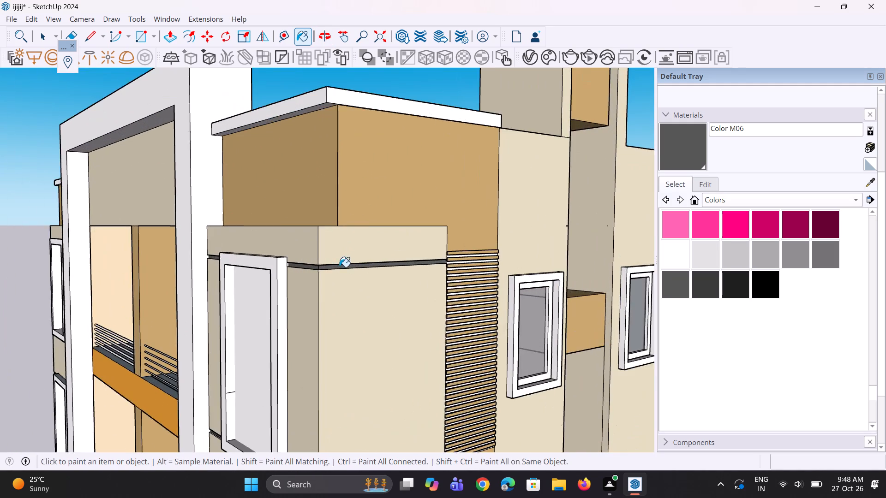
{"action": "scroll", "coordinate": [339, 267], "scroll_direction": "up", "scroll_amount": 2}
{"action": "middle_click_drag", "start_coordinate": [333, 270], "coordinate": [388, 263]}
{"action": "scroll", "coordinate": [231, 247], "scroll_direction": "up", "scroll_amount": 4}
{"action": "middle_click_drag", "start_coordinate": [229, 252], "coordinate": [275, 200]}
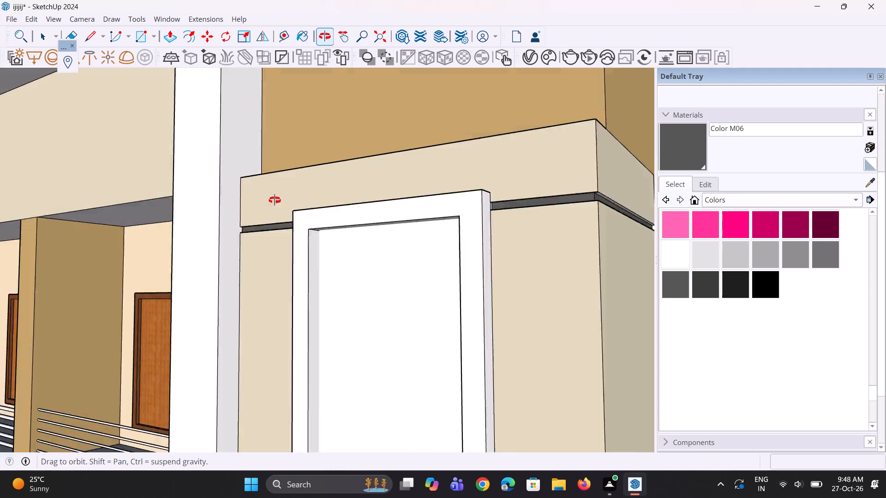
{"action": "middle_click_drag", "start_coordinate": [275, 200], "coordinate": [299, 162]}
{"action": "scroll", "coordinate": [340, 139], "scroll_direction": "up", "scroll_amount": 9}
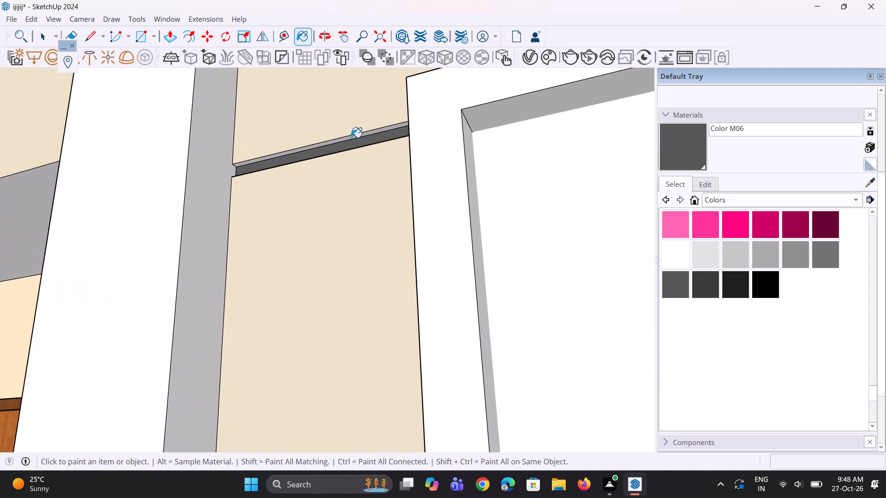
{"action": "left_click", "coordinate": [352, 136]}
{"action": "middle_click_drag", "start_coordinate": [335, 151], "coordinate": [342, 153]}
{"action": "scroll", "coordinate": [279, 182], "scroll_direction": "down", "scroll_amount": 11}
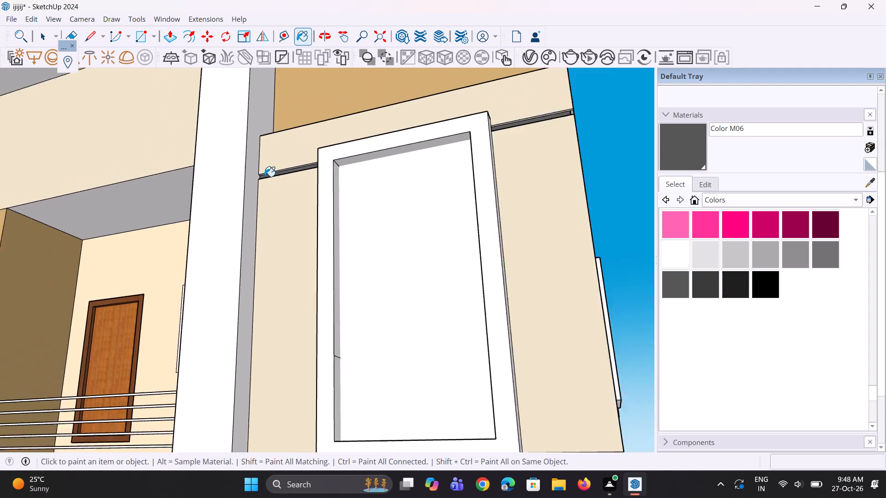
Push the blank window panel inward on the right-hand balcony of the storey just below the white frame, leaving a recessed opening.
{"action": "scroll", "coordinate": [264, 177], "scroll_direction": "down", "scroll_amount": 13}
{"action": "scroll", "coordinate": [262, 205], "scroll_direction": "down", "scroll_amount": 13}
{"action": "middle_click_drag", "start_coordinate": [216, 296], "coordinate": [356, 298]}
{"action": "scroll", "coordinate": [227, 317], "scroll_direction": "up", "scroll_amount": 9}
{"action": "key", "text": "space"}
{"action": "key", "text": "space"}
{"action": "middle_click_drag", "start_coordinate": [281, 292], "coordinate": [255, 331]}
{"action": "scroll", "coordinate": [331, 329], "scroll_direction": "up", "scroll_amount": 6}
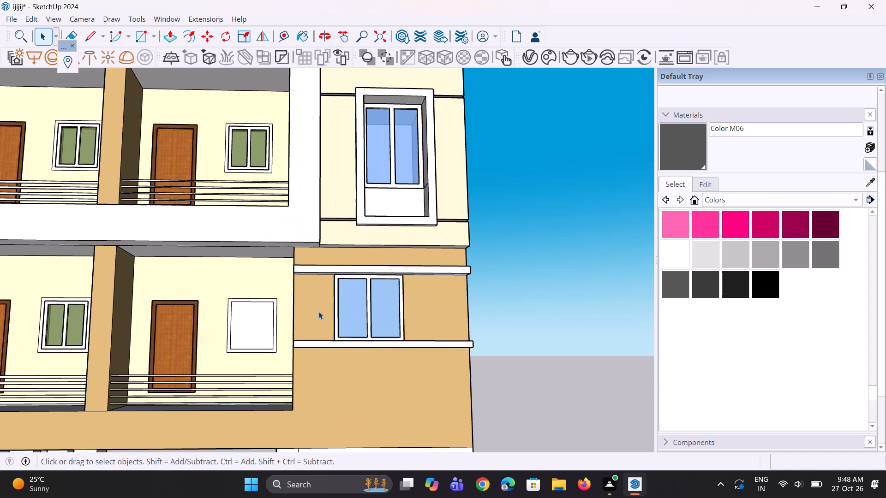
{"action": "key", "text": "p"}
{"action": "scroll", "coordinate": [317, 313], "scroll_direction": "up", "scroll_amount": 3}
{"action": "middle_click_drag", "start_coordinate": [222, 348], "coordinate": [220, 360]}
{"action": "left_click", "coordinate": [222, 348]}
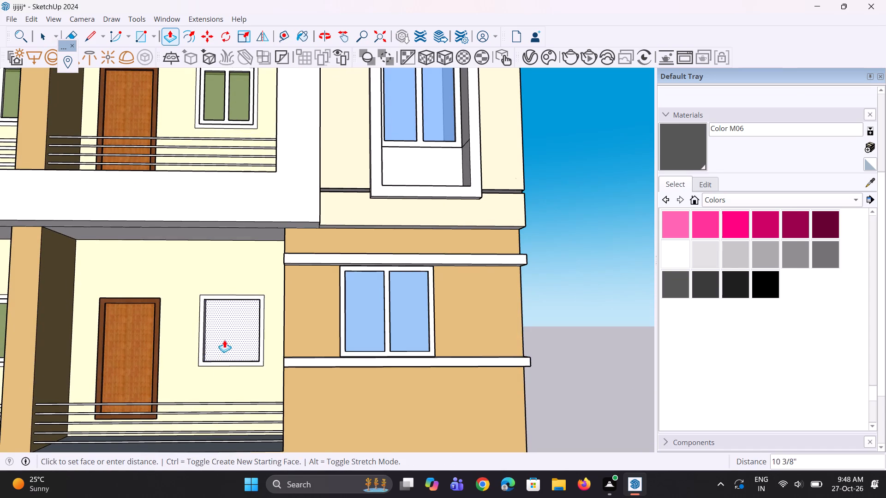
{"action": "left_click", "coordinate": [228, 333]}
{"action": "key", "text": "space"}
{"action": "key", "text": "space"}
{"action": "scroll", "coordinate": [232, 336], "scroll_direction": "down", "scroll_amount": 5}
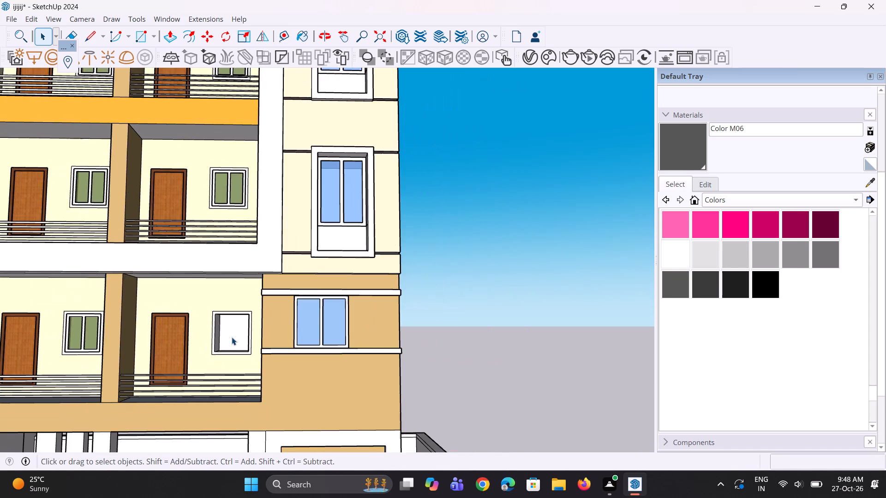
Copy the green-glazed window from the neighbouring balcony into the recessed opening, aligned to its lower corner.
{"action": "middle_click_drag", "start_coordinate": [201, 359], "coordinate": [200, 373]}
{"action": "scroll", "coordinate": [158, 365], "scroll_direction": "up", "scroll_amount": 4}
{"action": "left_click", "coordinate": [69, 339]}
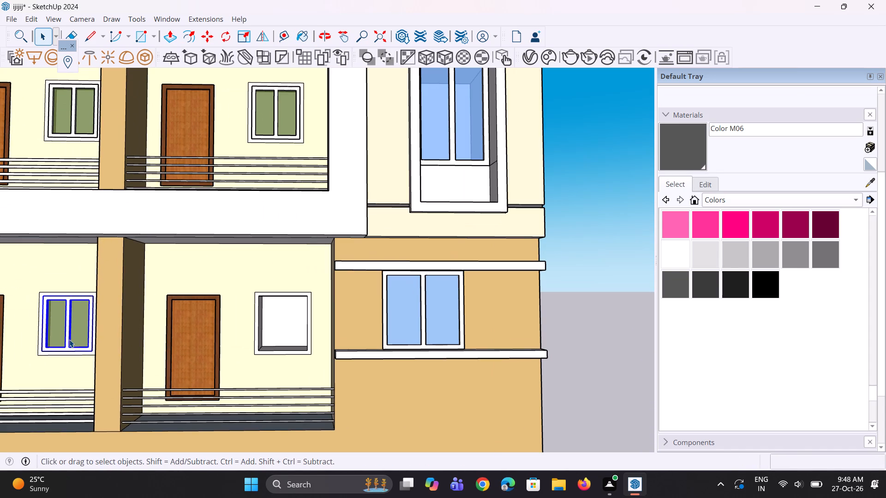
{"action": "key", "text": "m"}
{"action": "scroll", "coordinate": [69, 339], "scroll_direction": "up", "scroll_amount": 2}
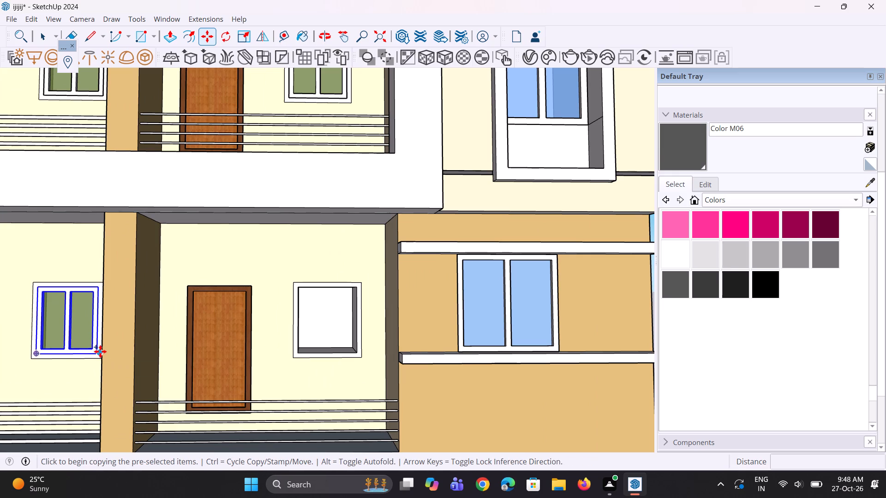
{"action": "left_click", "coordinate": [100, 351]}
{"action": "middle_click_drag", "start_coordinate": [312, 348], "coordinate": [319, 370]}
{"action": "scroll", "coordinate": [324, 350], "scroll_direction": "up", "scroll_amount": 2}
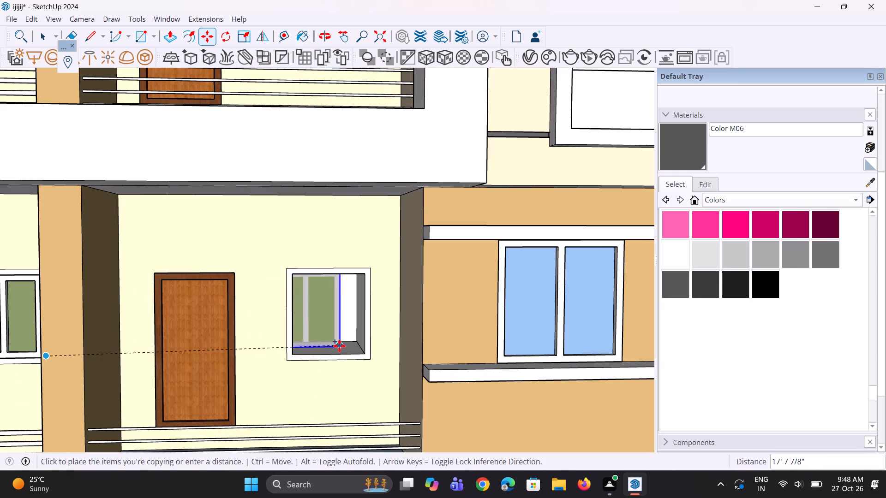
{"action": "left_click", "coordinate": [361, 349]}
{"action": "key", "text": "space"}
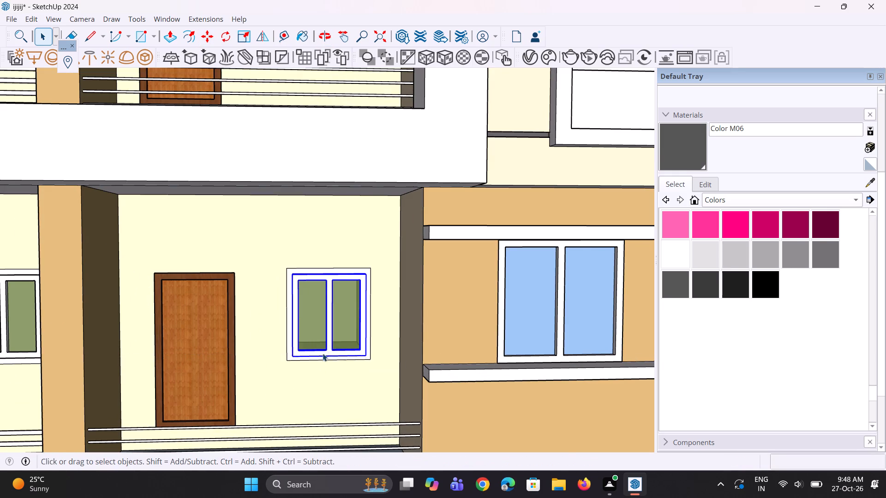
{"action": "key", "text": "space"}
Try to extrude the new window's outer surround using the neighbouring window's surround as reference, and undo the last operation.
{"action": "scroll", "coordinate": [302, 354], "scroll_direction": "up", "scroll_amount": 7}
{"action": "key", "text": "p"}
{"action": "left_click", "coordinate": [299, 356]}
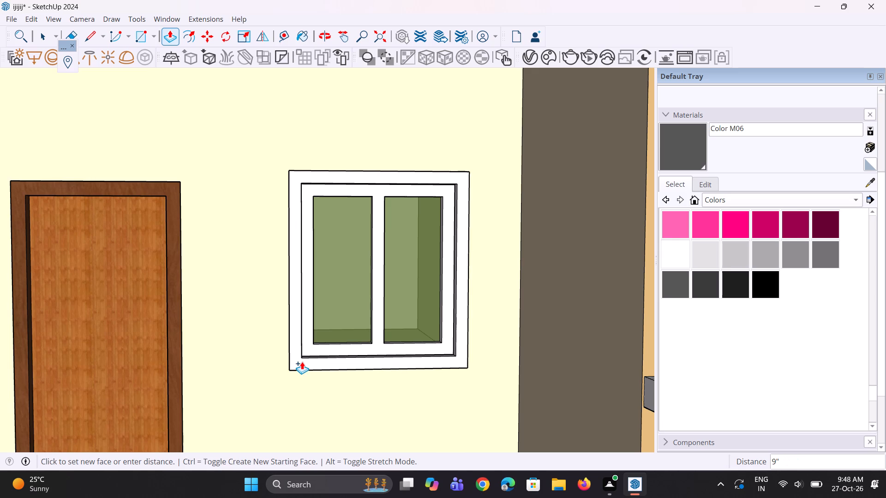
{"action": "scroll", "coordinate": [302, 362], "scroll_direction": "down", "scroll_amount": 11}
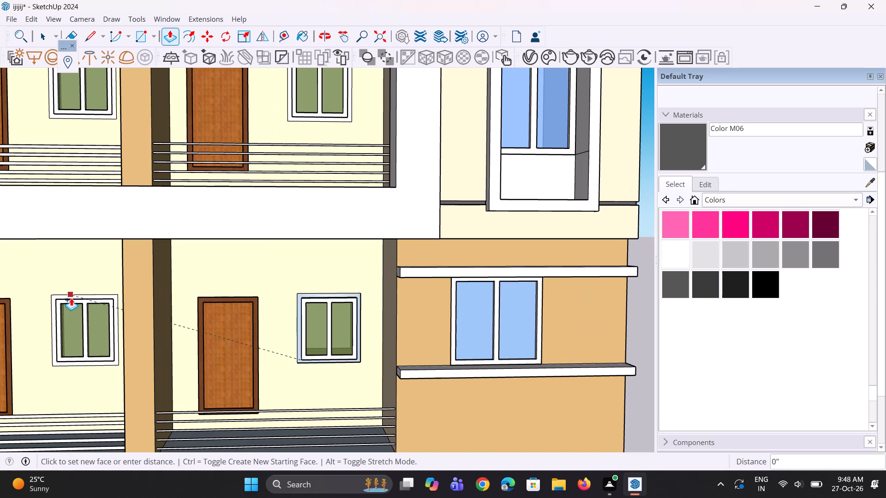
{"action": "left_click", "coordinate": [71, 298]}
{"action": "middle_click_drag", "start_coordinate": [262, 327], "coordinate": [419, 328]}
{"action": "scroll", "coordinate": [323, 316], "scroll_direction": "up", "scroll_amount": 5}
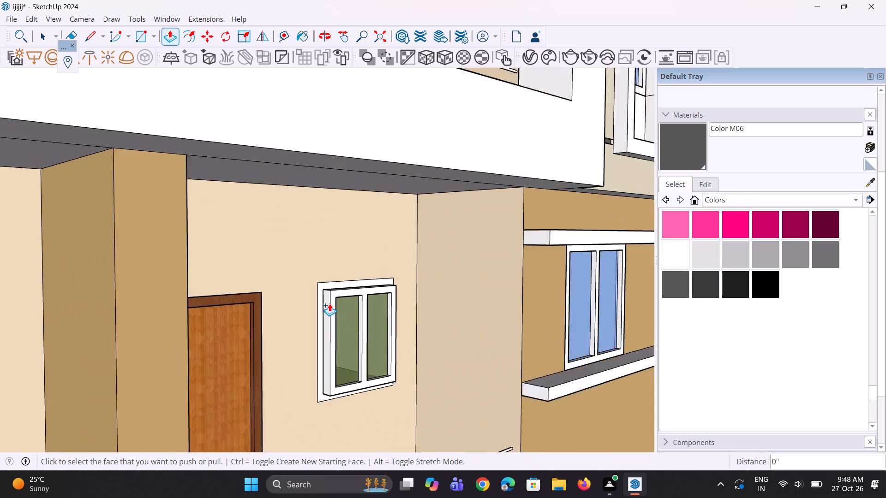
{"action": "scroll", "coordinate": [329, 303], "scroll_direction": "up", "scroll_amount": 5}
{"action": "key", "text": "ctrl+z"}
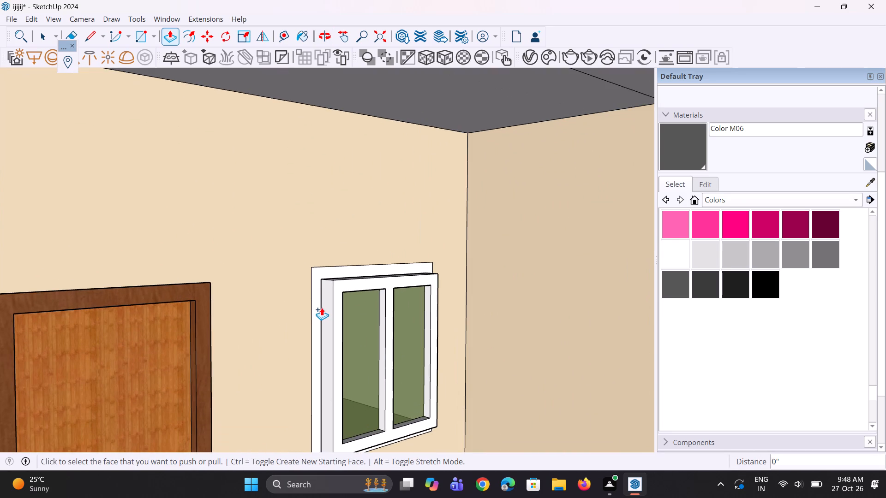
Extrude both balcony window surrounds on the storey just below the white frame outward by 8 5/8".
{"action": "left_click", "coordinate": [317, 298]}
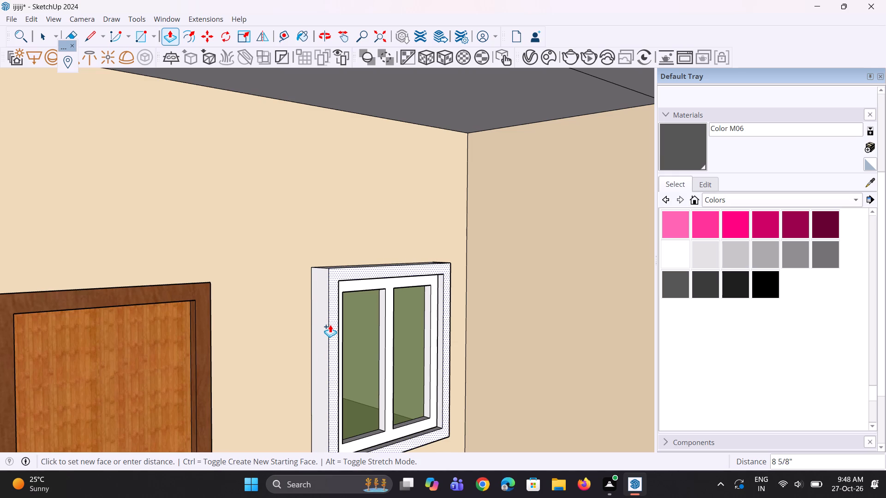
{"action": "left_click", "coordinate": [330, 325]}
{"action": "scroll", "coordinate": [344, 296], "scroll_direction": "down", "scroll_amount": 10}
{"action": "scroll", "coordinate": [121, 393], "scroll_direction": "up", "scroll_amount": 3}
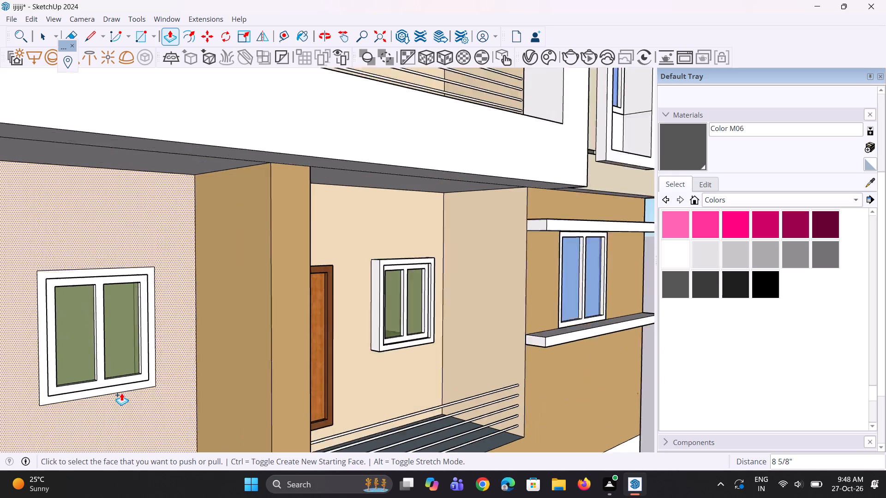
{"action": "scroll", "coordinate": [121, 393], "scroll_direction": "up", "scroll_amount": 1}
{"action": "double_click", "coordinate": [124, 390]}
{"action": "scroll", "coordinate": [183, 378], "scroll_direction": "down", "scroll_amount": 11}
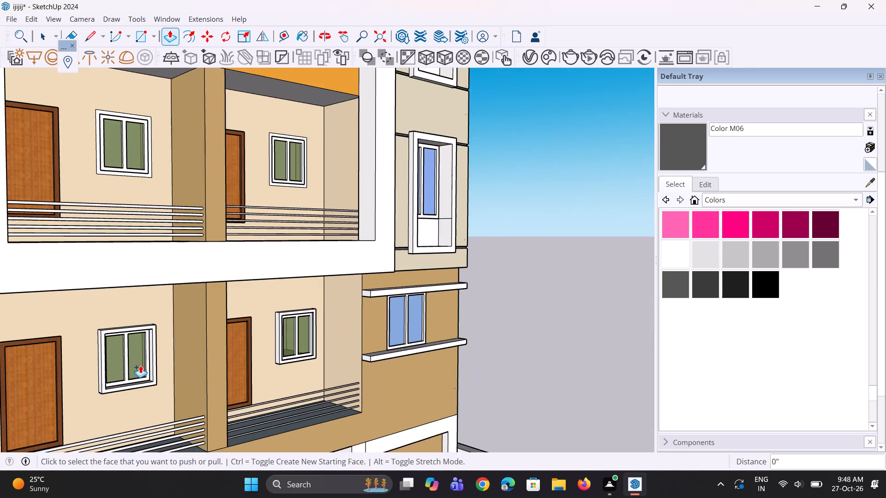
Extrude both balcony window surrounds on the lowest storey inside the white frame by the same 8 5/8".
{"action": "scroll", "coordinate": [230, 218], "scroll_direction": "up", "scroll_amount": 3}
{"action": "scroll", "coordinate": [293, 170], "scroll_direction": "up", "scroll_amount": 10}
{"action": "double_click", "coordinate": [290, 178]}
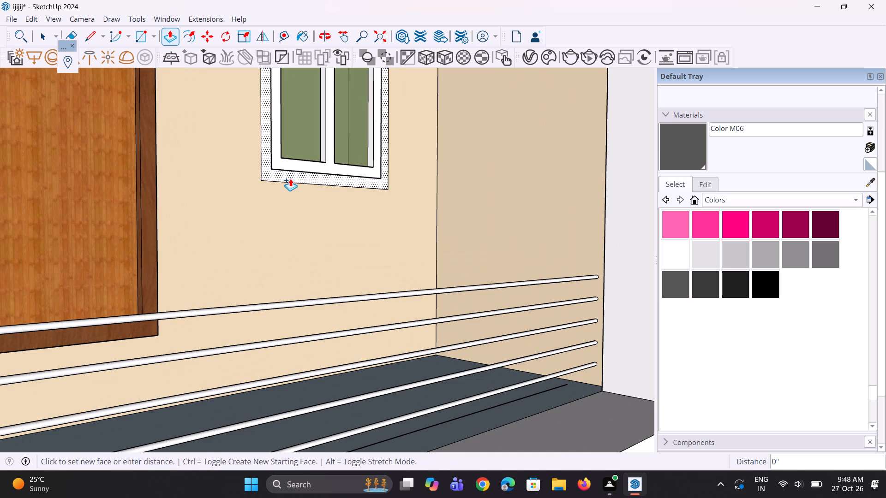
{"action": "scroll", "coordinate": [289, 286], "scroll_direction": "down", "scroll_amount": 16}
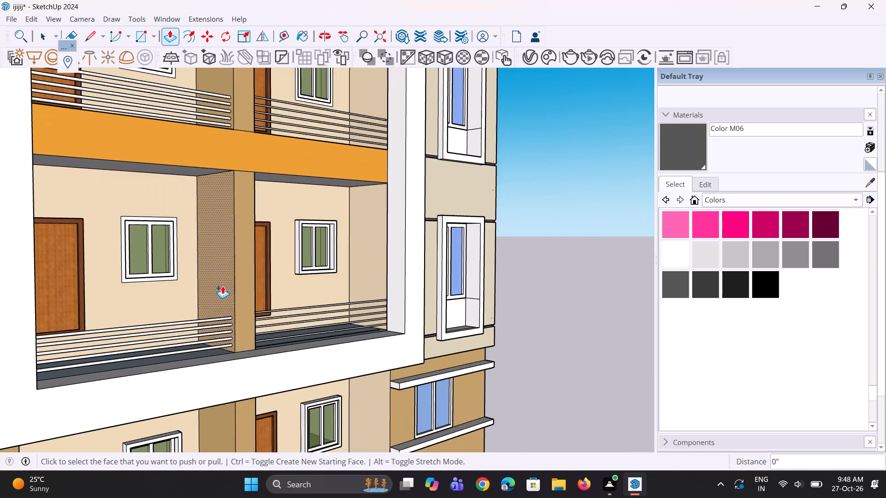
{"action": "scroll", "coordinate": [222, 286], "scroll_direction": "up", "scroll_amount": 4}
{"action": "scroll", "coordinate": [151, 282], "scroll_direction": "up", "scroll_amount": 3}
{"action": "double_click", "coordinate": [154, 271]}
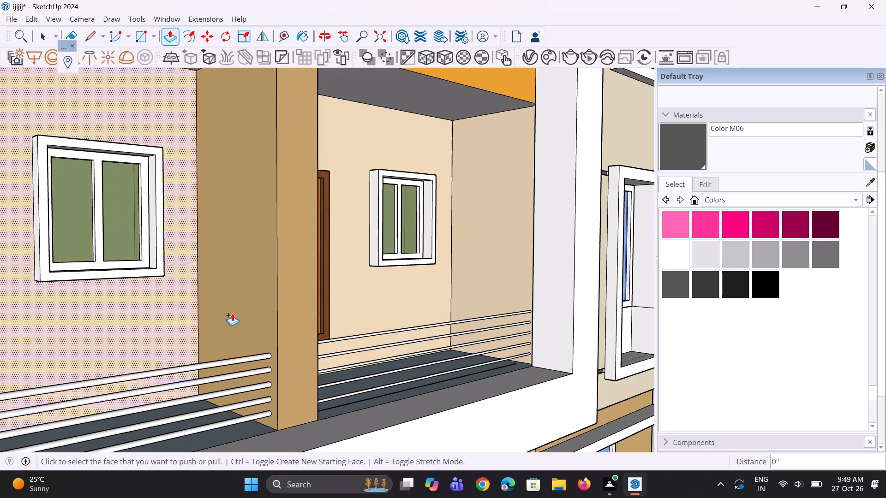
{"action": "scroll", "coordinate": [233, 337], "scroll_direction": "down", "scroll_amount": 10}
Extrude both balcony window surrounds on the middle storey inside the white frame by the same 8 5/8".
{"action": "middle_click_drag", "start_coordinate": [263, 330], "coordinate": [176, 338]}
{"action": "scroll", "coordinate": [155, 359], "scroll_direction": "down", "scroll_amount": 4}
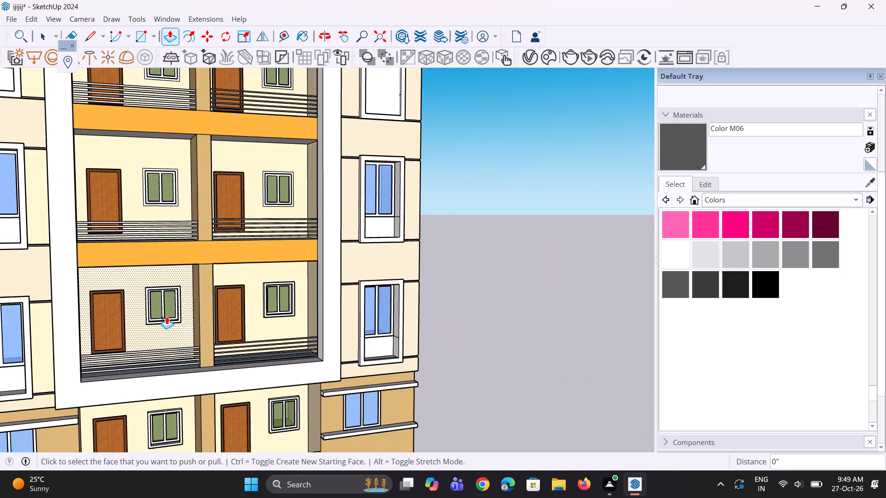
{"action": "scroll", "coordinate": [220, 187], "scroll_direction": "up", "scroll_amount": 3}
{"action": "scroll", "coordinate": [297, 160], "scroll_direction": "up", "scroll_amount": 11}
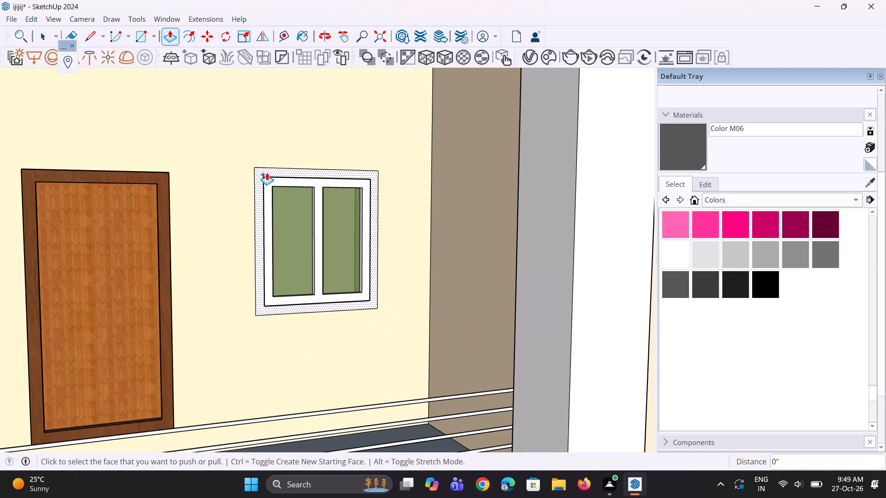
{"action": "double_click", "coordinate": [267, 172]}
{"action": "scroll", "coordinate": [287, 277], "scroll_direction": "down", "scroll_amount": 12}
{"action": "scroll", "coordinate": [118, 267], "scroll_direction": "up", "scroll_amount": 4}
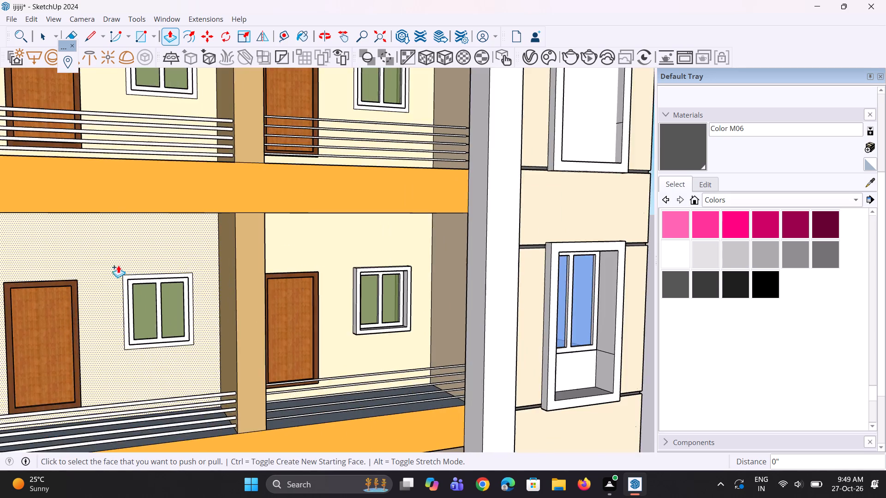
{"action": "scroll", "coordinate": [130, 273], "scroll_direction": "up", "scroll_amount": 4}
{"action": "double_click", "coordinate": [128, 279]}
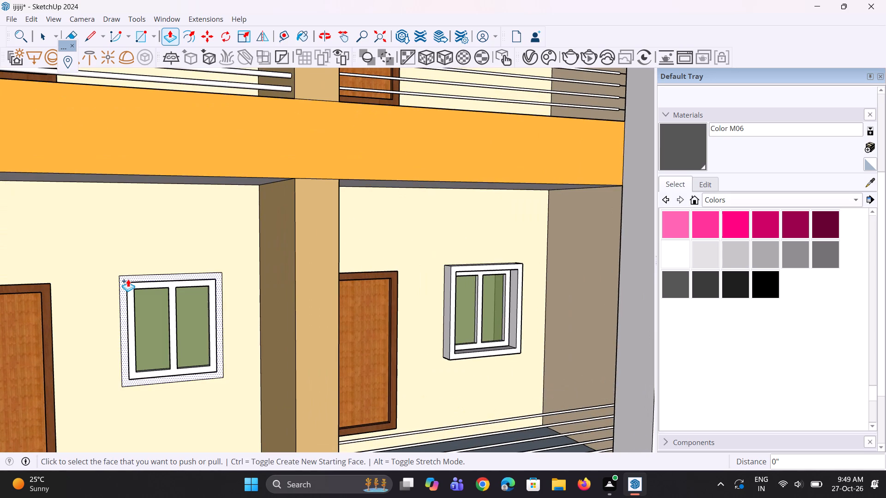
{"action": "scroll", "coordinate": [144, 345], "scroll_direction": "down", "scroll_amount": 11}
Extrude both top-floor balcony window surrounds inside the white frame by the same 8 5/8".
{"action": "scroll", "coordinate": [144, 346], "scroll_direction": "down", "scroll_amount": 5}
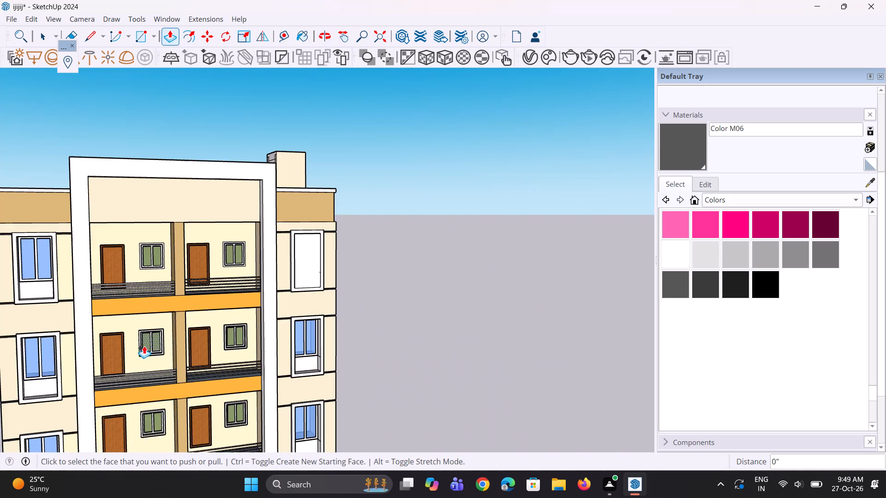
{"action": "scroll", "coordinate": [198, 275], "scroll_direction": "up", "scroll_amount": 9}
{"action": "scroll", "coordinate": [245, 225], "scroll_direction": "up", "scroll_amount": 16}
{"action": "double_click", "coordinate": [241, 258]}
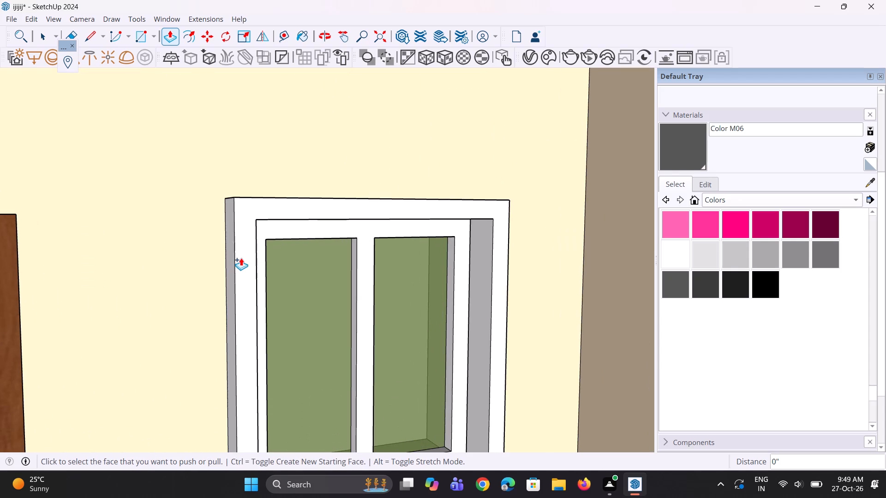
{"action": "scroll", "coordinate": [249, 277], "scroll_direction": "down", "scroll_amount": 17}
{"action": "scroll", "coordinate": [71, 277], "scroll_direction": "up", "scroll_amount": 1}
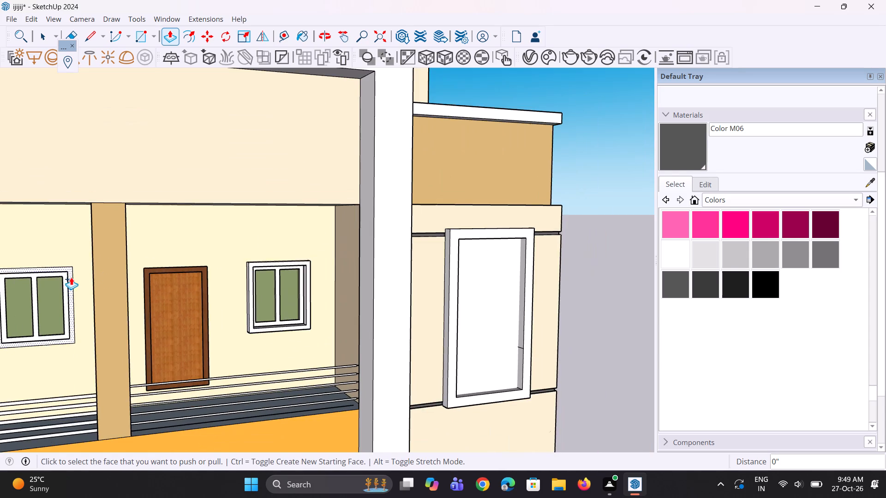
{"action": "scroll", "coordinate": [71, 277], "scroll_direction": "up", "scroll_amount": 5}
{"action": "double_click", "coordinate": [71, 277]}
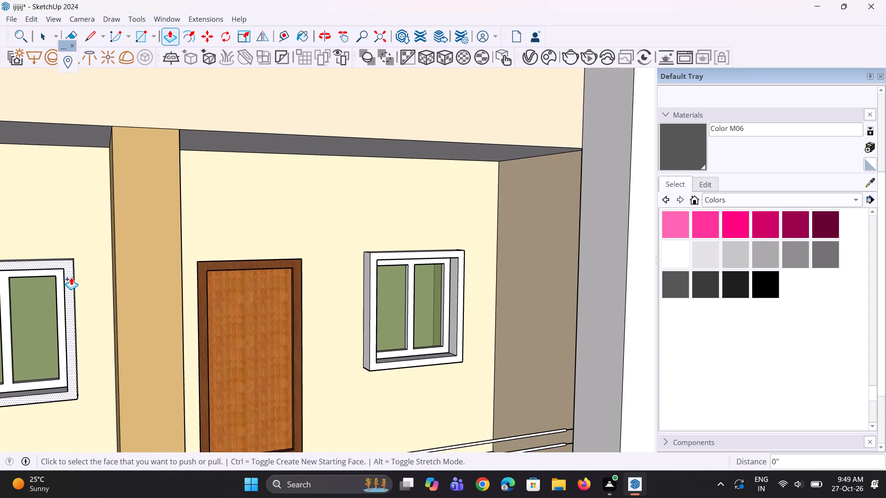
{"action": "middle_click_drag", "start_coordinate": [71, 277], "coordinate": [92, 299]}
{"action": "scroll", "coordinate": [156, 294], "scroll_direction": "down", "scroll_amount": 6}
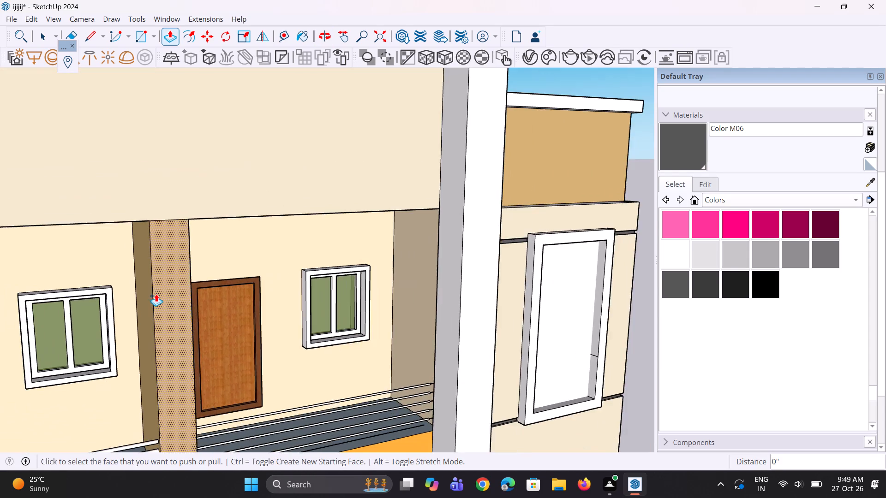
{"action": "scroll", "coordinate": [157, 293], "scroll_direction": "down", "scroll_amount": 6}
{"action": "middle_click_drag", "start_coordinate": [138, 279], "coordinate": [97, 259]}
{"action": "key", "text": "space"}
{"action": "key", "text": "space"}
Examine the front facade's balconies and window bays across all visible storeys.
{"action": "scroll", "coordinate": [152, 260], "scroll_direction": "down", "scroll_amount": 3}
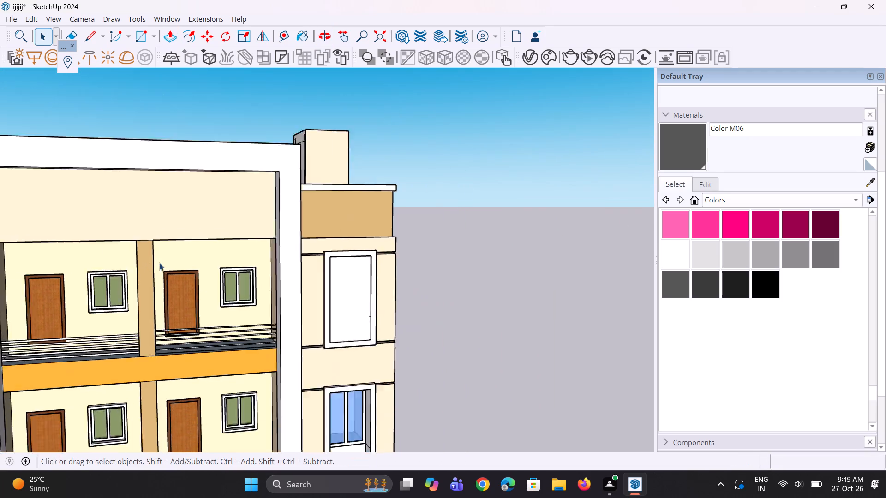
{"action": "scroll", "coordinate": [159, 263], "scroll_direction": "down", "scroll_amount": 2}
{"action": "key", "text": "space"}
{"action": "key", "text": "space"}
{"action": "scroll", "coordinate": [169, 259], "scroll_direction": "down", "scroll_amount": 5}
{"action": "middle_click_drag", "start_coordinate": [229, 284], "coordinate": [132, 290]}
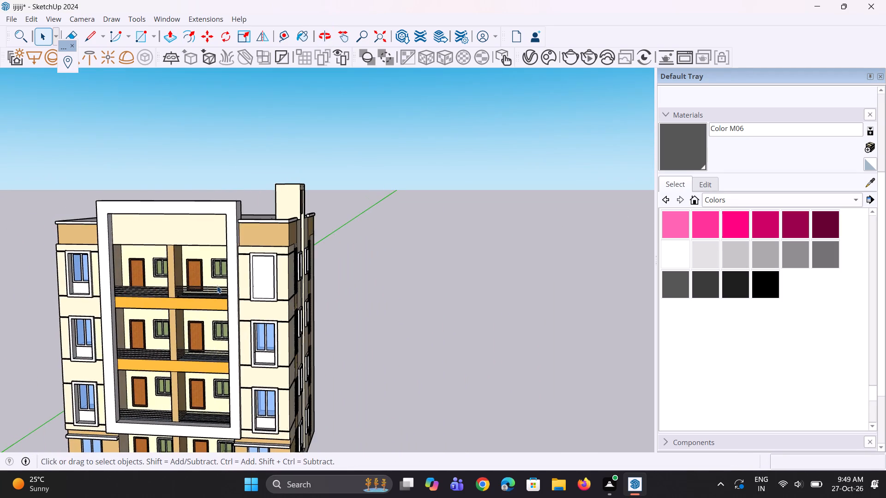
{"action": "scroll", "coordinate": [249, 279], "scroll_direction": "up", "scroll_amount": 7}
{"action": "scroll", "coordinate": [251, 267], "scroll_direction": "down", "scroll_amount": 4}
{"action": "scroll", "coordinate": [215, 248], "scroll_direction": "down", "scroll_amount": 9}
{"action": "middle_click", "coordinate": [218, 251]}
{"action": "scroll", "coordinate": [218, 249], "scroll_direction": "up", "scroll_amount": 5}
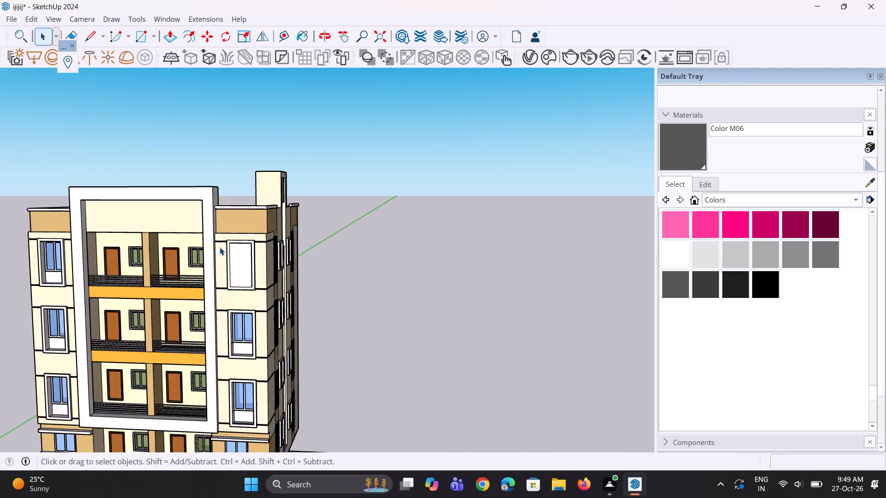
Copy the double-pane window from the storey below up into the blank top-storey bay beside the white balcony frame.
{"action": "scroll", "coordinate": [240, 257], "scroll_direction": "up", "scroll_amount": 7}
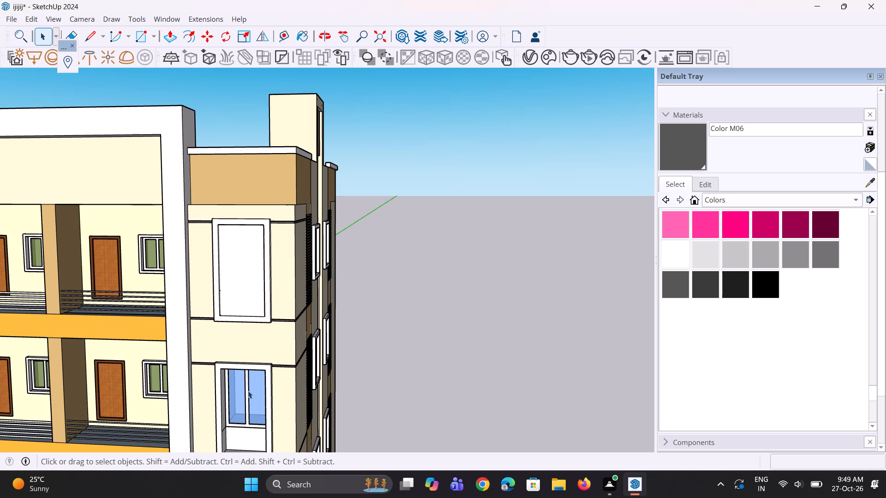
{"action": "left_click", "coordinate": [248, 391]}
{"action": "key", "text": "m"}
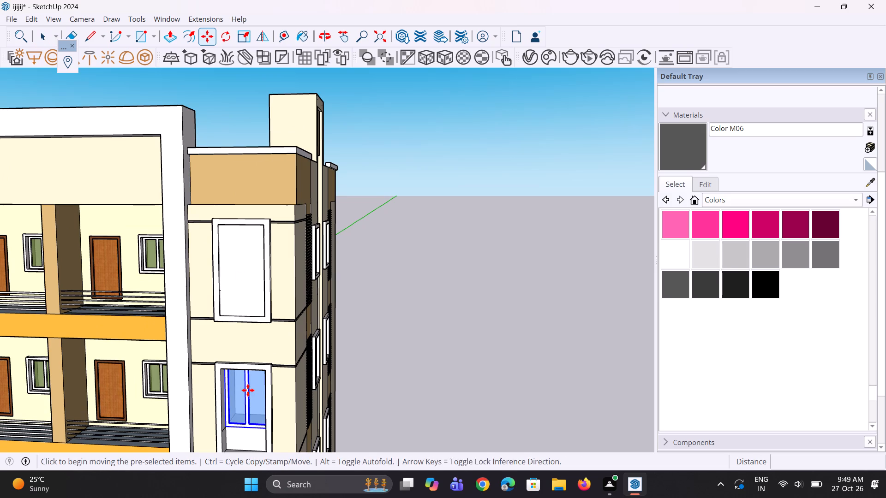
{"action": "left_click", "coordinate": [249, 387]}
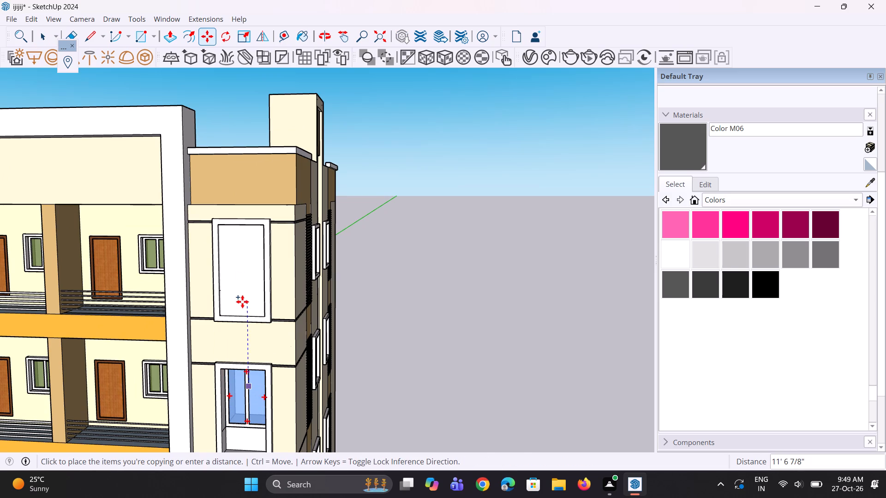
{"action": "left_click", "coordinate": [239, 283]}
Move the copied window about 4' 1" so its corner aligns with the upper inner corner of the top-storey surround.
{"action": "scroll", "coordinate": [270, 270], "scroll_direction": "up", "scroll_amount": 2}
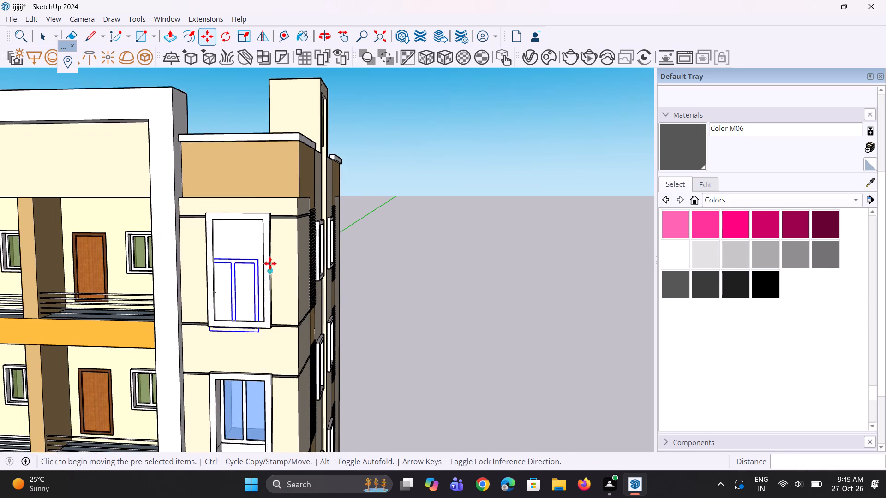
{"action": "scroll", "coordinate": [265, 256], "scroll_direction": "up", "scroll_amount": 1}
{"action": "left_click", "coordinate": [257, 257]}
{"action": "scroll", "coordinate": [259, 219], "scroll_direction": "up", "scroll_amount": 2}
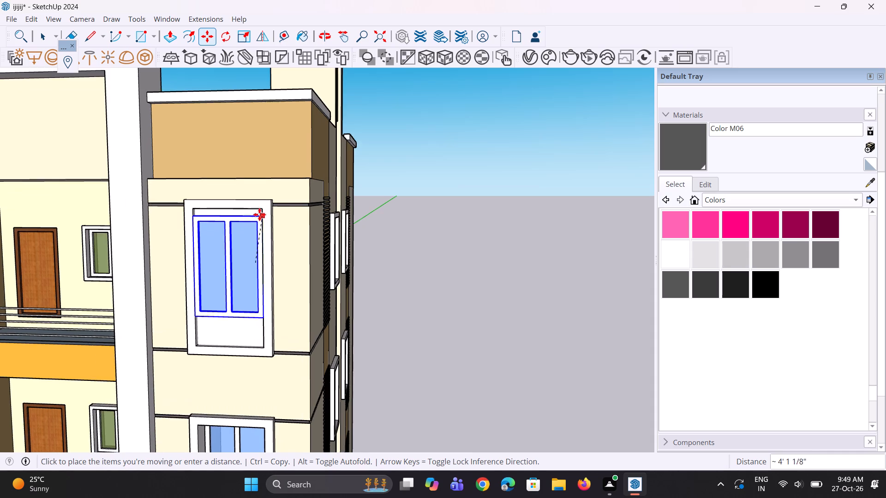
{"action": "left_click", "coordinate": [259, 213]}
{"action": "key", "text": "space"}
{"action": "key", "text": "space"}
Push the blank panel below the copied window inward about 1' 3 5/16", and a further 6' 4" or so.
{"action": "middle_click_drag", "start_coordinate": [201, 334], "coordinate": [219, 308]}
{"action": "scroll", "coordinate": [220, 322], "scroll_direction": "up", "scroll_amount": 2}
{"action": "key", "text": "p"}
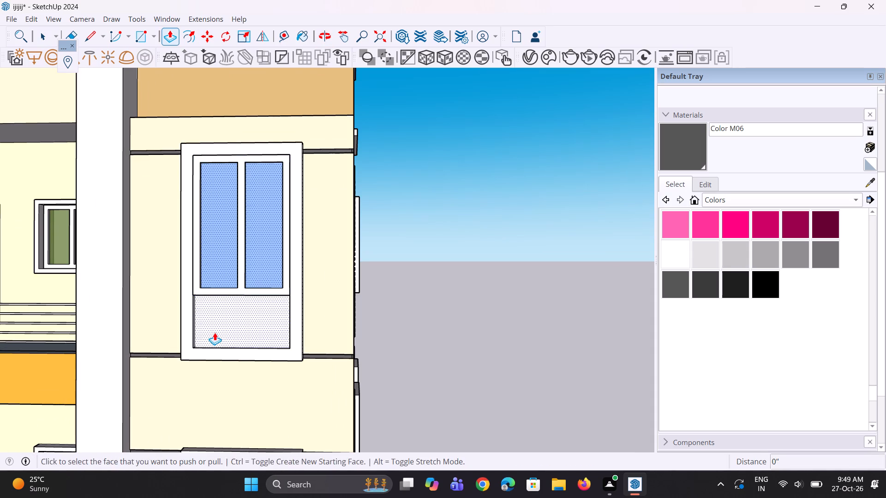
{"action": "left_click", "coordinate": [215, 332]}
{"action": "left_click", "coordinate": [237, 312]}
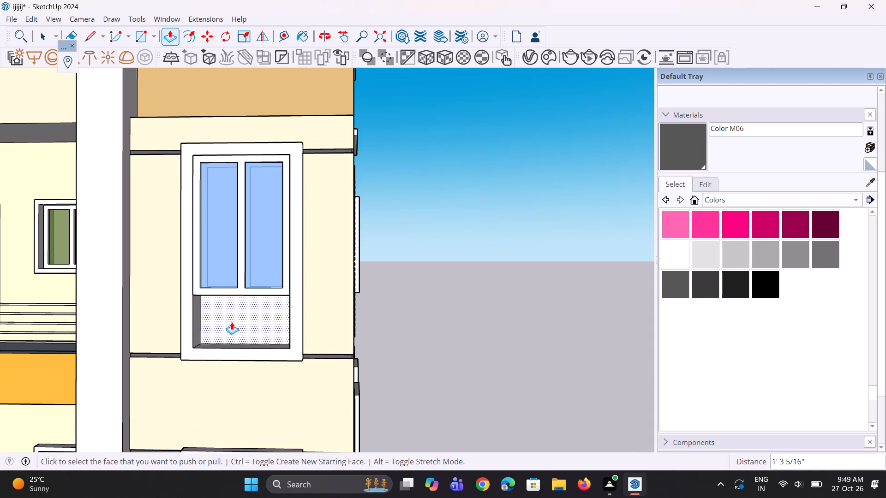
{"action": "left_click", "coordinate": [227, 329]}
{"action": "left_click", "coordinate": [242, 314]}
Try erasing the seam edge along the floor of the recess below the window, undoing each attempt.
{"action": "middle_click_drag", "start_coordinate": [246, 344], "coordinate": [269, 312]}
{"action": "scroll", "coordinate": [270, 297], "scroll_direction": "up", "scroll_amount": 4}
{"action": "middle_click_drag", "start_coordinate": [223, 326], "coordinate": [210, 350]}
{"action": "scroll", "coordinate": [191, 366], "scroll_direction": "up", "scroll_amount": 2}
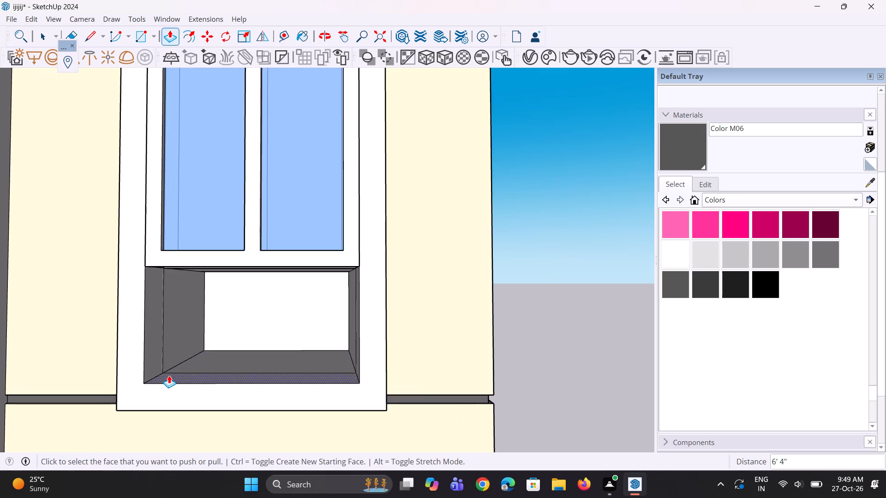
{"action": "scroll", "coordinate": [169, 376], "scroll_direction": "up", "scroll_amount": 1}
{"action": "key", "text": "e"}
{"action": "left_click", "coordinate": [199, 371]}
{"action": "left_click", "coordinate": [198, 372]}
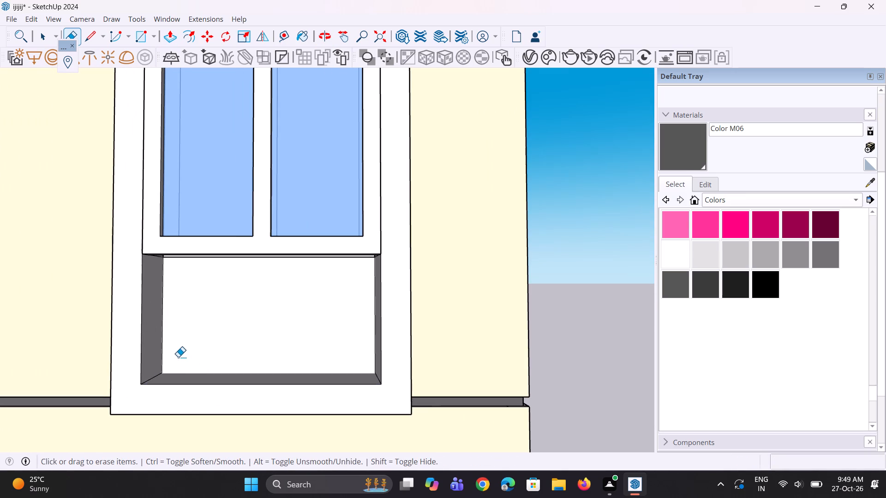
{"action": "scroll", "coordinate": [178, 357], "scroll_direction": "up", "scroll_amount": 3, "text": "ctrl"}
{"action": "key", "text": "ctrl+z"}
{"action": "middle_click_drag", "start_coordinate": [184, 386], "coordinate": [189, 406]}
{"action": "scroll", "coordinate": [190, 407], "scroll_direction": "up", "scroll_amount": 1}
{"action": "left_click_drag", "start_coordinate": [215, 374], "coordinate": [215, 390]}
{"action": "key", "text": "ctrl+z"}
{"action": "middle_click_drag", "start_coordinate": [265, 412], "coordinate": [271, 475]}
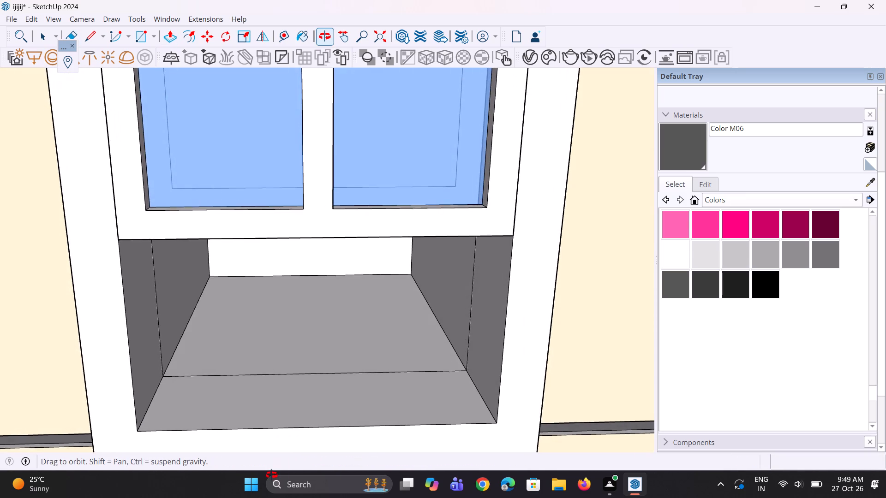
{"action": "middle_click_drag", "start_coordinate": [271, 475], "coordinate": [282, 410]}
Delete the leftover wall face behind the copied top-storey window's glazing.
{"action": "key", "text": "space"}
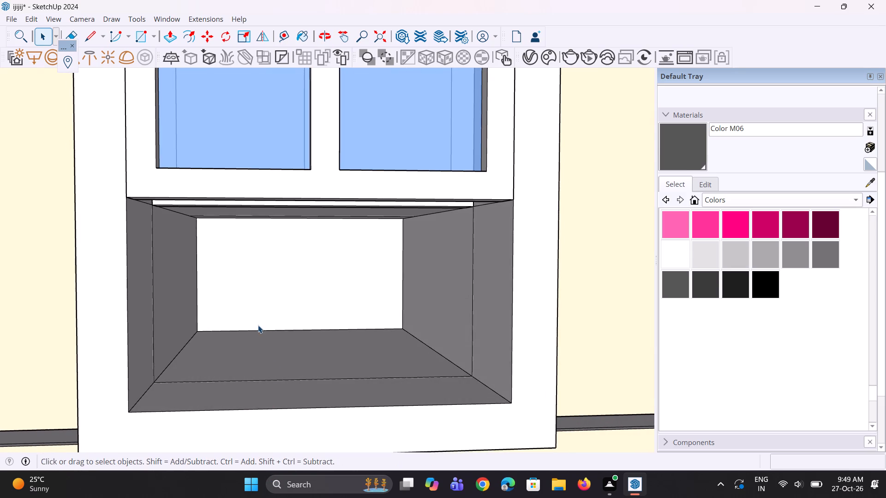
{"action": "middle_click_drag", "start_coordinate": [265, 297], "coordinate": [257, 289]}
{"action": "scroll", "coordinate": [267, 291], "scroll_direction": "down", "scroll_amount": 1}
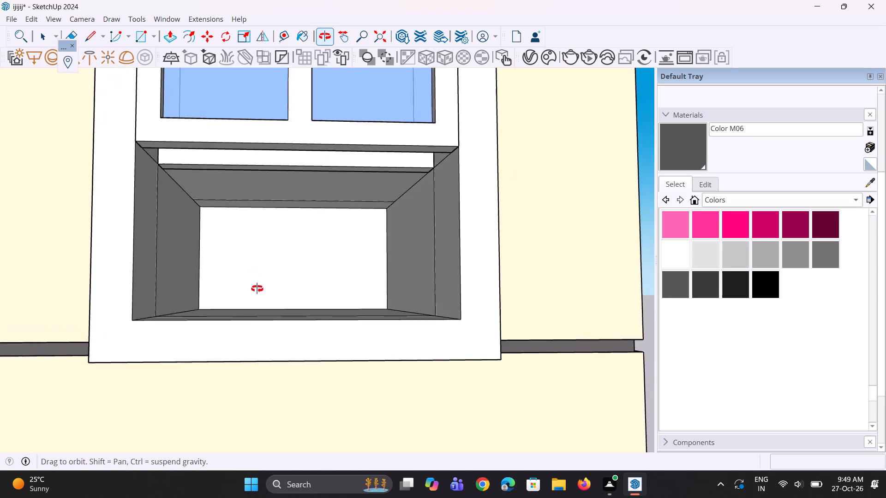
{"action": "middle_click_drag", "start_coordinate": [257, 289], "coordinate": [268, 337]}
{"action": "scroll", "coordinate": [269, 347], "scroll_direction": "up", "scroll_amount": 1}
{"action": "scroll", "coordinate": [270, 350], "scroll_direction": "down", "scroll_amount": 5}
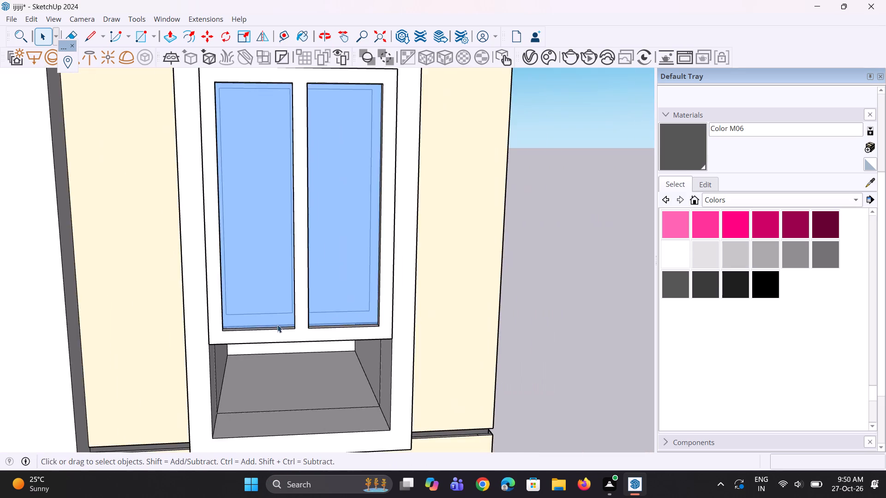
{"action": "middle_click_drag", "start_coordinate": [277, 325], "coordinate": [351, 94]}
{"action": "key", "text": "space"}
{"action": "left_click", "coordinate": [324, 172]}
{"action": "middle_click_drag", "start_coordinate": [323, 184], "coordinate": [300, 226]}
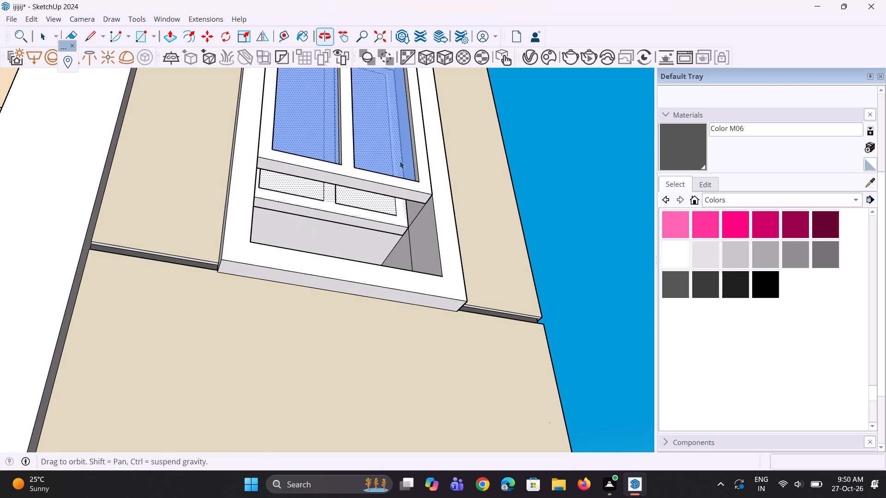
{"action": "key", "text": "Delete"}
Delete the leftover frame faces standing behind the copied window inside the recess.
{"action": "middle_click_drag", "start_coordinate": [359, 214], "coordinate": [341, 220]}
{"action": "left_click", "coordinate": [331, 216]}
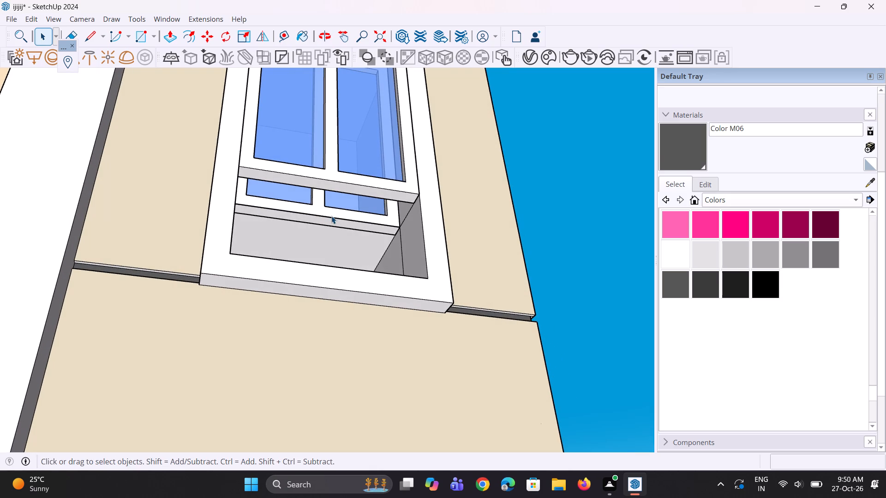
{"action": "key", "text": "Delete"}
{"action": "key", "text": "ctrl+z"}
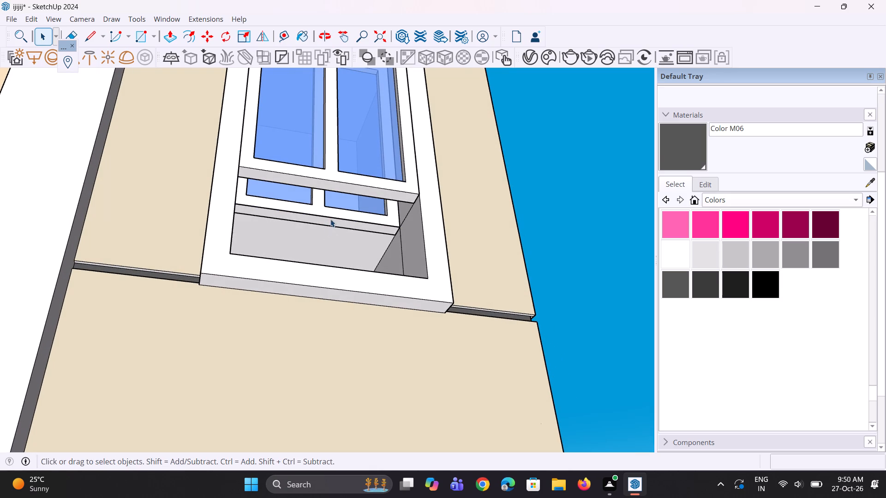
{"action": "left_click", "coordinate": [332, 213]}
{"action": "key", "text": "Delete"}
{"action": "middle_click_drag", "start_coordinate": [324, 232], "coordinate": [307, 259]}
{"action": "left_click", "coordinate": [310, 251]}
{"action": "key", "text": "Delete"}
{"action": "middle_click_drag", "start_coordinate": [311, 253], "coordinate": [305, 272]}
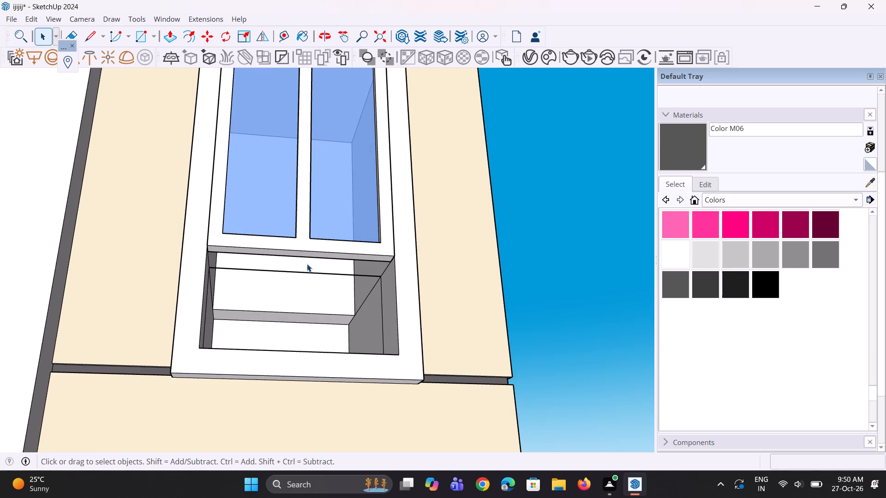
Erase the leftover edges across the opening and the seam edges on both side walls of the recess.
{"action": "key", "text": "e"}
{"action": "left_click_drag", "start_coordinate": [308, 267], "coordinate": [308, 275]}
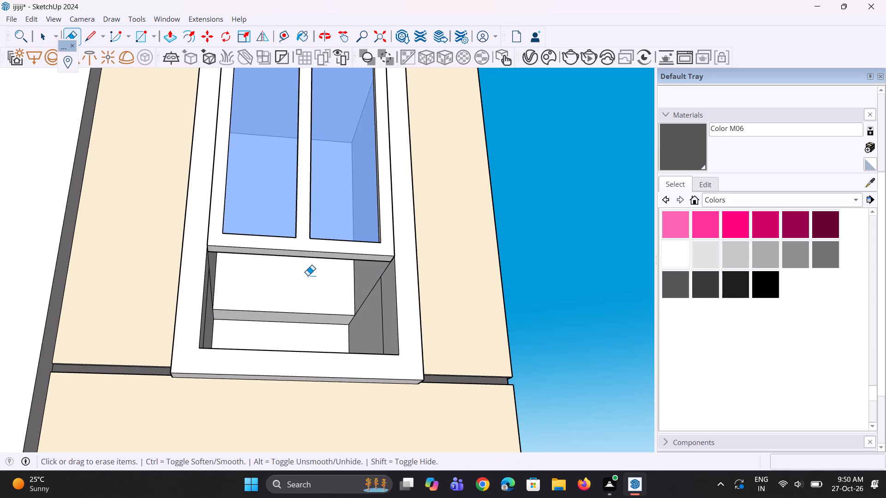
{"action": "left_click_drag", "start_coordinate": [376, 290], "coordinate": [383, 308]}
{"action": "left_click", "coordinate": [377, 283]}
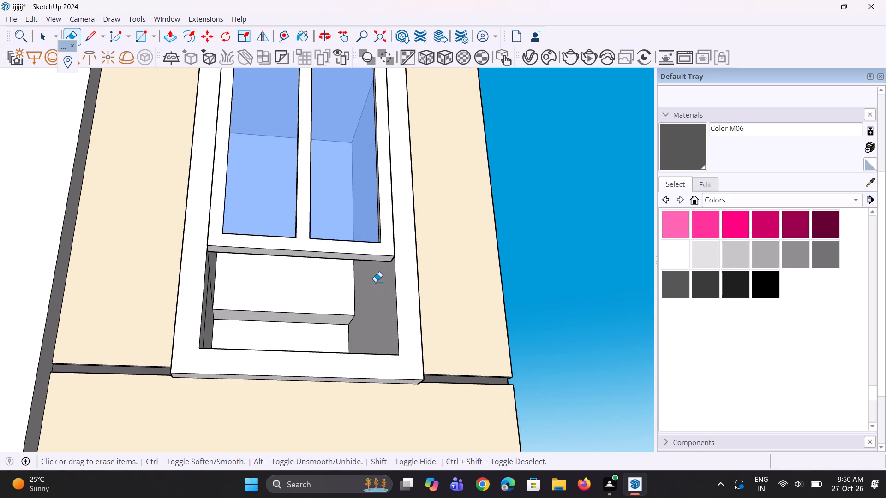
{"action": "middle_click_drag", "start_coordinate": [359, 287], "coordinate": [258, 323]}
{"action": "left_click", "coordinate": [91, 343]}
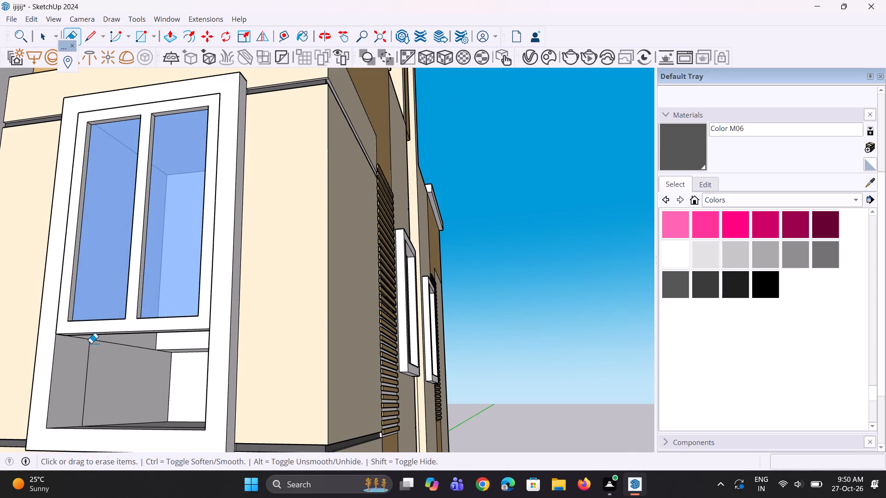
{"action": "left_click", "coordinate": [92, 338]}
{"action": "middle_click_drag", "start_coordinate": [92, 350], "coordinate": [185, 339]}
{"action": "key", "text": "space"}
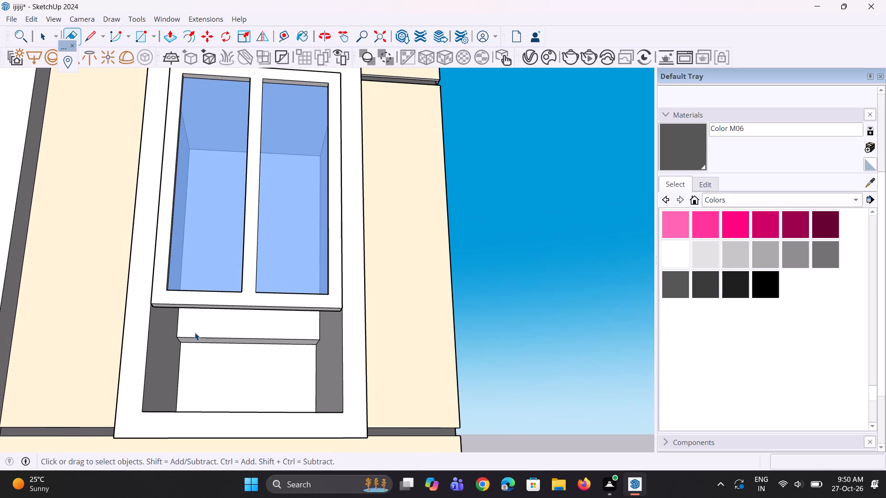
Extend the underside of the recess's upper back ledge down about 3' 2 13/16" to the recess floor.
{"action": "key", "text": "p"}
{"action": "middle_click_drag", "start_coordinate": [239, 360], "coordinate": [247, 342]}
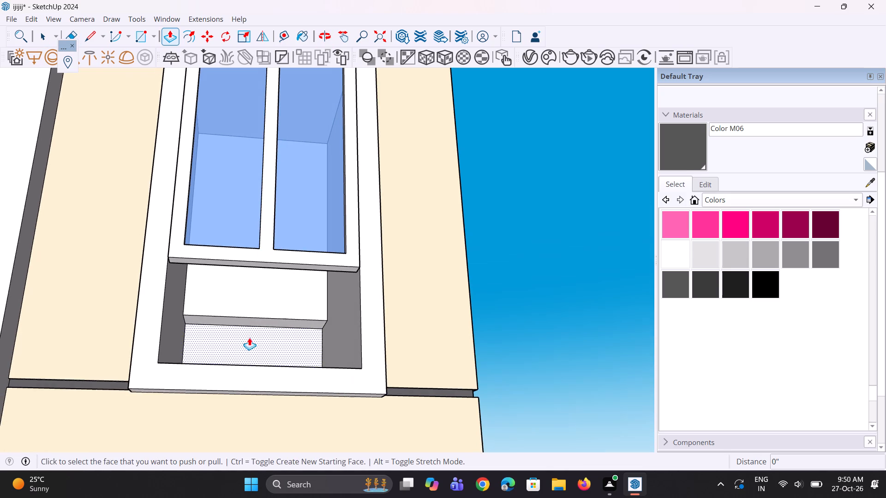
{"action": "left_click", "coordinate": [257, 322]}
{"action": "middle_click_drag", "start_coordinate": [251, 346], "coordinate": [236, 381]}
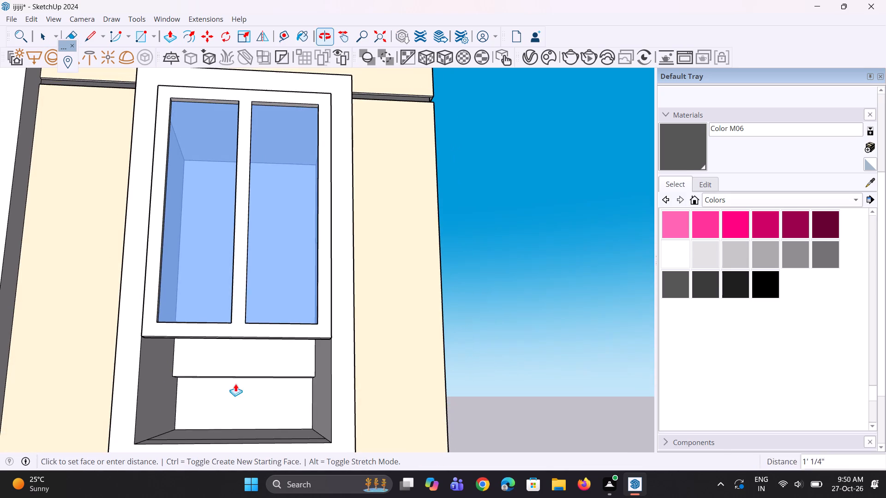
{"action": "left_click", "coordinate": [233, 439]}
Erase the seam edge across the recess floor below the top-storey window.
{"action": "middle_click_drag", "start_coordinate": [241, 437], "coordinate": [238, 453]}
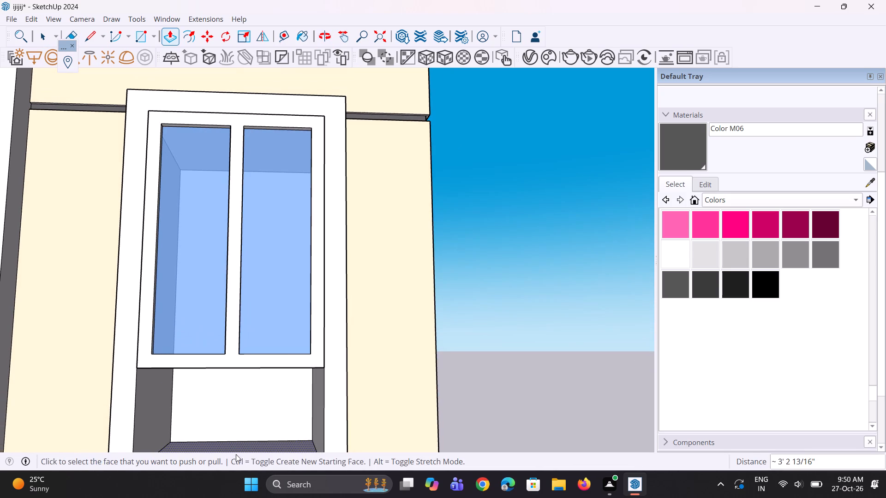
{"action": "scroll", "coordinate": [235, 455], "scroll_direction": "up", "scroll_amount": 2}
{"action": "key", "text": "e"}
{"action": "scroll", "coordinate": [239, 331], "scroll_direction": "down", "scroll_amount": 6}
{"action": "middle_click_drag", "start_coordinate": [223, 381], "coordinate": [224, 436]}
{"action": "scroll", "coordinate": [221, 454], "scroll_direction": "up", "scroll_amount": 2}
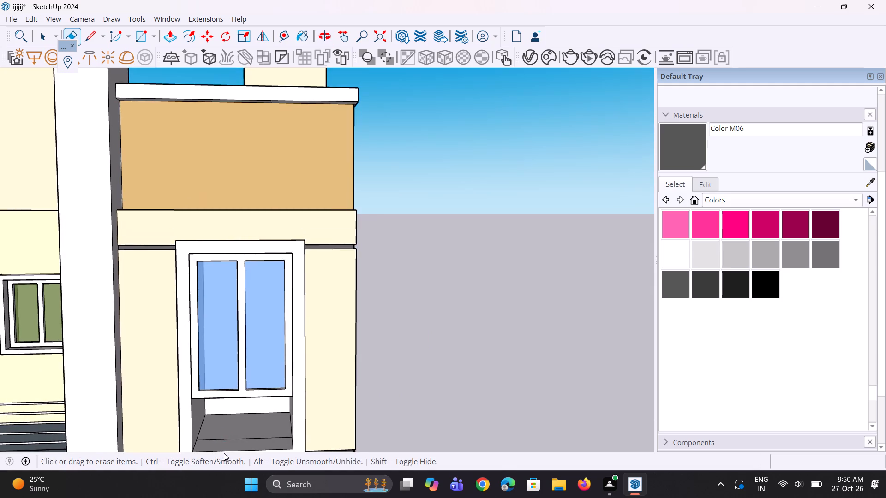
{"action": "scroll", "coordinate": [224, 453], "scroll_direction": "up", "scroll_amount": 2}
{"action": "left_click_drag", "start_coordinate": [237, 434], "coordinate": [237, 447]}
{"action": "middle_click_drag", "start_coordinate": [247, 435], "coordinate": [266, 363]}
Draw a horizontal line about 5' 11 7/16" long across the recess's back wall, just below the window frame.
{"action": "key", "text": "space"}
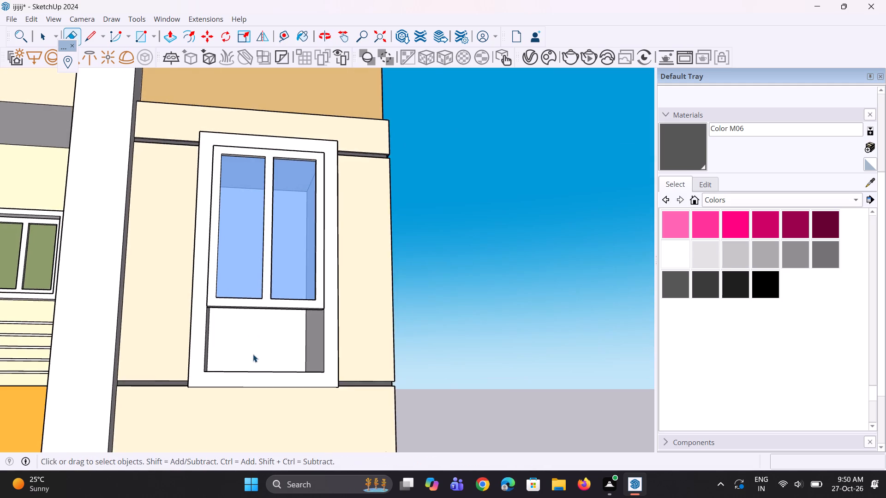
{"action": "scroll", "coordinate": [273, 347], "scroll_direction": "up", "scroll_amount": 3}
{"action": "key", "text": "p"}
{"action": "key", "text": "l"}
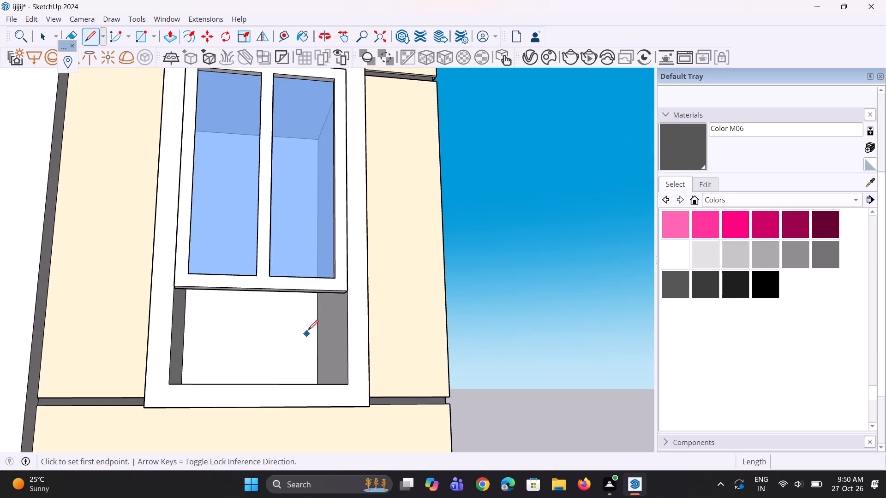
{"action": "middle_click_drag", "start_coordinate": [308, 330], "coordinate": [293, 329]}
{"action": "scroll", "coordinate": [295, 324], "scroll_direction": "up", "scroll_amount": 2}
{"action": "left_click", "coordinate": [303, 303]}
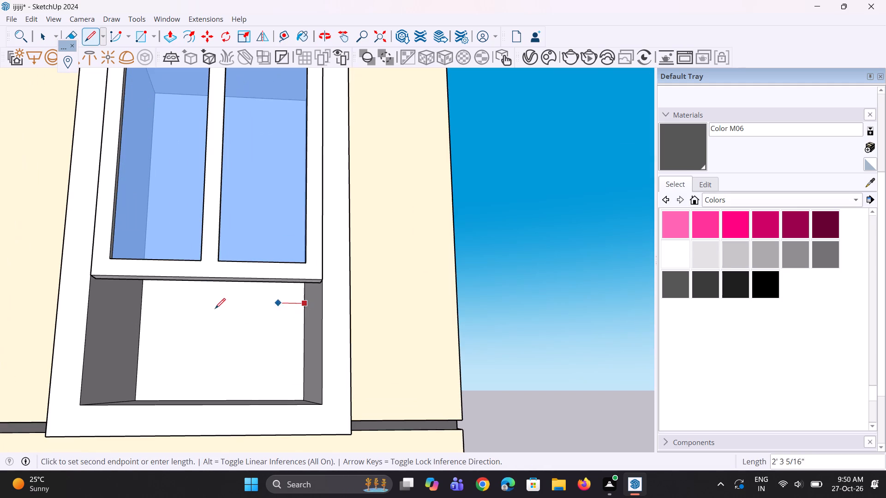
{"action": "left_click", "coordinate": [143, 303]}
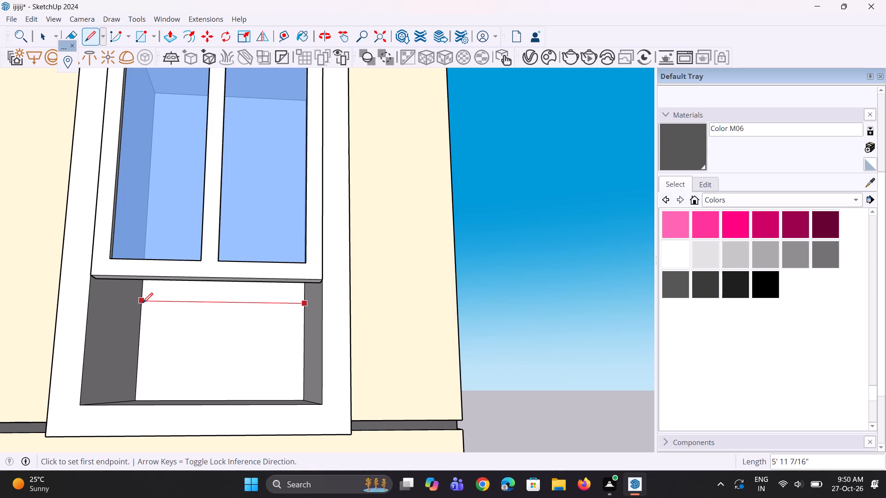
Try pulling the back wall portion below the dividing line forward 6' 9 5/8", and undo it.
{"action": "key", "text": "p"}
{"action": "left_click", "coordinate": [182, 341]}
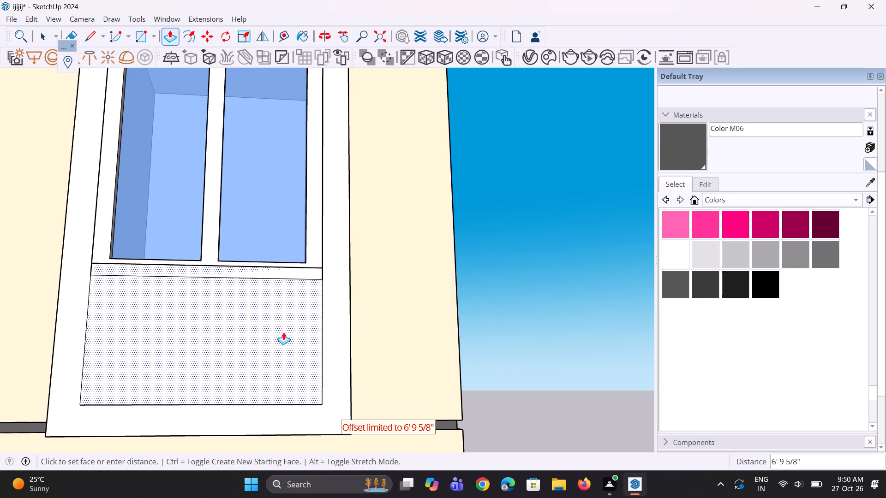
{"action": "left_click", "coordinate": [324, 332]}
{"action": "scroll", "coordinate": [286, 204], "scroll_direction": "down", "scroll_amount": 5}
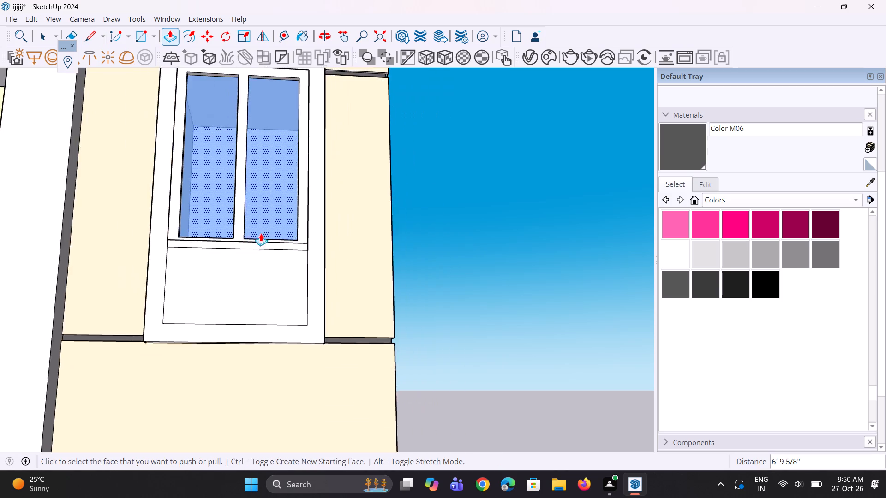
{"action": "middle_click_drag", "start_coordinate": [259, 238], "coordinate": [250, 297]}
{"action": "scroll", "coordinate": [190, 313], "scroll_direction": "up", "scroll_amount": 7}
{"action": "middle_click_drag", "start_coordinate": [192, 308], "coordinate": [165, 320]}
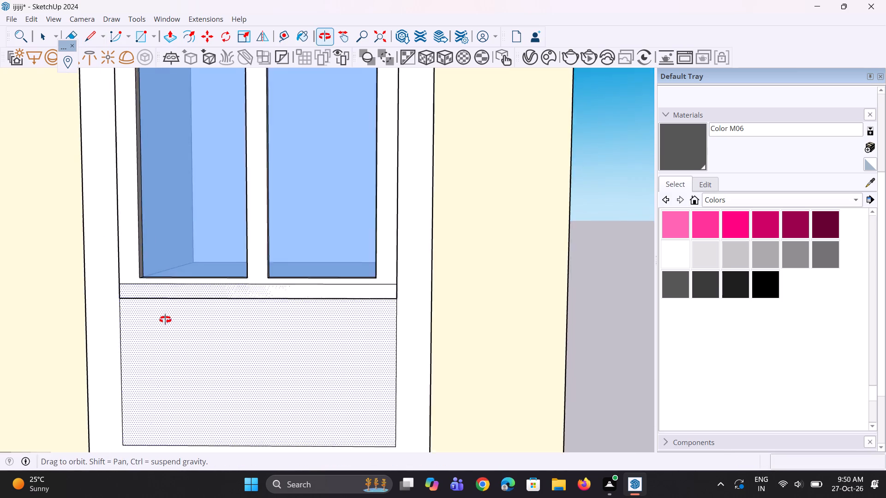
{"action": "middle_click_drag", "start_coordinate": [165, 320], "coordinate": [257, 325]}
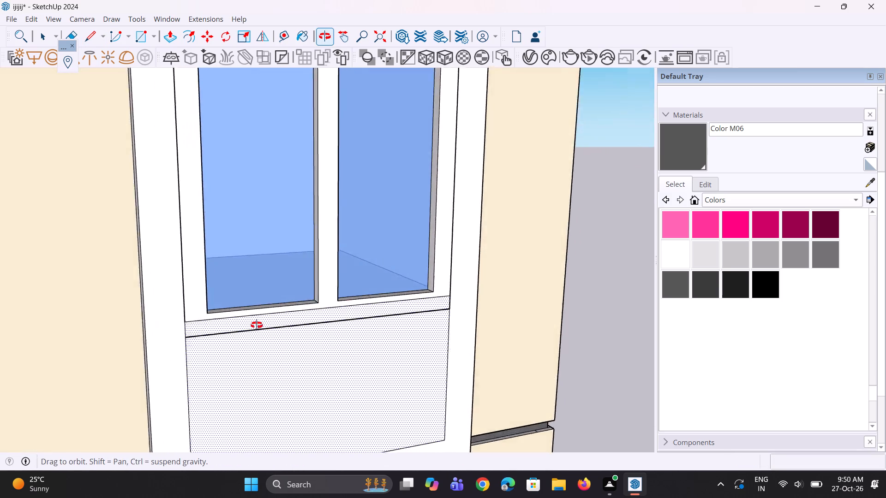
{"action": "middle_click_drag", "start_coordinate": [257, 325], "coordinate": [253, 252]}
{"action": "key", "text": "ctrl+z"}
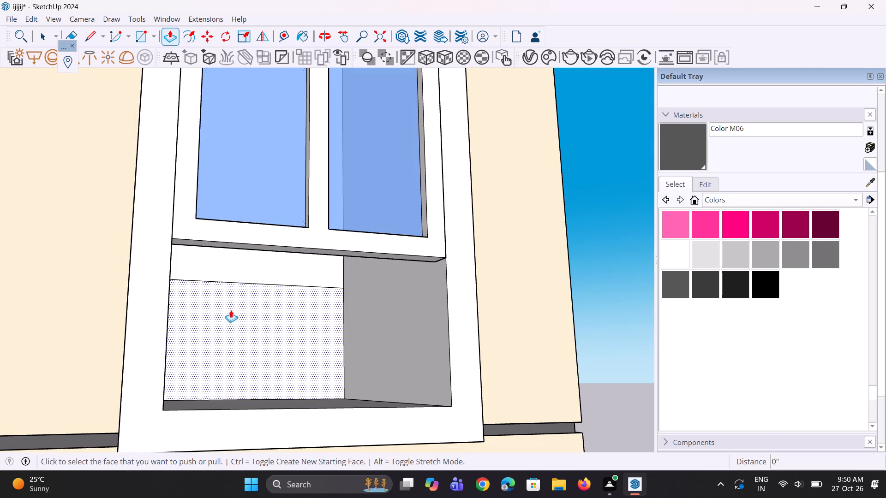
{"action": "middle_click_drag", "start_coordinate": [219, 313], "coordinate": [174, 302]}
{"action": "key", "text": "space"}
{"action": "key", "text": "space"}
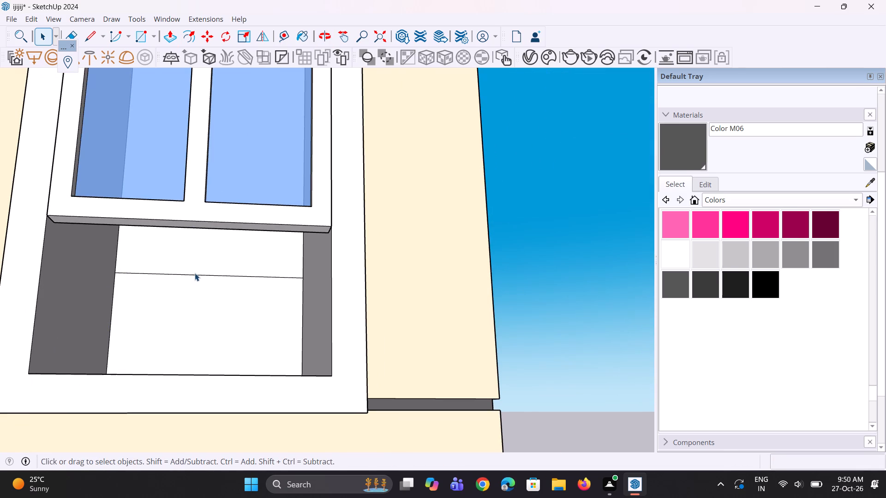
Move the dividing line on the recess's back wall down about 11 1/16".
{"action": "left_click", "coordinate": [193, 275]}
{"action": "key", "text": "m"}
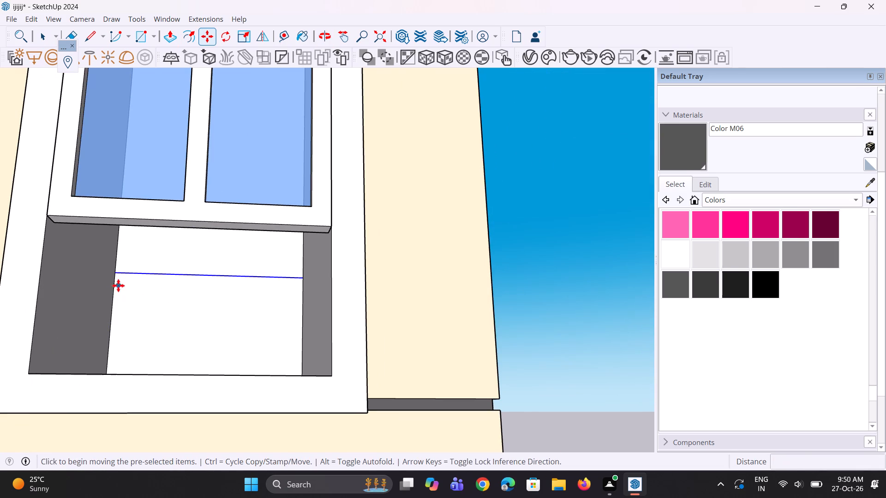
{"action": "left_click", "coordinate": [115, 275]}
{"action": "left_click", "coordinate": [113, 302]}
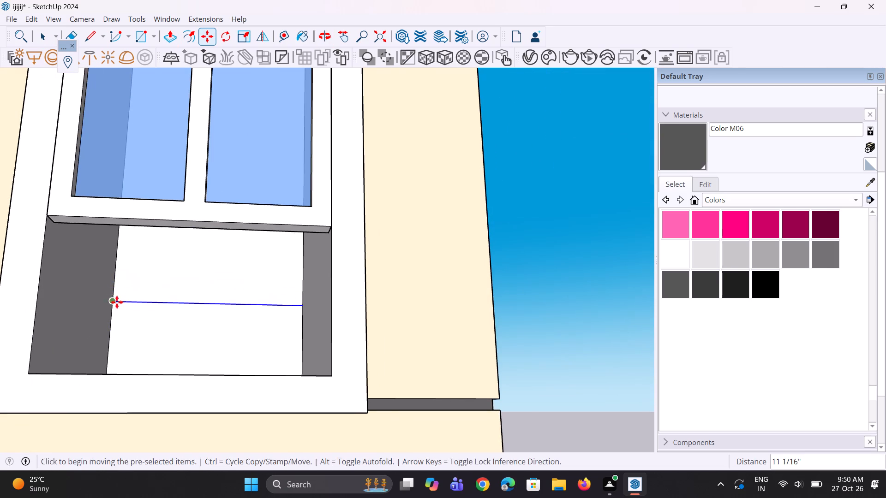
Pull the back wall portion below the dividing line forward 6' 9 5/8", flush with the white surround.
{"action": "key", "text": "p"}
{"action": "left_click", "coordinate": [150, 311]}
{"action": "left_click", "coordinate": [341, 309]}
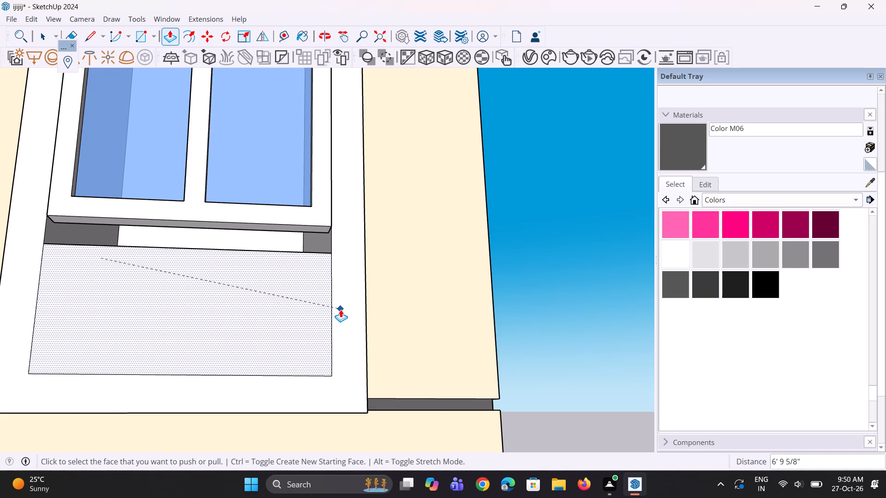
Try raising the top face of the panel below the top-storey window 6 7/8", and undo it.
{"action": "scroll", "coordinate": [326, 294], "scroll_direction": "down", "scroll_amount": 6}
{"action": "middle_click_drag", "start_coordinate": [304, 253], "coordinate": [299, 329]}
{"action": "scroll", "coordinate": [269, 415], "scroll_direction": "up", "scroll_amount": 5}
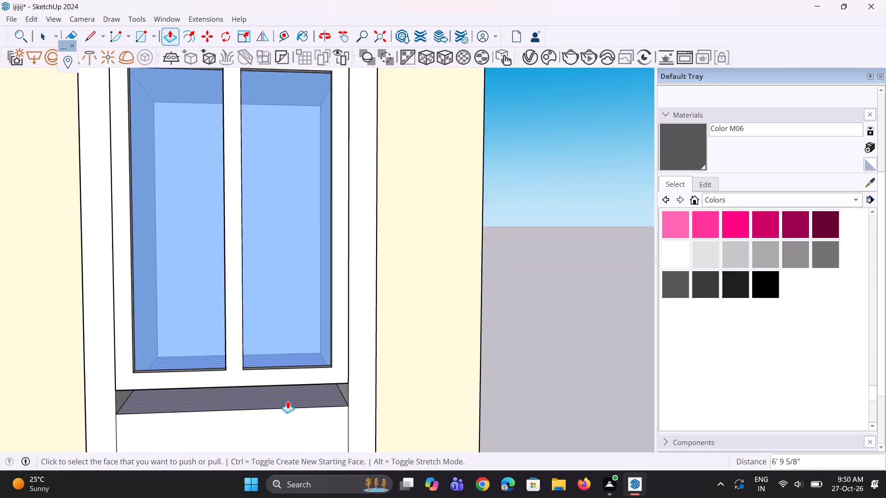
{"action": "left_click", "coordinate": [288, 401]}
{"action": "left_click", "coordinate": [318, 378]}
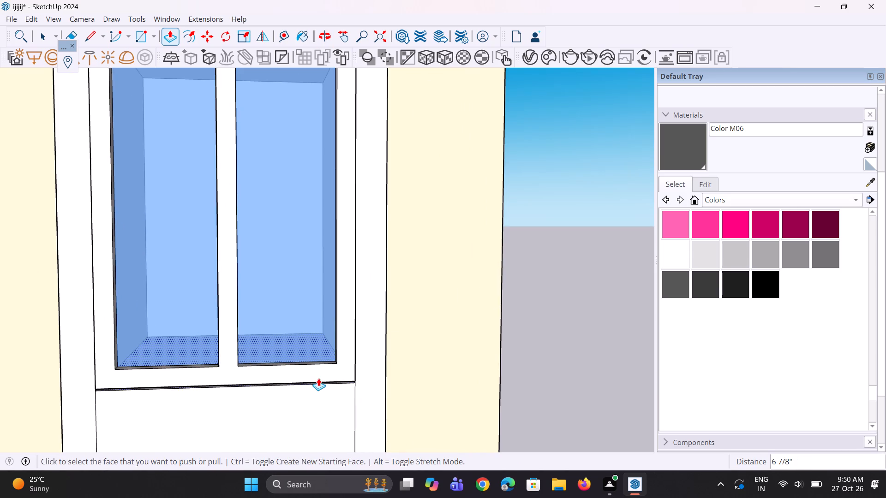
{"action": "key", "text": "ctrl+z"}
Raise the panel's top face about 7 5/16" to meet the underside of the top-storey window frame.
{"action": "left_click", "coordinate": [314, 398]}
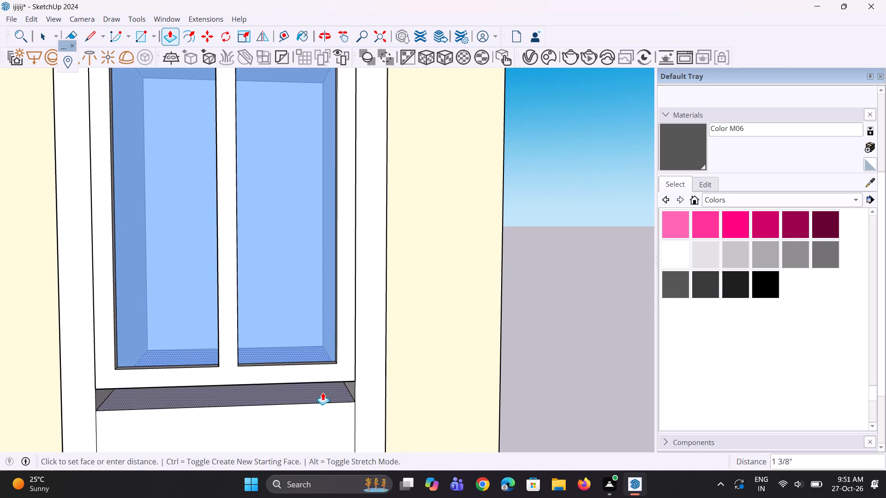
{"action": "scroll", "coordinate": [273, 375], "scroll_direction": "up", "scroll_amount": 2}
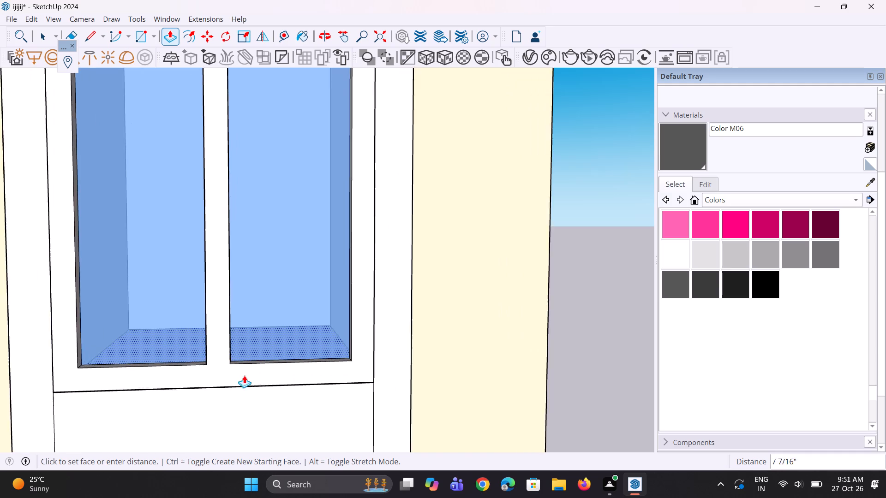
{"action": "scroll", "coordinate": [234, 375], "scroll_direction": "up", "scroll_amount": 2}
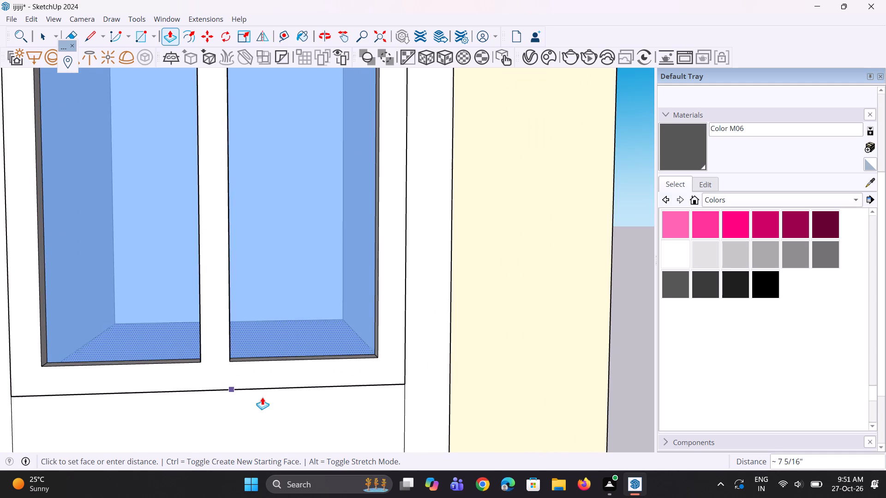
{"action": "scroll", "coordinate": [265, 396], "scroll_direction": "up", "scroll_amount": 2}
{"action": "left_click", "coordinate": [281, 385]}
{"action": "scroll", "coordinate": [302, 366], "scroll_direction": "down", "scroll_amount": 10}
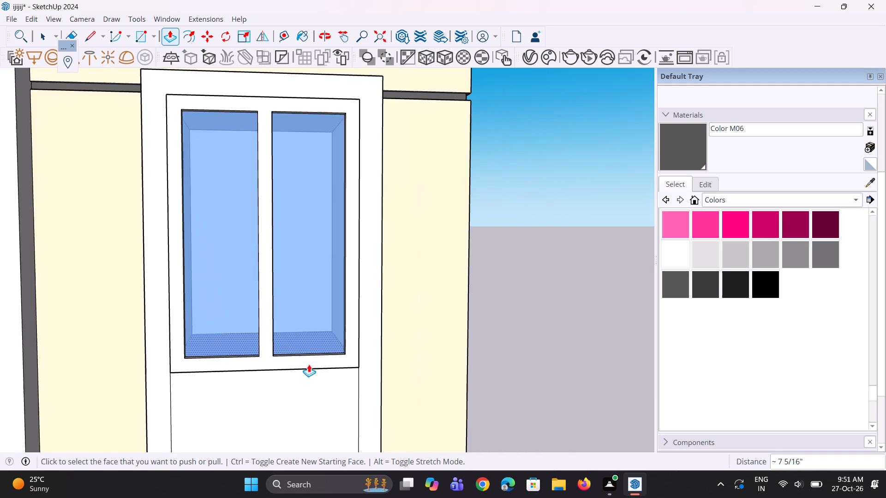
Pull the white surround around the top-storey window and panel forward, repeating the last push/pull distance of about 7 5/16".
{"action": "scroll", "coordinate": [309, 365], "scroll_direction": "up", "scroll_amount": 1}
{"action": "middle_click_drag", "start_coordinate": [307, 365], "coordinate": [265, 375]}
{"action": "double_click", "coordinate": [313, 332]}
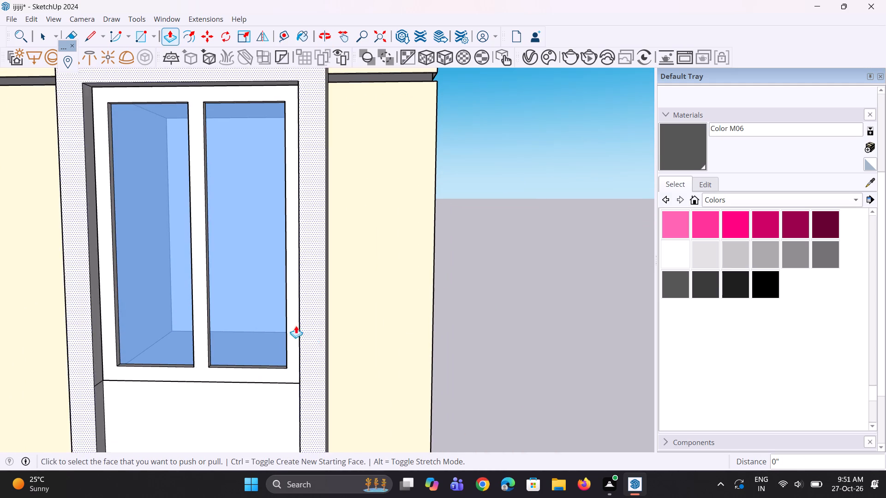
Examine the top-storey window and its lower panel against the other facade windows from several angles.
{"action": "scroll", "coordinate": [281, 311], "scroll_direction": "down", "scroll_amount": 10}
{"action": "middle_click_drag", "start_coordinate": [270, 310], "coordinate": [206, 300]}
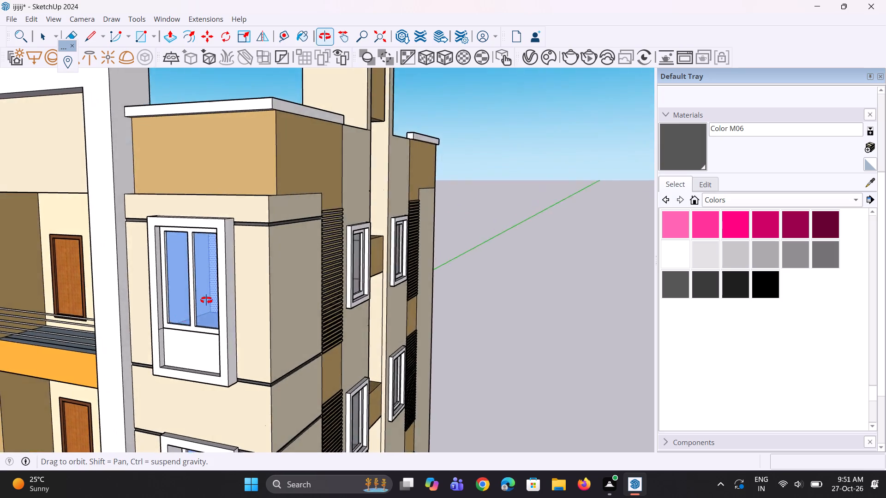
{"action": "middle_click_drag", "start_coordinate": [206, 300], "coordinate": [238, 282]}
{"action": "scroll", "coordinate": [235, 284], "scroll_direction": "down", "scroll_amount": 5}
{"action": "middle_click_drag", "start_coordinate": [228, 290], "coordinate": [317, 269]}
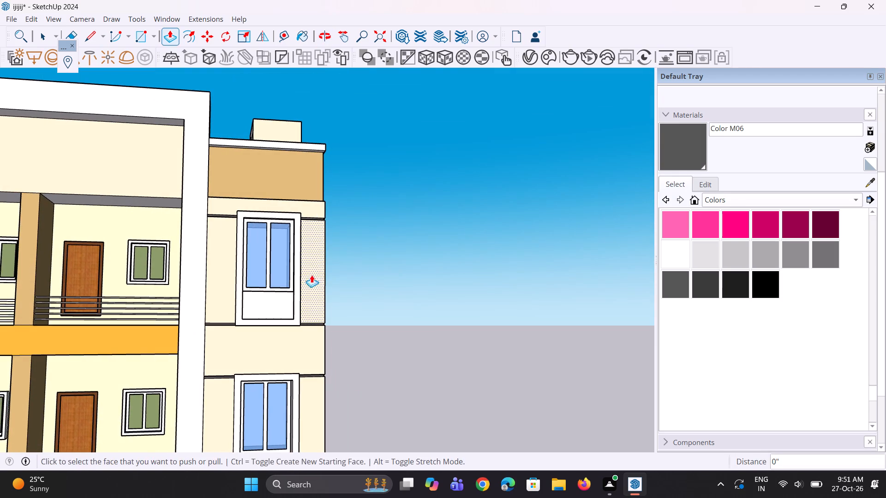
{"action": "key", "text": "space"}
{"action": "key", "text": "space"}
{"action": "key", "text": "space"}
{"action": "scroll", "coordinate": [296, 292], "scroll_direction": "down", "scroll_amount": 3}
{"action": "middle_click_drag", "start_coordinate": [307, 305], "coordinate": [212, 319]}
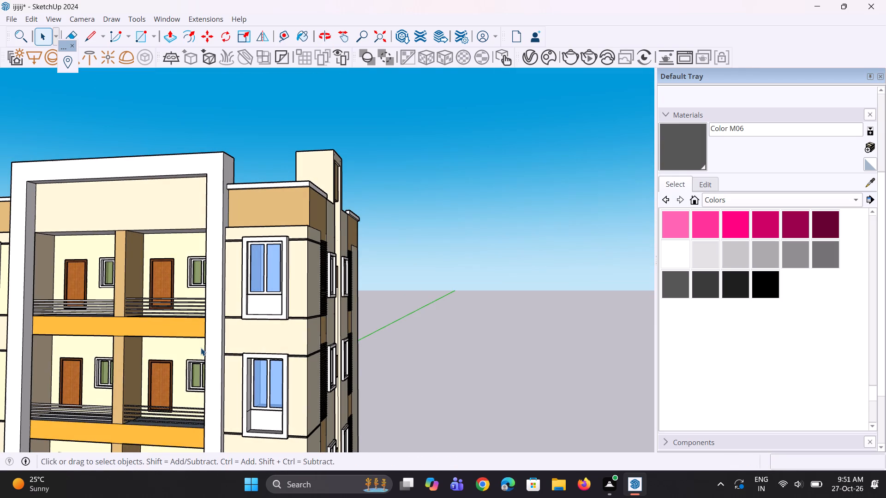
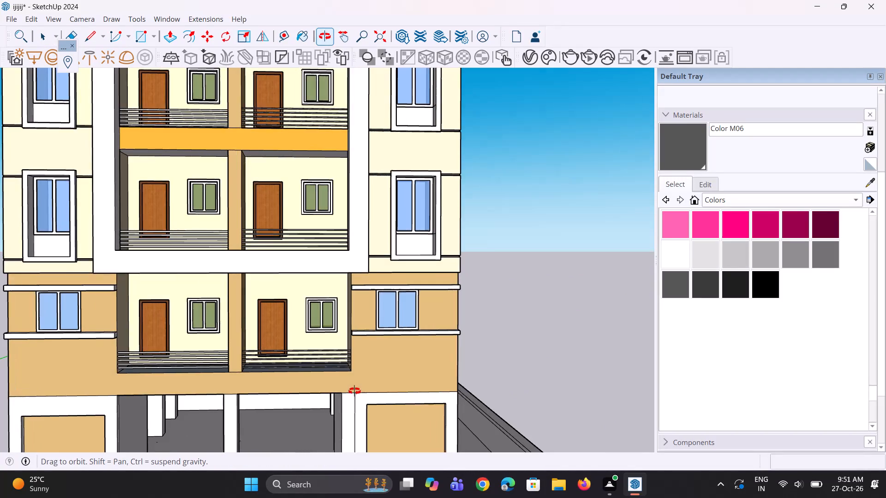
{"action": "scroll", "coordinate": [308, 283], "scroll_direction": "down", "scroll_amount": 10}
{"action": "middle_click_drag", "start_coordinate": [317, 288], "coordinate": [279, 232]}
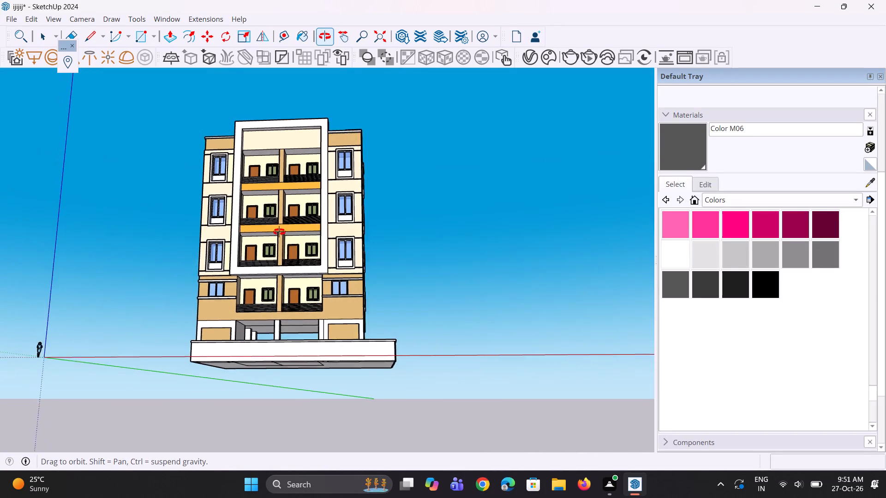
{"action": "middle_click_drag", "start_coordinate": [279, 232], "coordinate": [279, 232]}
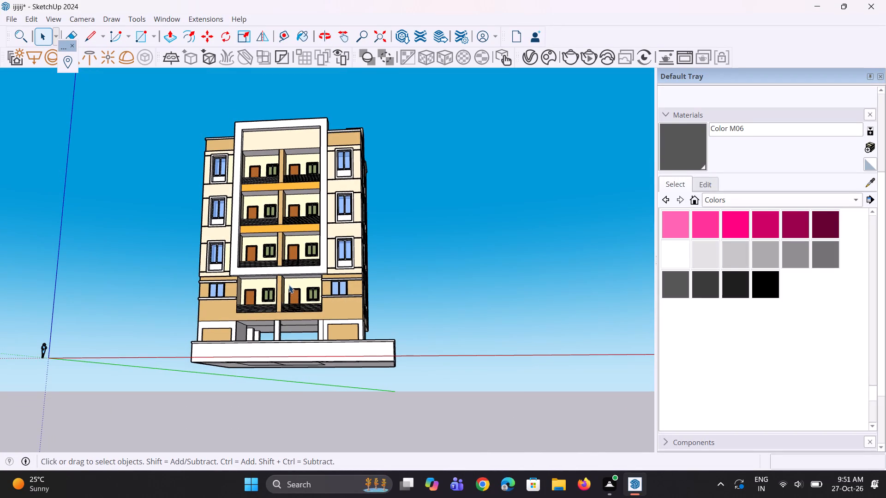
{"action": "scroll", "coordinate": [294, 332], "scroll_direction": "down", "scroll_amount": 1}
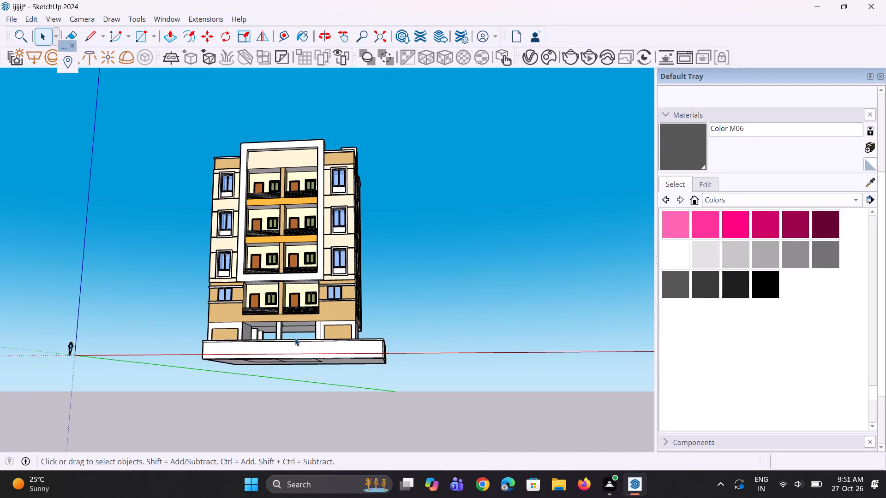
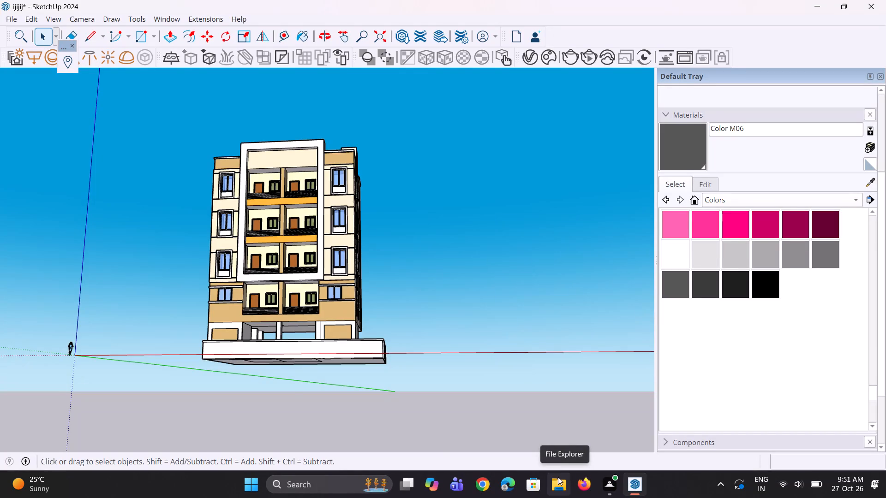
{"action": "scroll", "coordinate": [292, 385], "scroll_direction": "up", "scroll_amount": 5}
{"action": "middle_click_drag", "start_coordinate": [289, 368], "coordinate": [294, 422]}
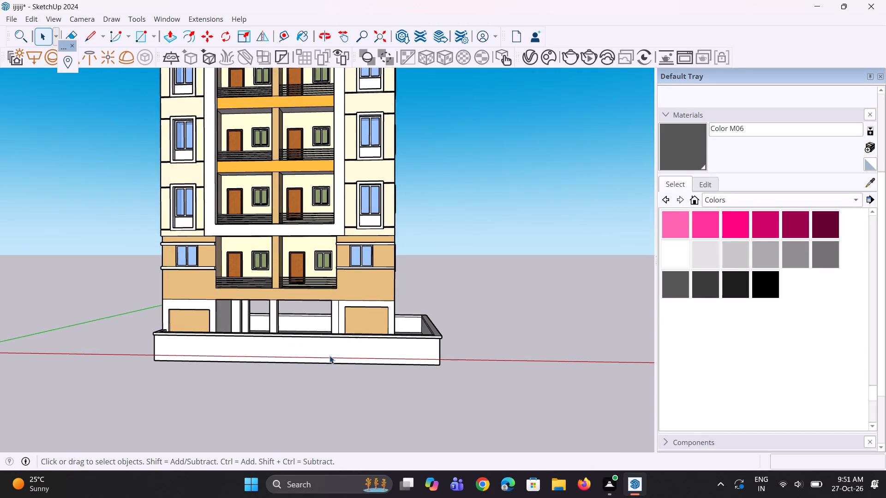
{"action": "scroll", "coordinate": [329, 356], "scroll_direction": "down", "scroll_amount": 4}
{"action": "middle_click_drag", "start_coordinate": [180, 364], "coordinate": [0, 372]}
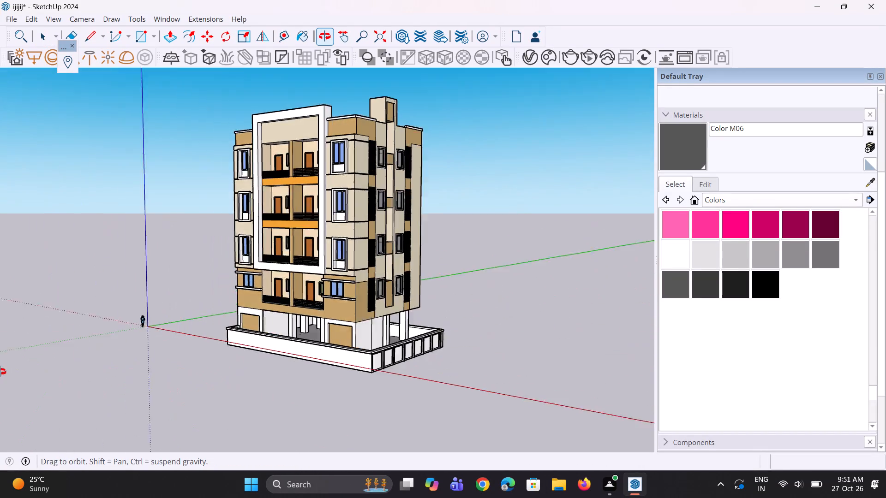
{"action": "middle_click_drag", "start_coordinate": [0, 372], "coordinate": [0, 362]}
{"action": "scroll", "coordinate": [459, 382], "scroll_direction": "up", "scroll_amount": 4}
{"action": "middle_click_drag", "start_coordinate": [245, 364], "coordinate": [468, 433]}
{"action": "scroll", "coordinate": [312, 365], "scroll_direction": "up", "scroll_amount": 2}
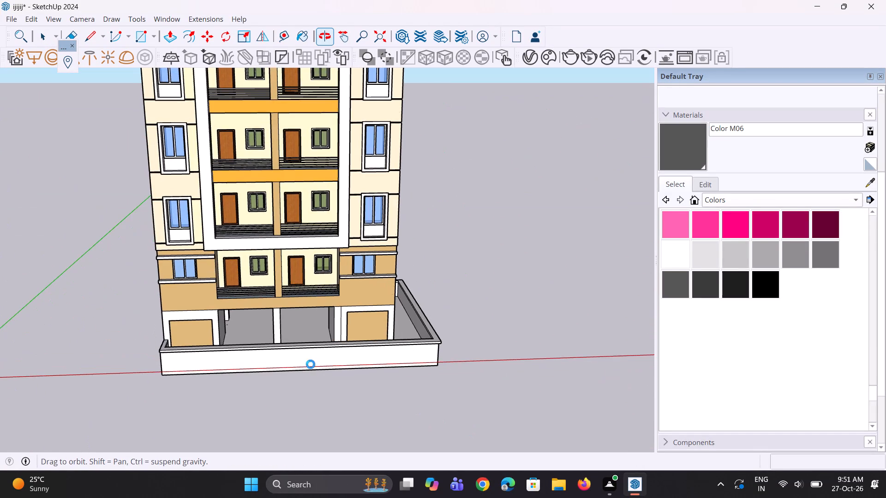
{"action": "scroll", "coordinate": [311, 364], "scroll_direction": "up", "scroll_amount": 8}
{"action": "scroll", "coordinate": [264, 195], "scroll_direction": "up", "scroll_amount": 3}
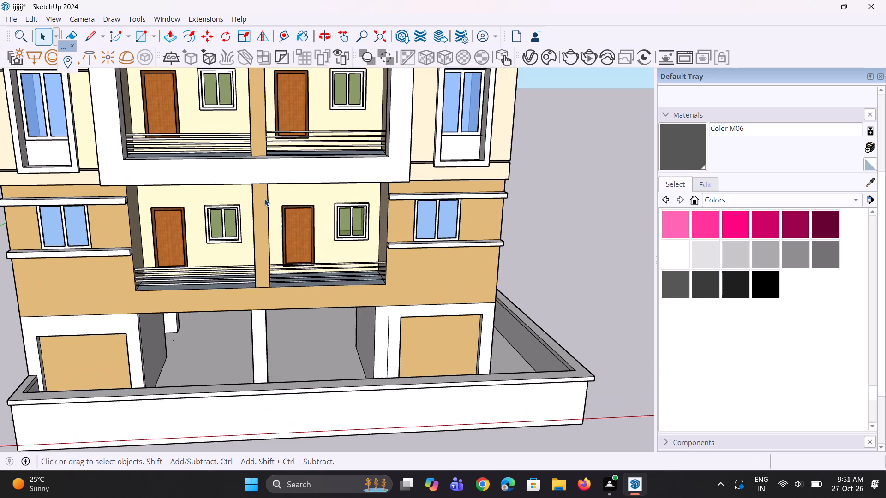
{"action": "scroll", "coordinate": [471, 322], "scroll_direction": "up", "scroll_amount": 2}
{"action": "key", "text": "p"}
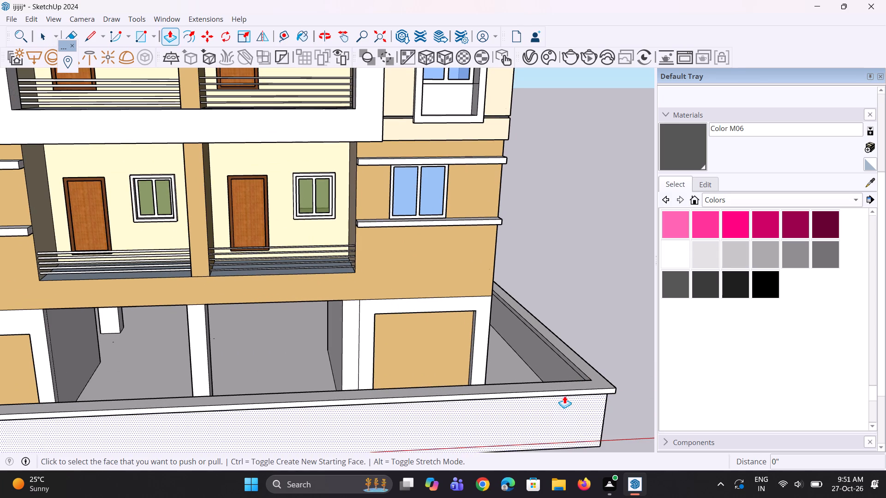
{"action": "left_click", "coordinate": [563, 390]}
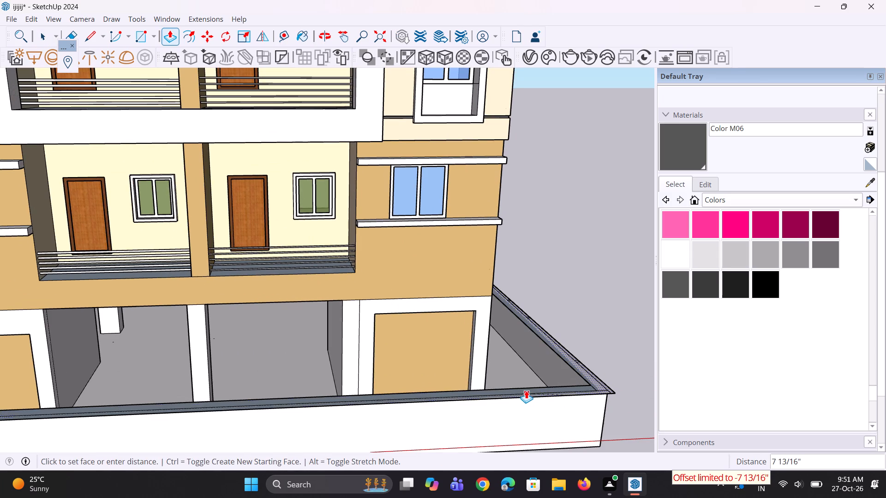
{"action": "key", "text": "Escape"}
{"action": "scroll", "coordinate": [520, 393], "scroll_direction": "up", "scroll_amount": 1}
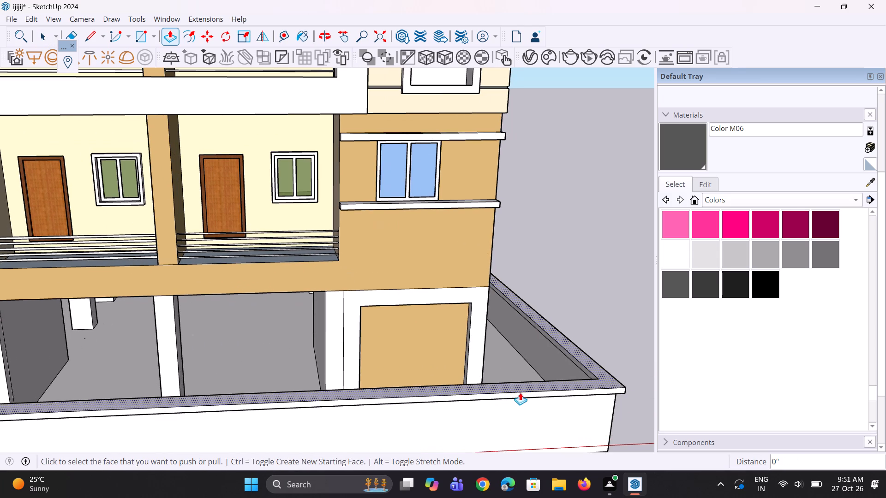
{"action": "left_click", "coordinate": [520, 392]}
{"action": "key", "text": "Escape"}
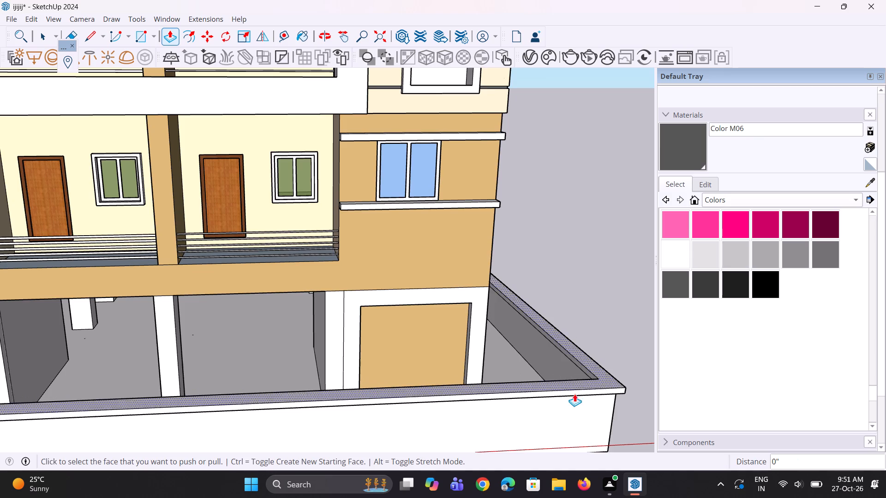
Draw lines across the top and down the front of the front boundary wall's coping, separating it from the side wall's coping at the corner.
{"action": "middle_click_drag", "start_coordinate": [576, 397], "coordinate": [577, 439]}
{"action": "key", "text": "l"}
{"action": "scroll", "coordinate": [594, 425], "scroll_direction": "up", "scroll_amount": 5}
{"action": "left_click", "coordinate": [589, 378]}
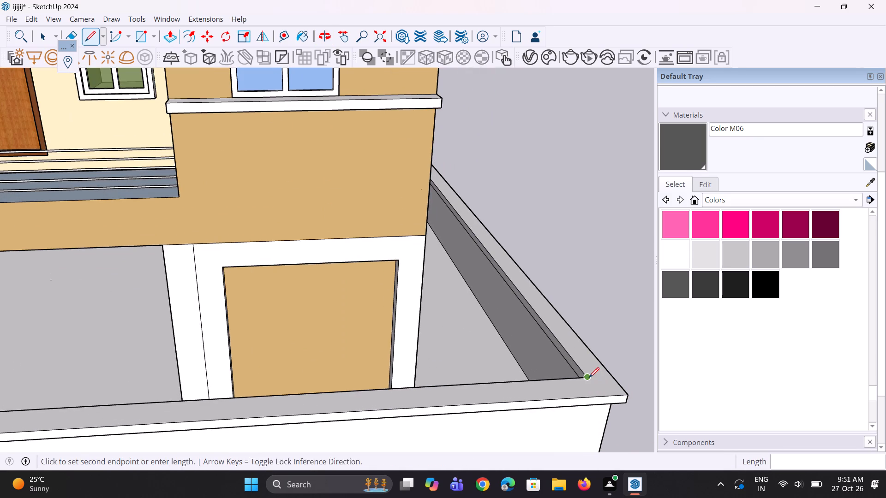
{"action": "left_click", "coordinate": [605, 397]}
{"action": "key", "text": "space"}
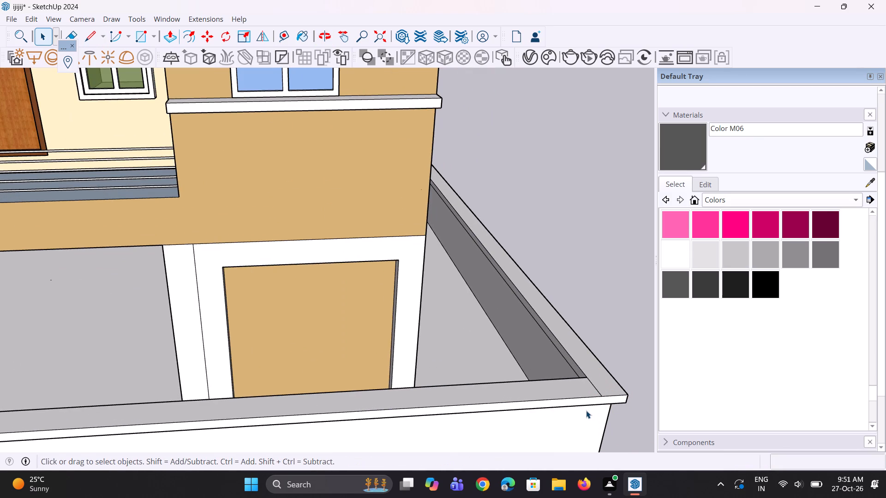
{"action": "scroll", "coordinate": [583, 410], "scroll_direction": "up", "scroll_amount": 1}
{"action": "key", "text": "l"}
{"action": "scroll", "coordinate": [584, 410], "scroll_direction": "up", "scroll_amount": 3}
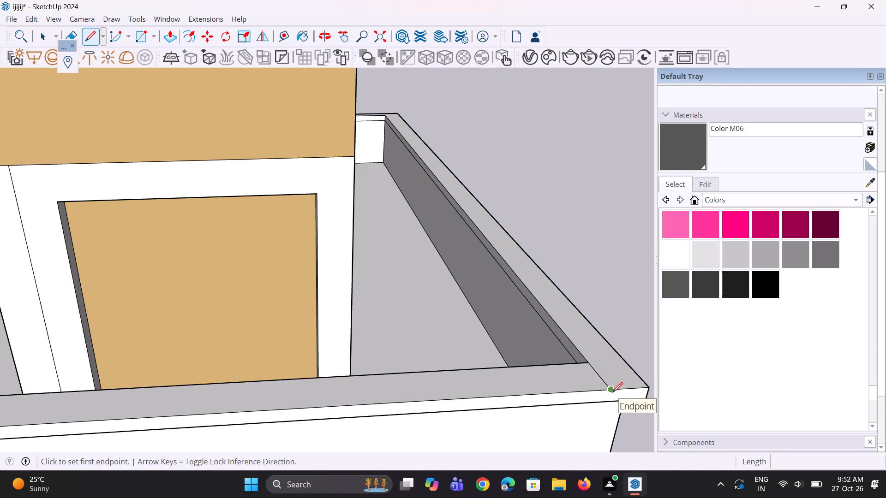
{"action": "left_click", "coordinate": [612, 392]}
{"action": "left_click", "coordinate": [607, 403]}
{"action": "key", "text": "space"}
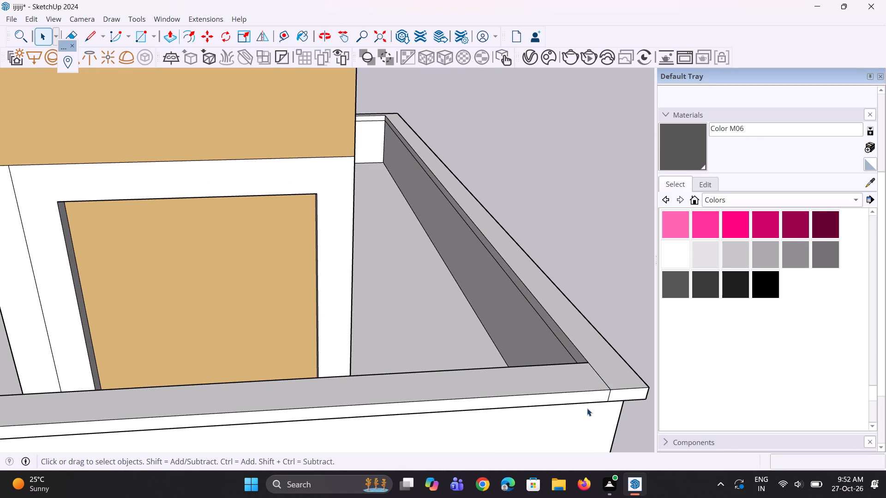
Push the front boundary wall's projecting coping back 9 1/8" to the wall face.
{"action": "key", "text": "p"}
{"action": "left_click", "coordinate": [567, 398]}
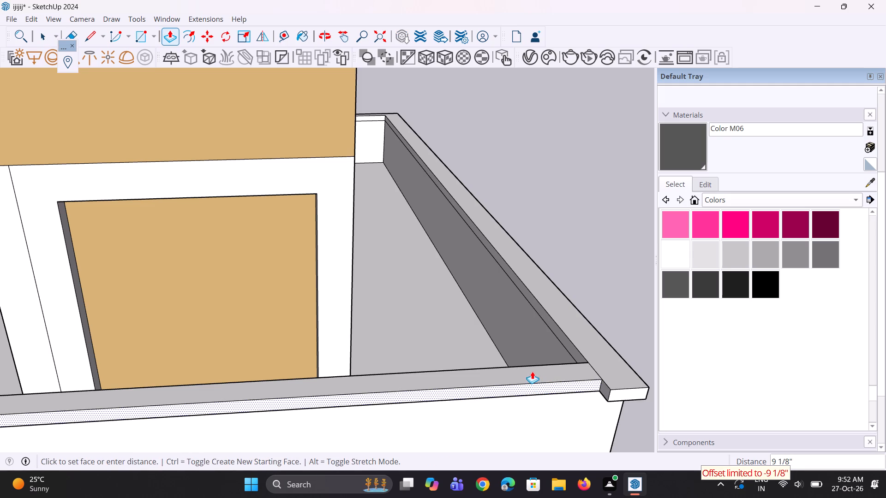
{"action": "left_click", "coordinate": [532, 371]}
{"action": "left_click", "coordinate": [540, 391]}
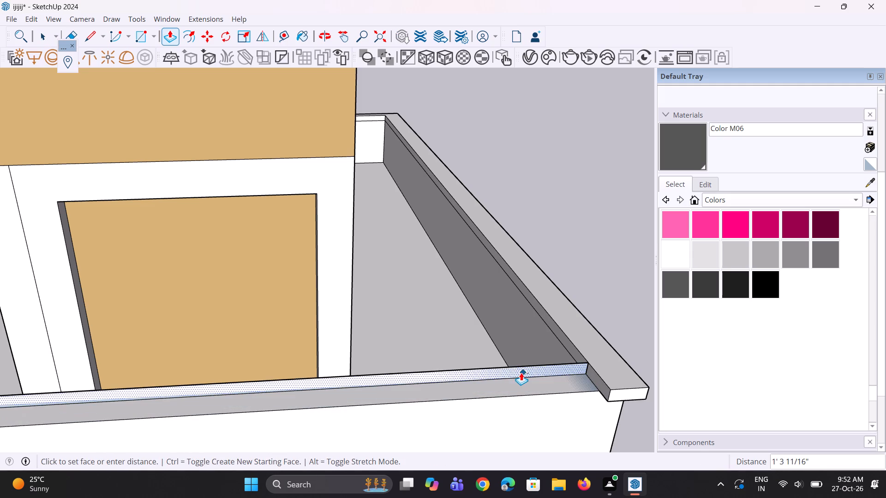
{"action": "key", "text": "Escape"}
Erase the leftover edge between the coping band and the front boundary wall's face.
{"action": "middle_click_drag", "start_coordinate": [494, 414], "coordinate": [502, 396]}
{"action": "scroll", "coordinate": [502, 396], "scroll_direction": "up", "scroll_amount": 1}
{"action": "key", "text": "e"}
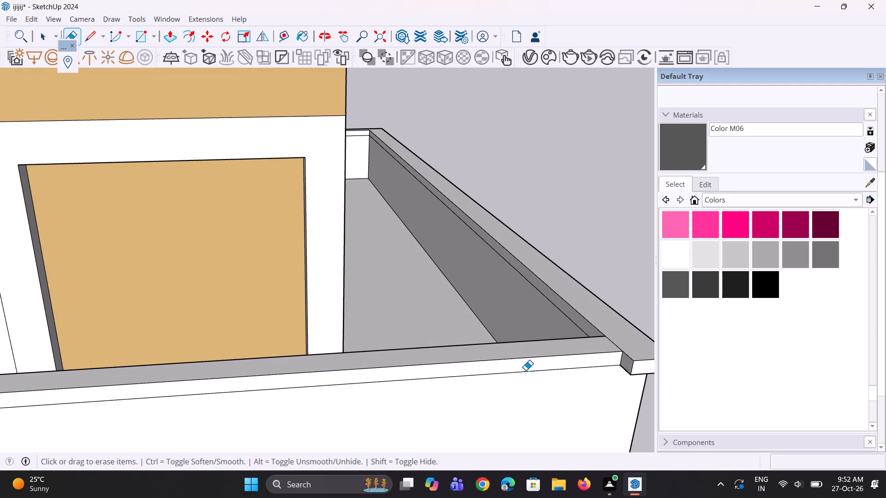
{"action": "left_click_drag", "start_coordinate": [526, 370], "coordinate": [526, 376]}
Push the front boundary wall's top down 7 13/16", and a further 5' 6 3/16" to ground-floor level.
{"action": "scroll", "coordinate": [527, 344], "scroll_direction": "down", "scroll_amount": 10}
{"action": "middle_click_drag", "start_coordinate": [474, 367], "coordinate": [474, 379]}
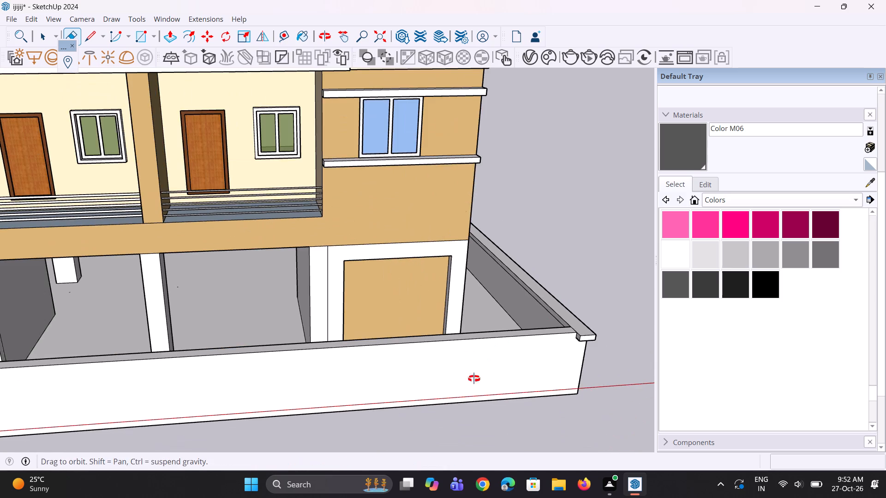
{"action": "middle_click_drag", "start_coordinate": [474, 379], "coordinate": [481, 399]}
{"action": "scroll", "coordinate": [487, 396], "scroll_direction": "up", "scroll_amount": 1}
{"action": "key", "text": "p"}
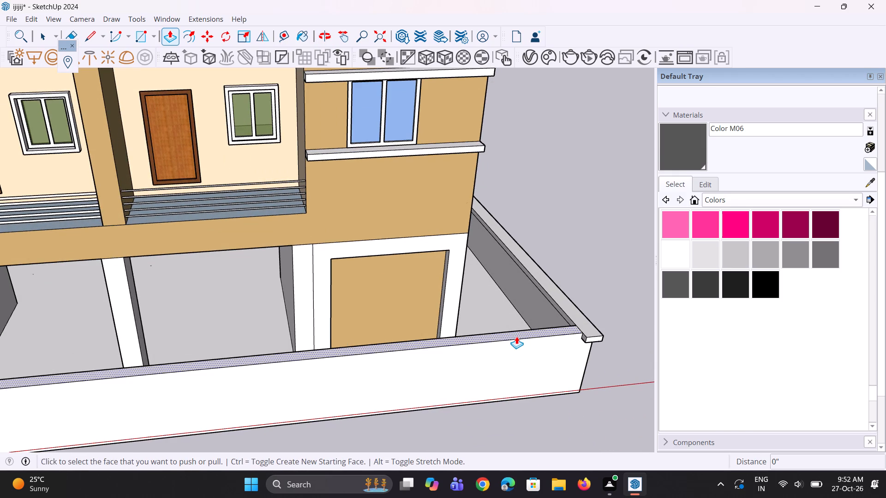
{"action": "left_click", "coordinate": [516, 336]}
{"action": "left_click", "coordinate": [514, 362]}
{"action": "scroll", "coordinate": [514, 347], "scroll_direction": "up", "scroll_amount": 2}
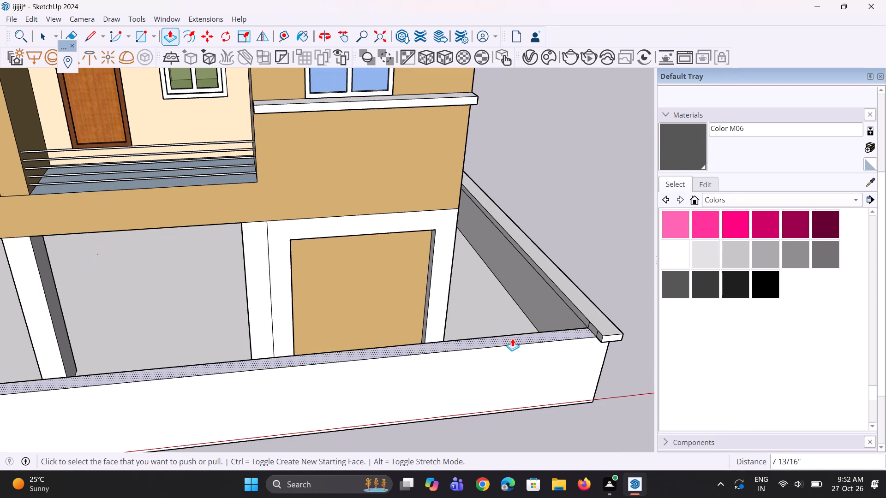
{"action": "left_click", "coordinate": [512, 336]}
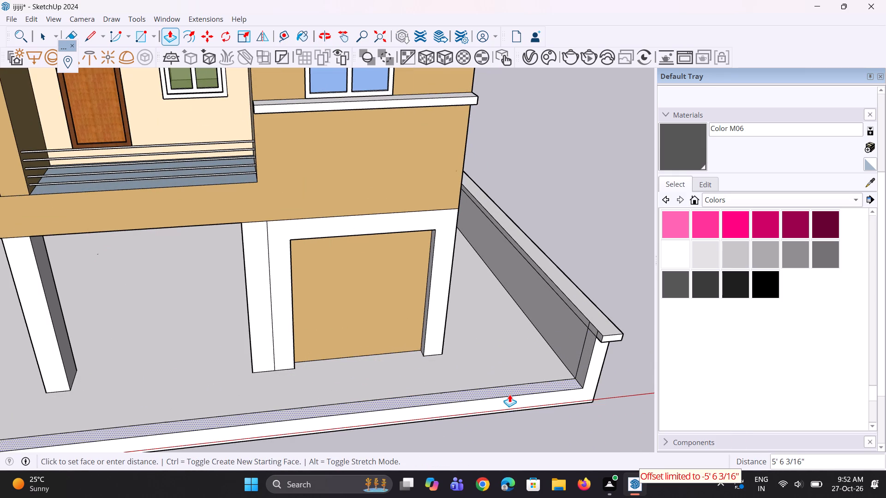
{"action": "left_click", "coordinate": [509, 396]}
Extend the opposite side boundary wall's end face 6' 6 1/16" forward to the plot's front edge.
{"action": "scroll", "coordinate": [539, 339], "scroll_direction": "down", "scroll_amount": 5}
{"action": "scroll", "coordinate": [264, 423], "scroll_direction": "up", "scroll_amount": 1}
{"action": "middle_click_drag", "start_coordinate": [264, 423], "coordinate": [339, 413]}
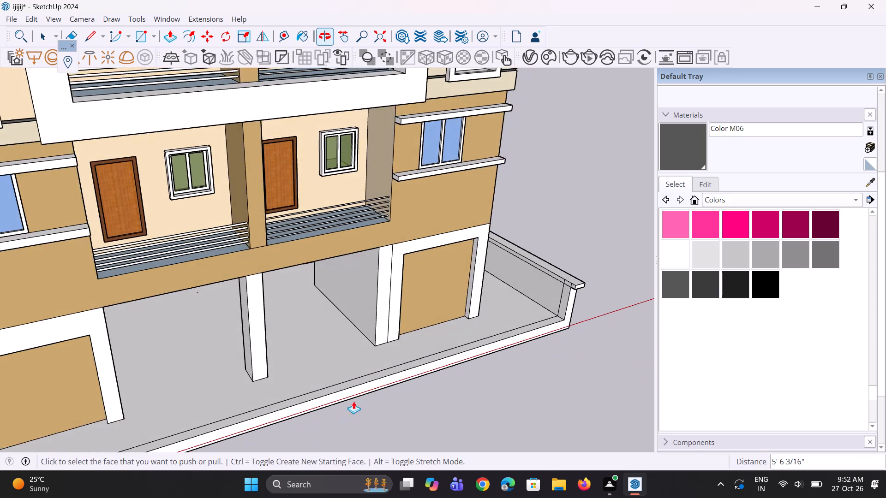
{"action": "scroll", "coordinate": [429, 371], "scroll_direction": "down", "scroll_amount": 8}
{"action": "middle_click_drag", "start_coordinate": [395, 378], "coordinate": [291, 359]}
{"action": "scroll", "coordinate": [173, 426], "scroll_direction": "up", "scroll_amount": 8}
{"action": "key", "text": "space"}
{"action": "key", "text": "space"}
{"action": "scroll", "coordinate": [235, 385], "scroll_direction": "up", "scroll_amount": 2}
{"action": "key", "text": "p"}
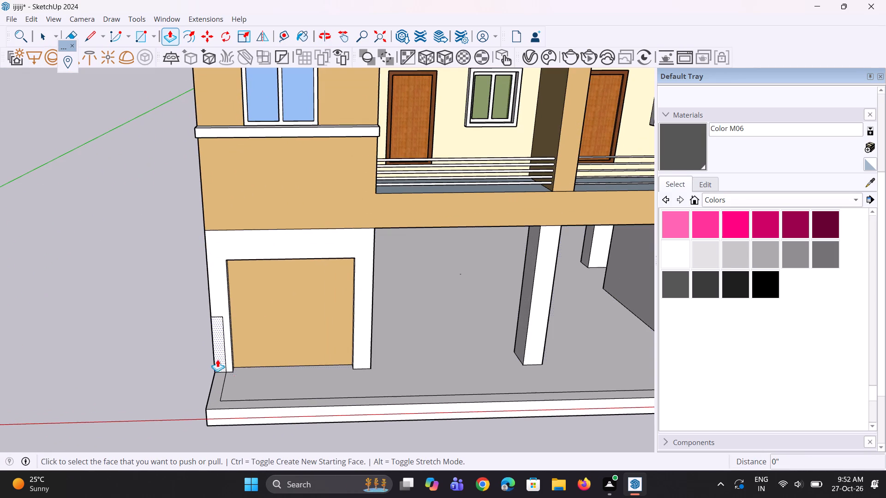
{"action": "left_click", "coordinate": [219, 357]}
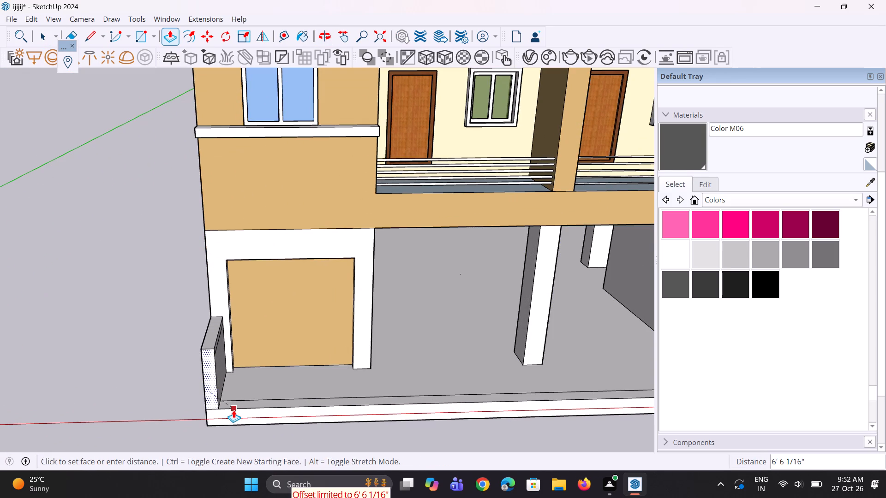
{"action": "left_click", "coordinate": [233, 410]}
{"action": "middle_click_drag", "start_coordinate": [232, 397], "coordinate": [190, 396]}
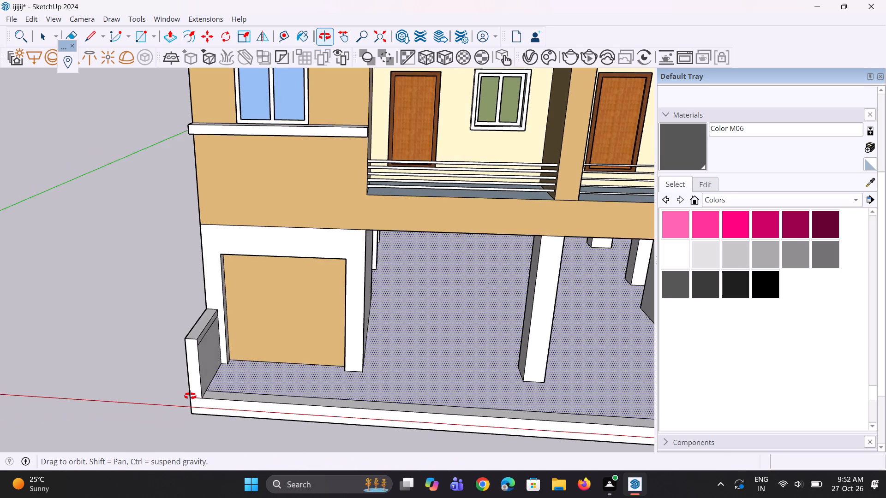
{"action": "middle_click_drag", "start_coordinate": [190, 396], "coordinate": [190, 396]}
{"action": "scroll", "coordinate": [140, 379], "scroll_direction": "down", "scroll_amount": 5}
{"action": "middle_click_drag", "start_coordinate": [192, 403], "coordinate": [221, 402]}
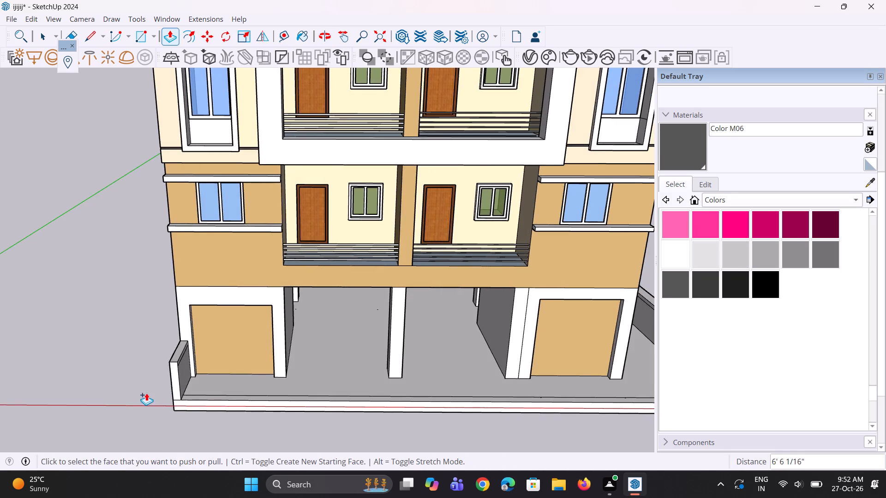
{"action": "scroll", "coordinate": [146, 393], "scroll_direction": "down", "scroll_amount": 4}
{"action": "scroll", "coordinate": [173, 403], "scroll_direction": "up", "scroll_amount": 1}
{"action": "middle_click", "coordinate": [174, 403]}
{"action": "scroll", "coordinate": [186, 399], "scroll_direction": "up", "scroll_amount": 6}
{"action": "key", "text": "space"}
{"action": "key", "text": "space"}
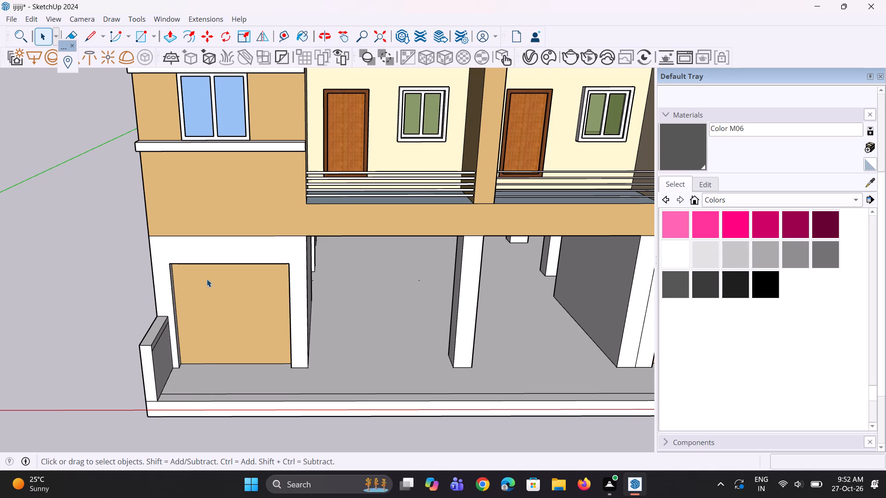
Copy the short edge at the base of the extended side wall about 13' 9" along the front wall strip.
{"action": "scroll", "coordinate": [125, 175], "scroll_direction": "down", "scroll_amount": 4}
{"action": "middle_click_drag", "start_coordinate": [139, 301], "coordinate": [111, 332]}
{"action": "scroll", "coordinate": [135, 325], "scroll_direction": "up", "scroll_amount": 4}
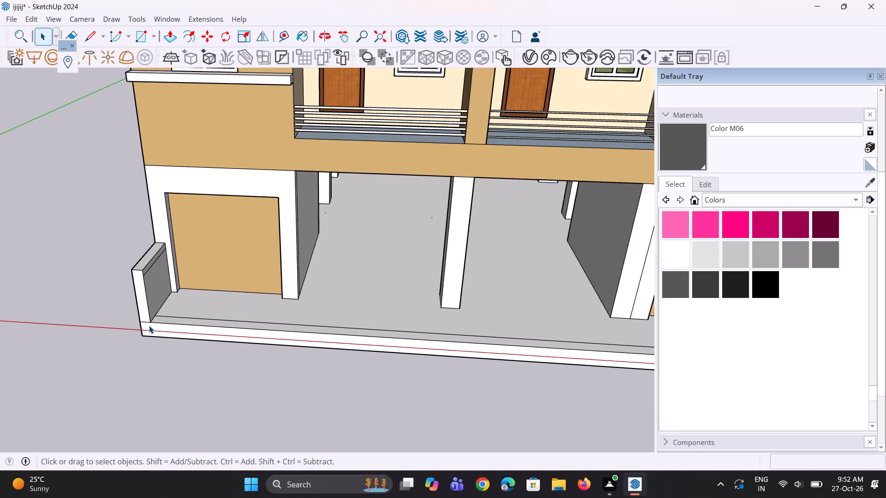
{"action": "scroll", "coordinate": [149, 326], "scroll_direction": "up", "scroll_amount": 6}
{"action": "left_click", "coordinate": [153, 320]}
{"action": "scroll", "coordinate": [153, 320], "scroll_direction": "up", "scroll_amount": 3}
{"action": "left_click", "coordinate": [152, 318]}
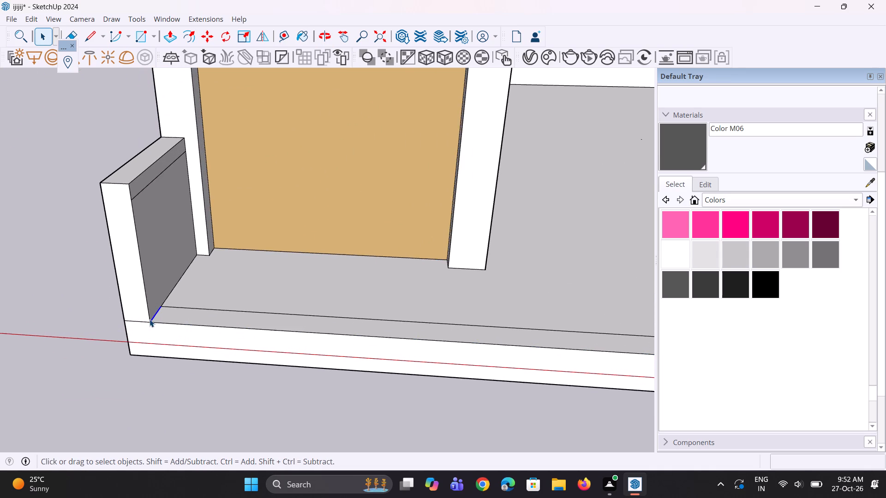
{"action": "scroll", "coordinate": [148, 323], "scroll_direction": "up", "scroll_amount": 2}
{"action": "key", "text": "m"}
{"action": "scroll", "coordinate": [139, 356], "scroll_direction": "up", "scroll_amount": 3}
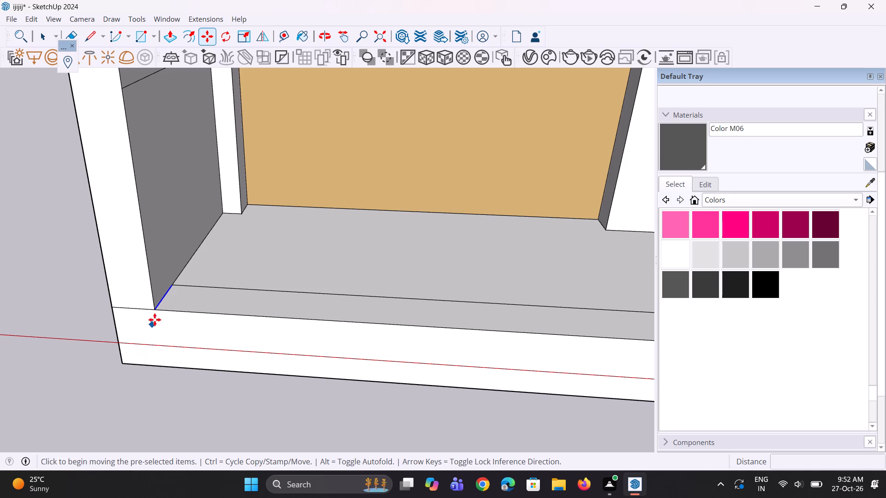
{"action": "left_click", "coordinate": [155, 311]}
{"action": "scroll", "coordinate": [199, 315], "scroll_direction": "down", "scroll_amount": 5}
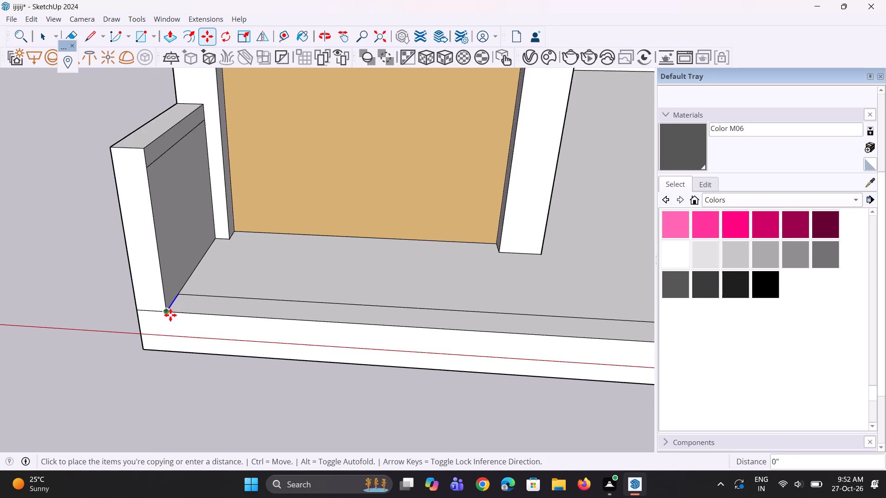
{"action": "scroll", "coordinate": [170, 315], "scroll_direction": "down", "scroll_amount": 2}
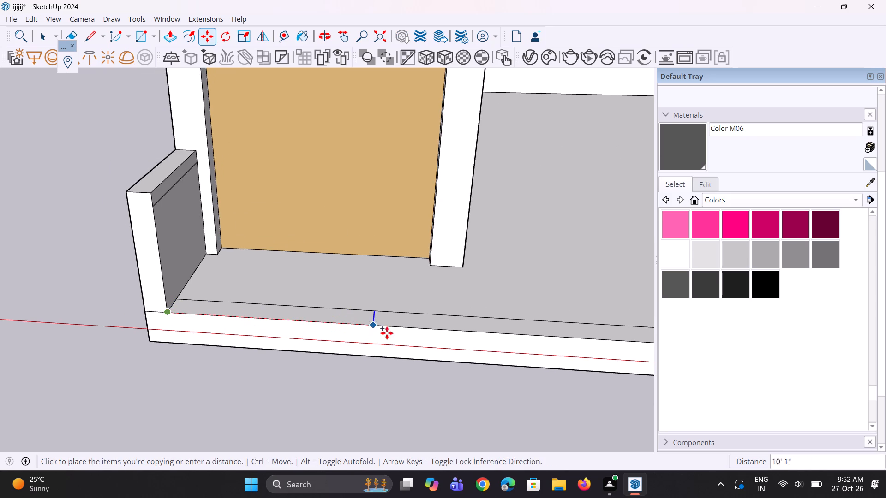
{"action": "left_click", "coordinate": [458, 335]}
Move the copied dividing edge a further 5' 1 3/8" along the front wall strip, away from the side wall.
{"action": "scroll", "coordinate": [243, 356], "scroll_direction": "down", "scroll_amount": 8}
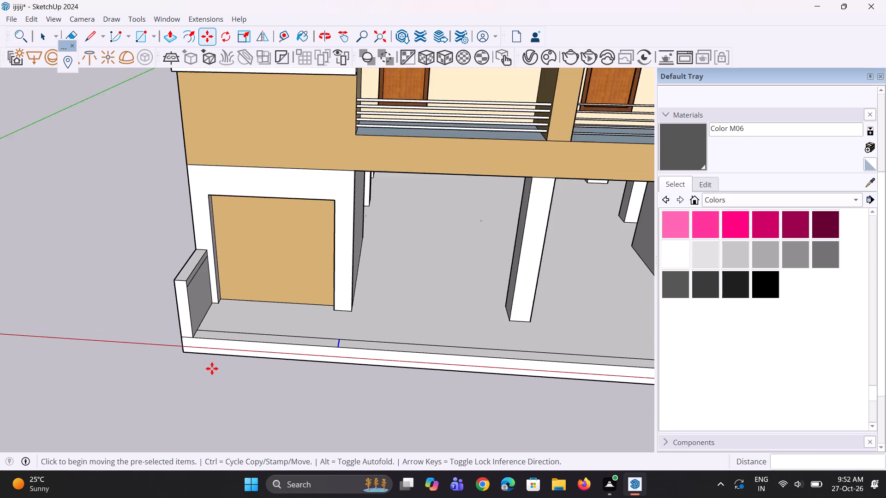
{"action": "scroll", "coordinate": [212, 368], "scroll_direction": "down", "scroll_amount": 9}
{"action": "scroll", "coordinate": [294, 368], "scroll_direction": "up", "scroll_amount": 6}
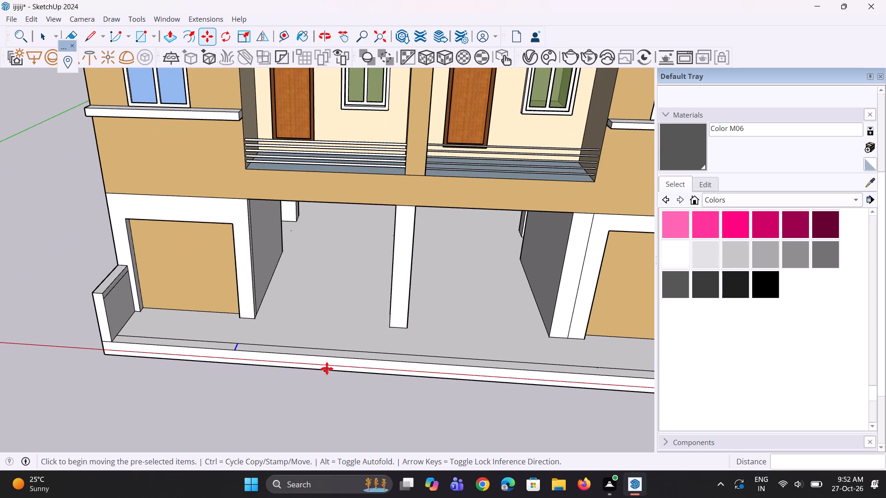
{"action": "scroll", "coordinate": [249, 370], "scroll_direction": "up", "scroll_amount": 3}
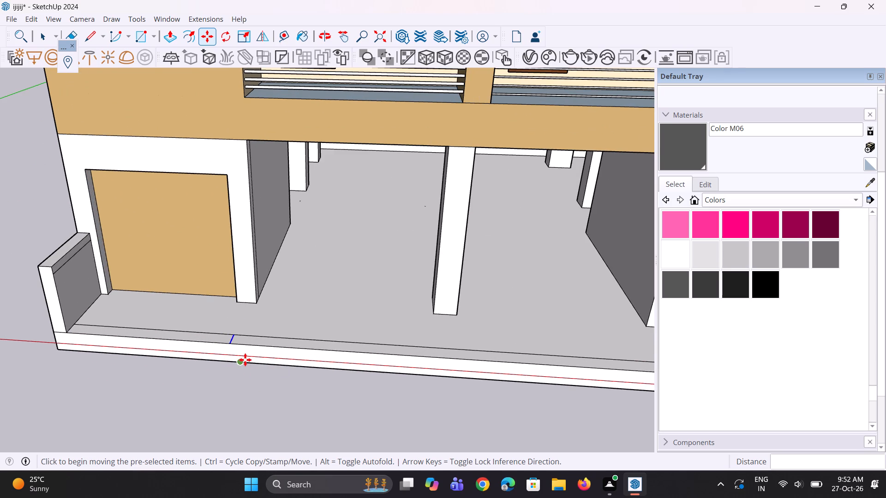
{"action": "scroll", "coordinate": [236, 348], "scroll_direction": "up", "scroll_amount": 1}
{"action": "left_click", "coordinate": [231, 341]}
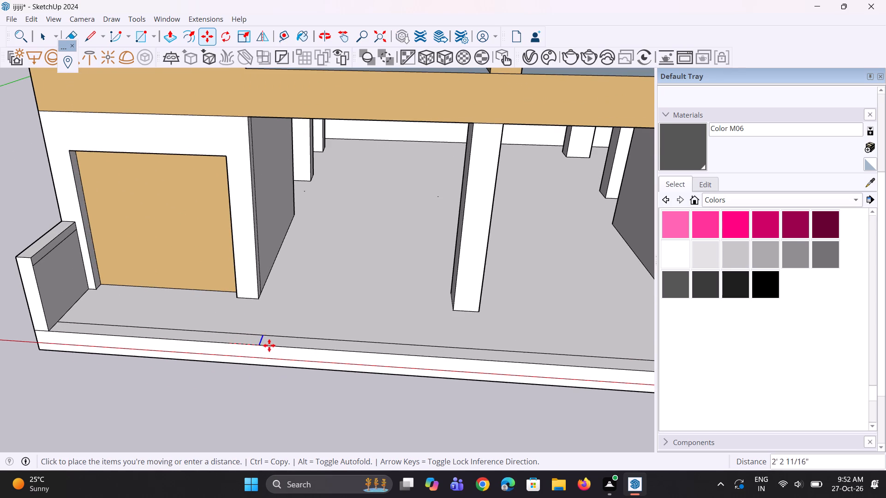
{"action": "left_click", "coordinate": [299, 349]}
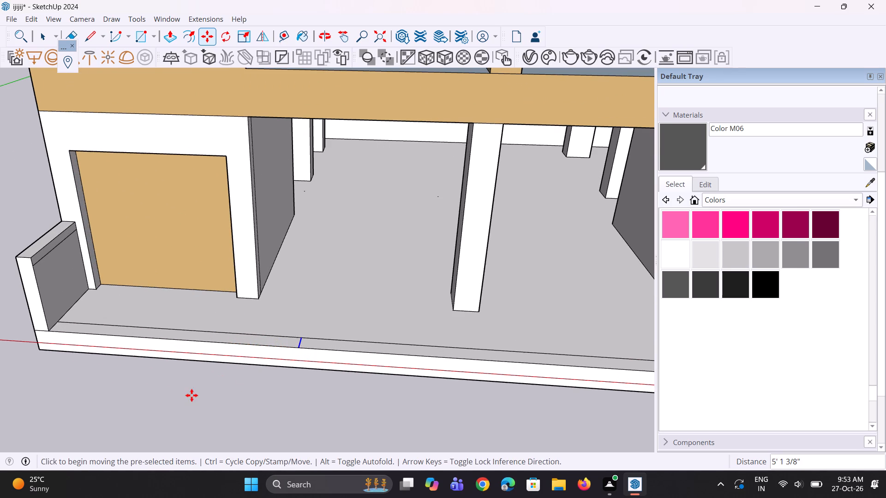
Copy the dividing edge about 28' 9 11/16" along the front wall strip to mark the other side of the gate opening.
{"action": "scroll", "coordinate": [190, 395], "scroll_direction": "down", "scroll_amount": 4}
{"action": "middle_click_drag", "start_coordinate": [195, 391], "coordinate": [196, 375]}
{"action": "scroll", "coordinate": [199, 379], "scroll_direction": "up", "scroll_amount": 2}
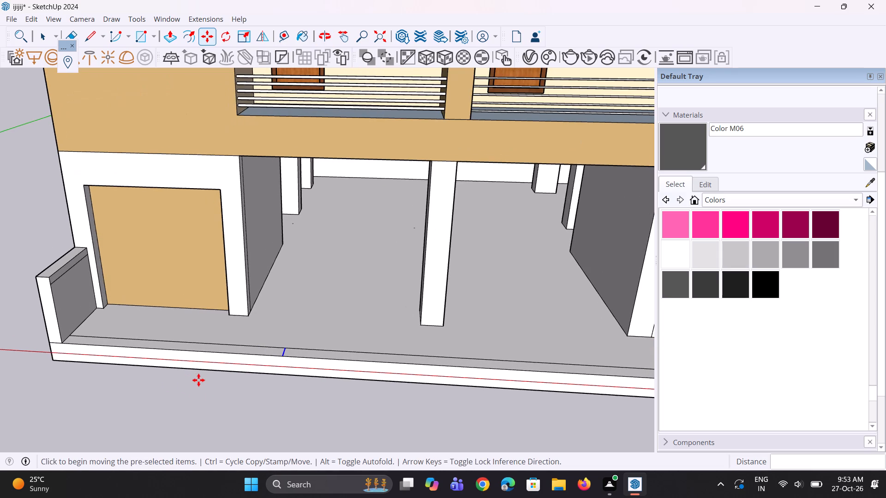
{"action": "key", "text": "m"}
{"action": "scroll", "coordinate": [243, 369], "scroll_direction": "up", "scroll_amount": 1}
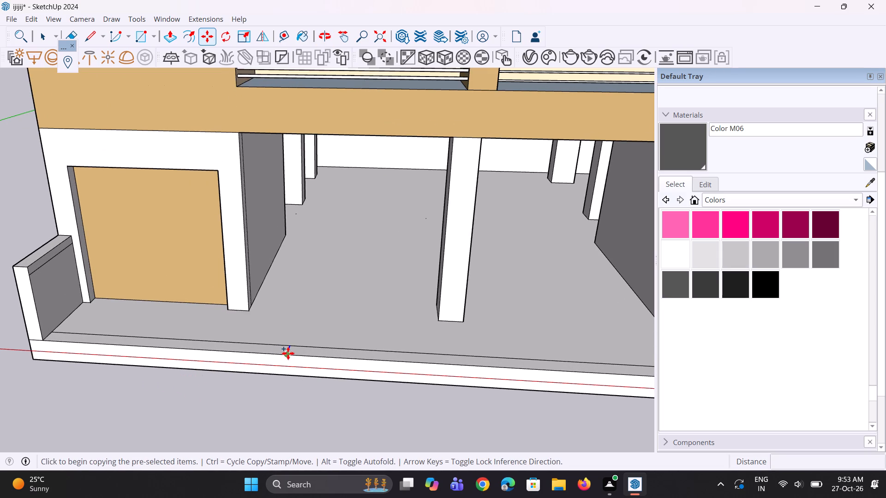
{"action": "left_click", "coordinate": [288, 353]}
{"action": "scroll", "coordinate": [352, 364], "scroll_direction": "down", "scroll_amount": 4}
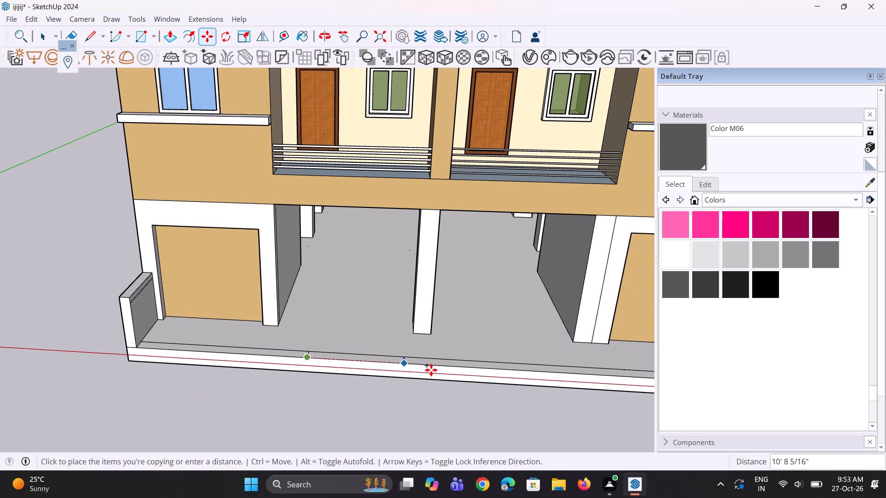
{"action": "left_click", "coordinate": [587, 378]}
Move the new dividing edge slightly further along the front wall strip, away from the first divider.
{"action": "scroll", "coordinate": [167, 381], "scroll_direction": "down", "scroll_amount": 4}
{"action": "middle_click_drag", "start_coordinate": [262, 391], "coordinate": [207, 394]}
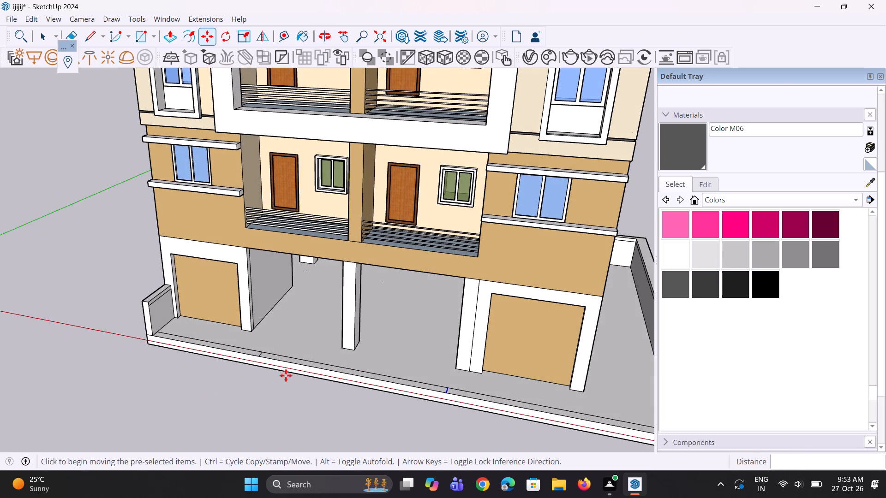
{"action": "scroll", "coordinate": [462, 401], "scroll_direction": "up", "scroll_amount": 7}
{"action": "left_click", "coordinate": [442, 390]}
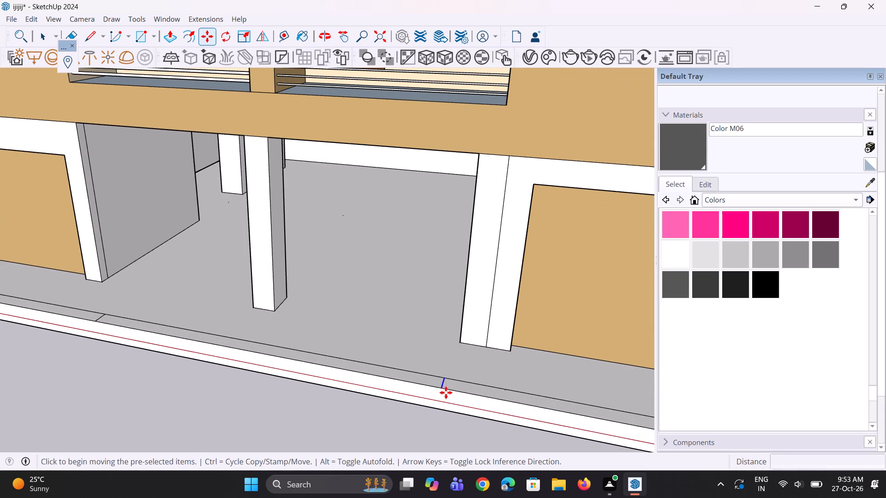
{"action": "left_click", "coordinate": [450, 395]}
{"action": "key", "text": "space"}
{"action": "key", "text": "space"}
{"action": "scroll", "coordinate": [343, 415], "scroll_direction": "down", "scroll_amount": 1}
{"action": "middle_click_drag", "start_coordinate": [343, 415], "coordinate": [411, 397]}
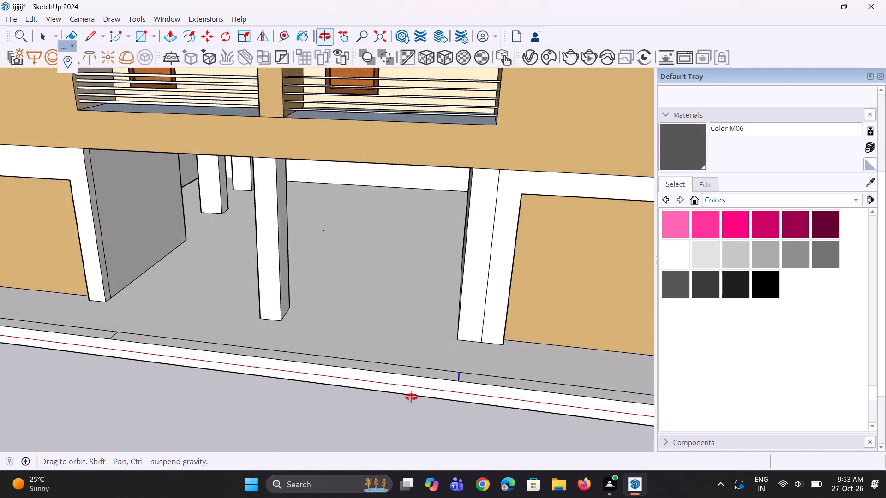
{"action": "middle_click_drag", "start_coordinate": [411, 397], "coordinate": [416, 394]}
{"action": "left_click", "coordinate": [361, 408]}
Pull up the longer end section of the front wall strip, beyond the new divider, by 5' 6 3/16".
{"action": "scroll", "coordinate": [333, 410], "scroll_direction": "down", "scroll_amount": 14}
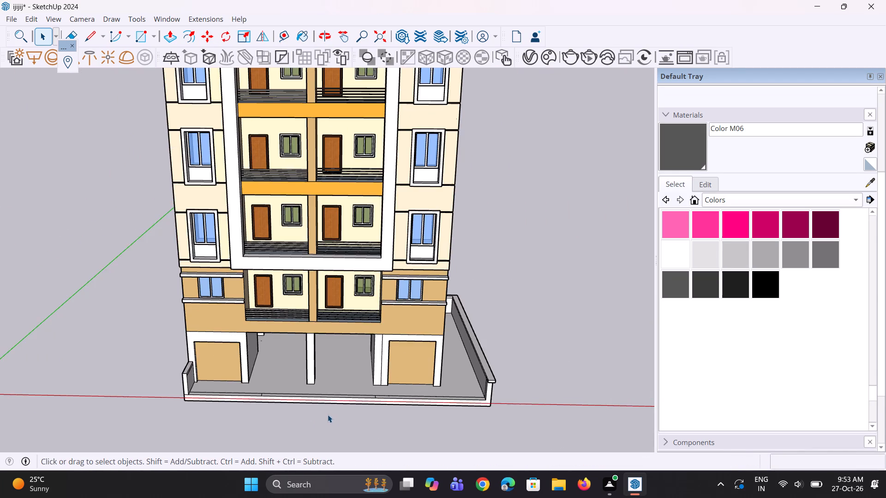
{"action": "middle_click_drag", "start_coordinate": [328, 415], "coordinate": [347, 435]}
{"action": "scroll", "coordinate": [389, 399], "scroll_direction": "up", "scroll_amount": 3}
{"action": "scroll", "coordinate": [440, 382], "scroll_direction": "up", "scroll_amount": 2}
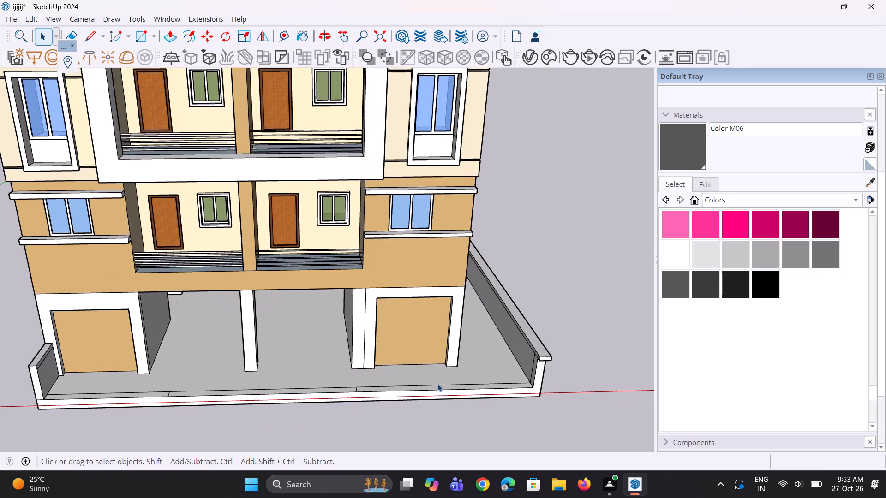
{"action": "scroll", "coordinate": [437, 384], "scroll_direction": "up", "scroll_amount": 3}
{"action": "middle_click_drag", "start_coordinate": [423, 394], "coordinate": [433, 391]}
{"action": "key", "text": "p"}
{"action": "scroll", "coordinate": [437, 386], "scroll_direction": "up", "scroll_amount": 1}
{"action": "left_click", "coordinate": [438, 384]}
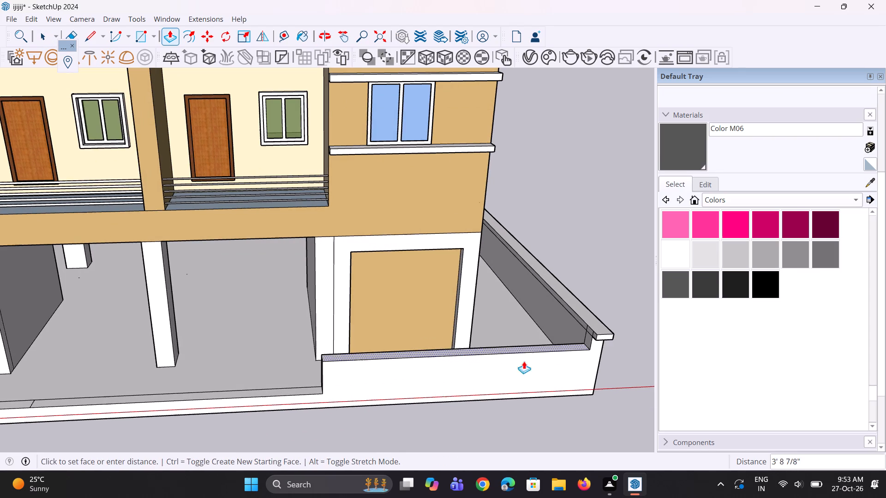
{"action": "left_click", "coordinate": [589, 335]}
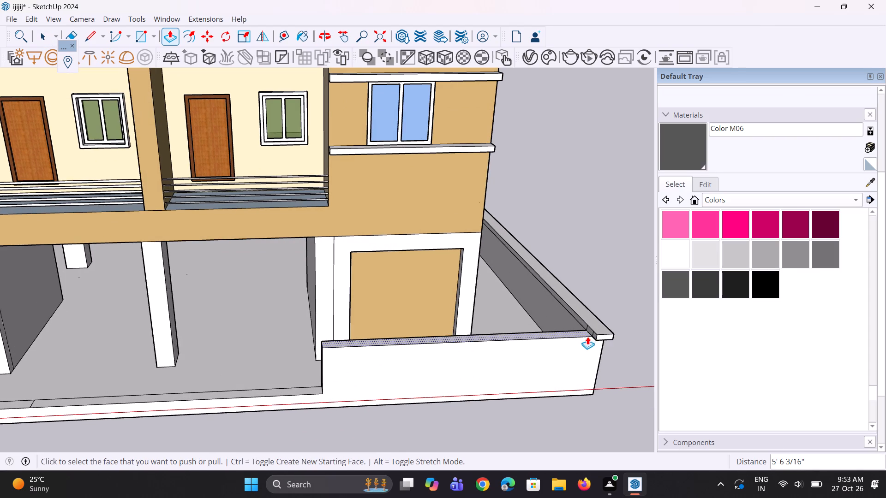
Raise the shorter end section of the front wall strip by the same 5' 6 3/16", leaving the gate opening low.
{"action": "scroll", "coordinate": [587, 338], "scroll_direction": "down", "scroll_amount": 8}
{"action": "scroll", "coordinate": [290, 403], "scroll_direction": "up", "scroll_amount": 5}
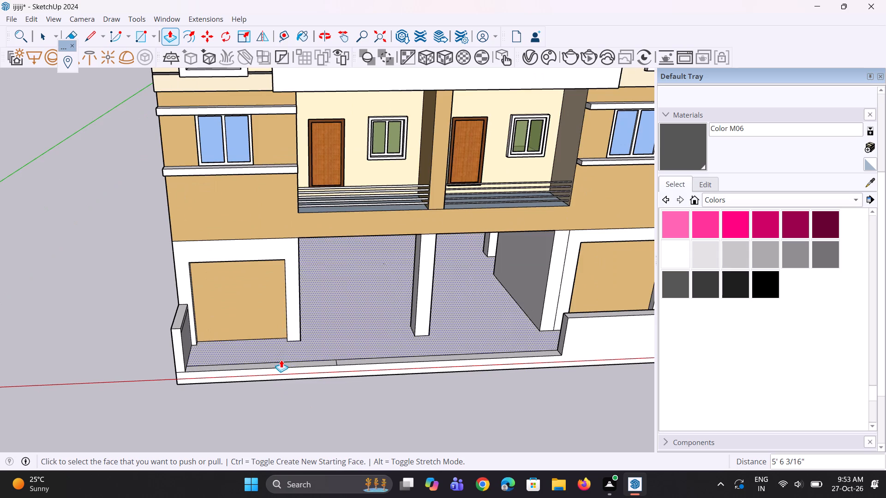
{"action": "double_click", "coordinate": [281, 365]}
{"action": "middle_click_drag", "start_coordinate": [279, 385], "coordinate": [243, 374]}
{"action": "scroll", "coordinate": [179, 399], "scroll_direction": "down", "scroll_amount": 2}
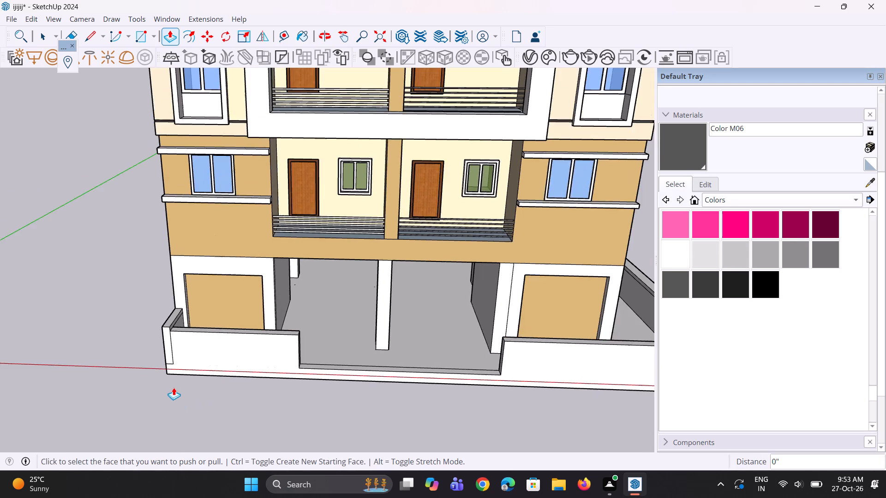
Raise the shorter front wall section another 7 13/16" to meet the adjoining side wall's top.
{"action": "middle_click_drag", "start_coordinate": [169, 372], "coordinate": [177, 332]}
{"action": "scroll", "coordinate": [226, 343], "scroll_direction": "up", "scroll_amount": 2}
{"action": "scroll", "coordinate": [159, 337], "scroll_direction": "up", "scroll_amount": 6}
{"action": "middle_click_drag", "start_coordinate": [168, 307], "coordinate": [185, 380]}
{"action": "scroll", "coordinate": [182, 352], "scroll_direction": "up", "scroll_amount": 2}
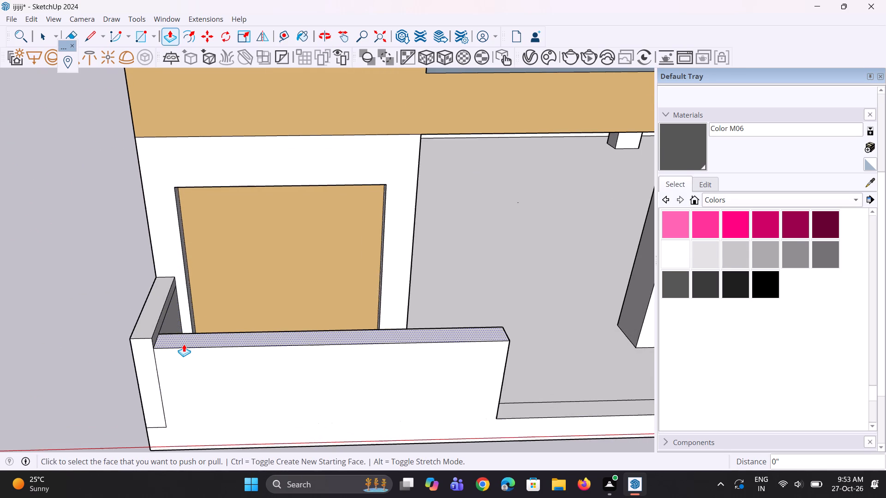
{"action": "left_click", "coordinate": [184, 344]}
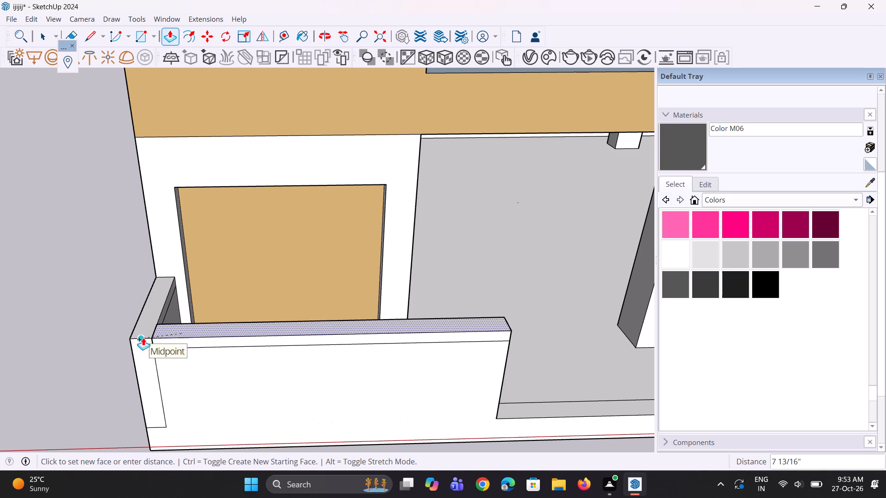
{"action": "left_click", "coordinate": [143, 338]}
Raise the longer front wall section by the same additional 7 13/16".
{"action": "scroll", "coordinate": [78, 380], "scroll_direction": "down", "scroll_amount": 9}
{"action": "scroll", "coordinate": [493, 350], "scroll_direction": "up", "scroll_amount": 1}
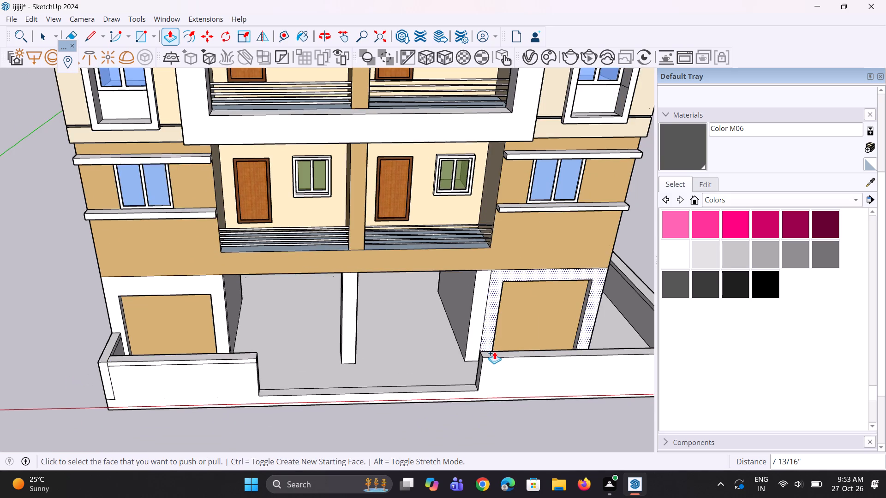
{"action": "scroll", "coordinate": [494, 351], "scroll_direction": "up", "scroll_amount": 2}
{"action": "double_click", "coordinate": [494, 352]}
Draw a rectangle about 6' 2" by 29' 5 11/16" filling the gate opening between the two front wall sections.
{"action": "middle_click_drag", "start_coordinate": [439, 377], "coordinate": [432, 342]}
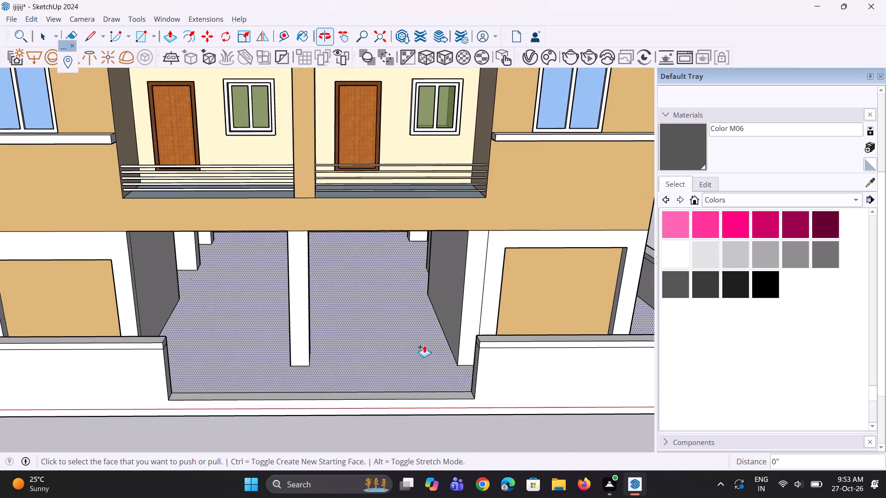
{"action": "scroll", "coordinate": [293, 427], "scroll_direction": "down", "scroll_amount": 4}
{"action": "middle_click_drag", "start_coordinate": [221, 431], "coordinate": [219, 379]}
{"action": "scroll", "coordinate": [203, 402], "scroll_direction": "up", "scroll_amount": 1}
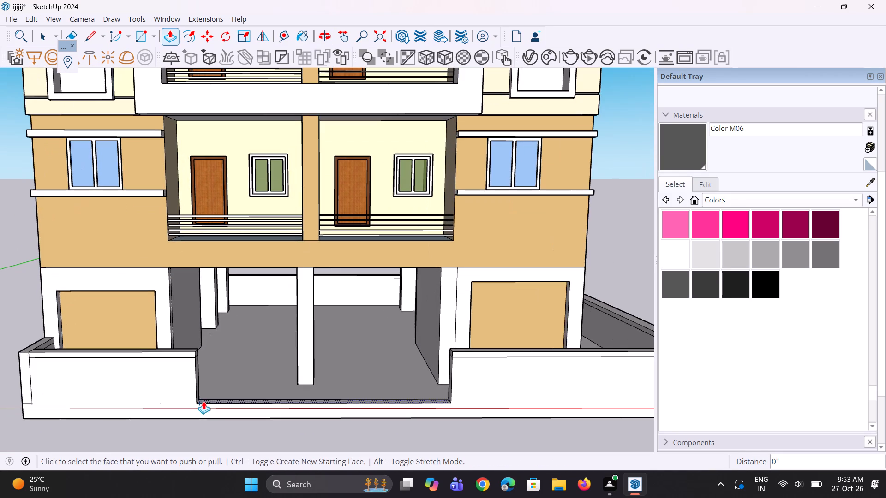
{"action": "key", "text": "r"}
{"action": "scroll", "coordinate": [201, 399], "scroll_direction": "up", "scroll_amount": 5}
{"action": "left_click", "coordinate": [196, 408]}
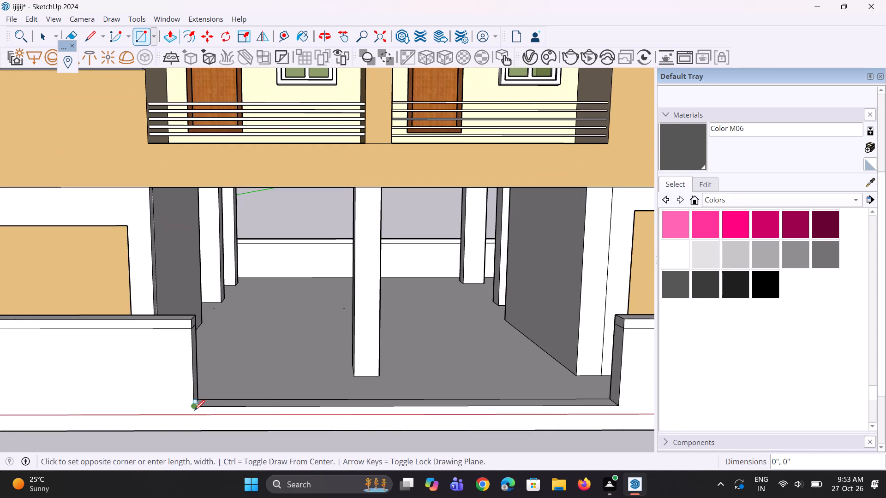
{"action": "scroll", "coordinate": [284, 394], "scroll_direction": "down", "scroll_amount": 3}
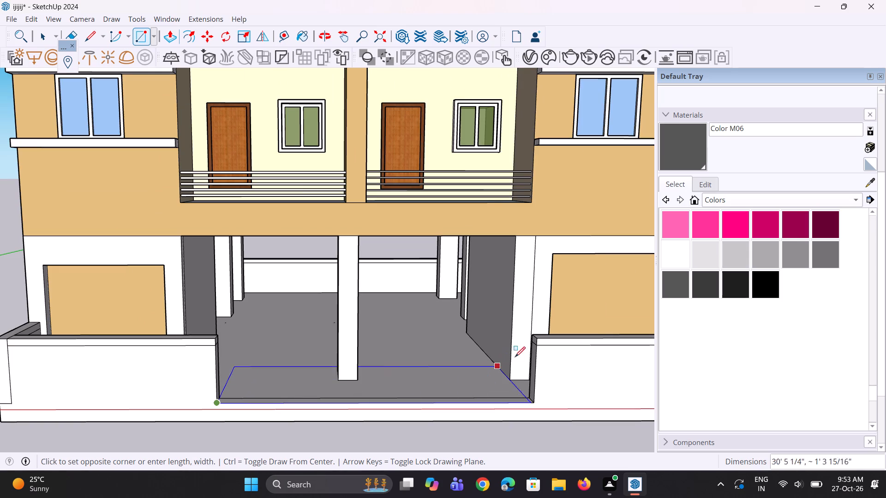
{"action": "left_click", "coordinate": [540, 339]}
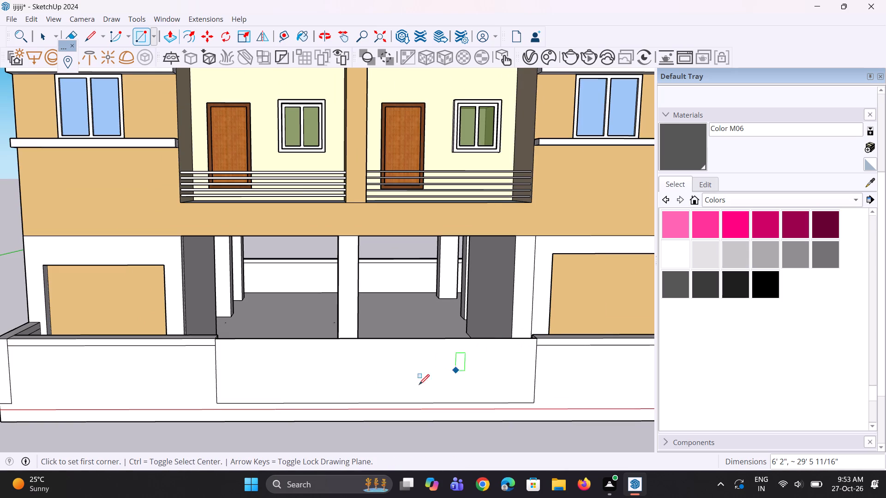
{"action": "key", "text": "space"}
{"action": "key", "text": "space"}
{"action": "key", "text": "space"}
{"action": "key", "text": "space"}
Copy the gate rectangle's face 90' 1" along the red axis, clear of the building.
{"action": "scroll", "coordinate": [228, 343], "scroll_direction": "down", "scroll_amount": 9}
{"action": "left_click", "coordinate": [210, 413]}
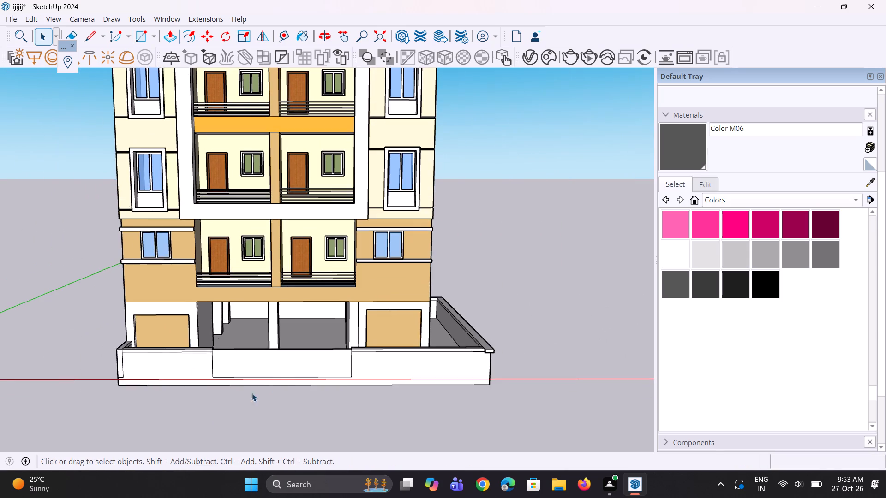
{"action": "scroll", "coordinate": [285, 381], "scroll_direction": "up", "scroll_amount": 3}
{"action": "left_click", "coordinate": [278, 364]}
{"action": "scroll", "coordinate": [195, 409], "scroll_direction": "down", "scroll_amount": 9}
{"action": "middle_click_drag", "start_coordinate": [226, 402], "coordinate": [229, 397]}
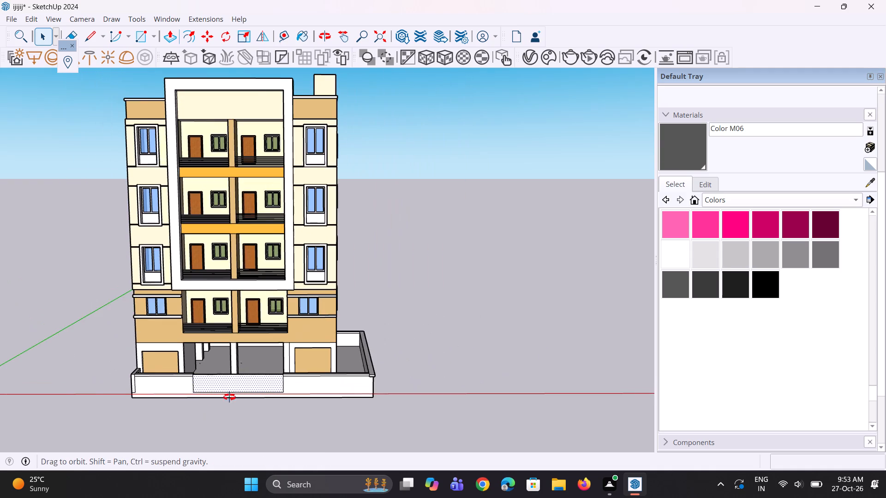
{"action": "middle_click_drag", "start_coordinate": [229, 397], "coordinate": [244, 380]}
{"action": "scroll", "coordinate": [239, 384], "scroll_direction": "up", "scroll_amount": 2}
{"action": "key", "text": "m"}
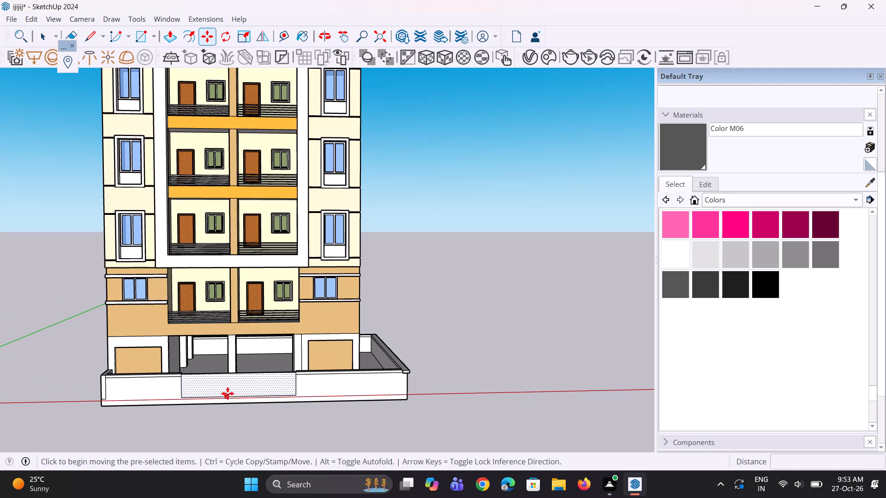
{"action": "left_click", "coordinate": [225, 382]}
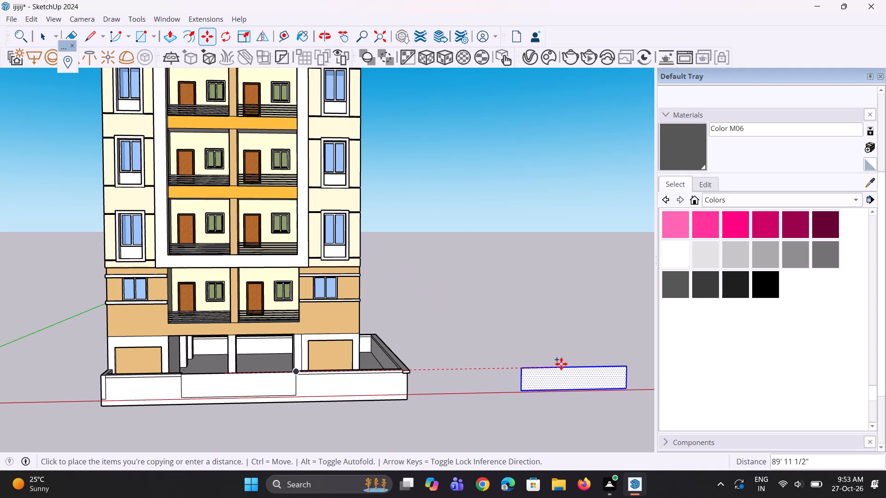
{"action": "left_click", "coordinate": [562, 364]}
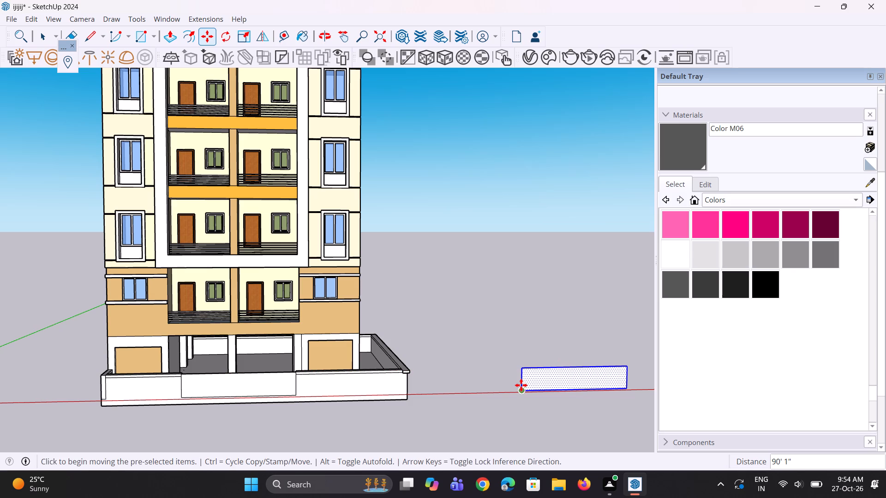
{"action": "scroll", "coordinate": [273, 403], "scroll_direction": "down", "scroll_amount": 5}
{"action": "key", "text": "space"}
{"action": "key", "text": "space"}
{"action": "key", "text": "space"}
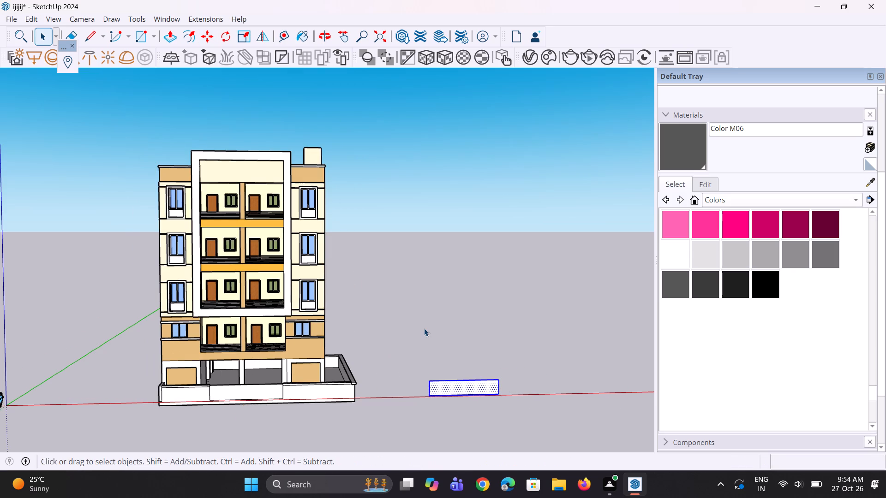
{"action": "left_click", "coordinate": [424, 328]}
Extrude the copied gate face 3" to form a panel.
{"action": "scroll", "coordinate": [393, 402], "scroll_direction": "up", "scroll_amount": 3}
{"action": "scroll", "coordinate": [504, 394], "scroll_direction": "up", "scroll_amount": 2}
{"action": "scroll", "coordinate": [487, 404], "scroll_direction": "down", "scroll_amount": 1}
{"action": "scroll", "coordinate": [480, 405], "scroll_direction": "up", "scroll_amount": 3}
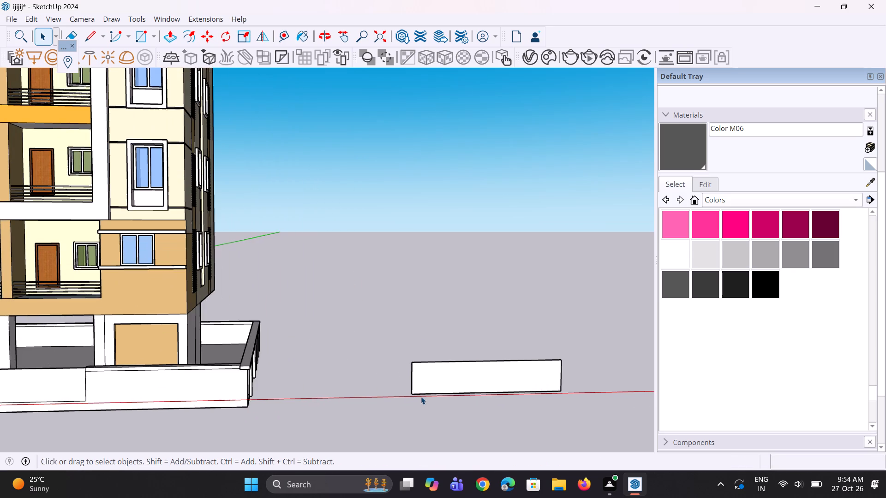
{"action": "scroll", "coordinate": [421, 397], "scroll_direction": "up", "scroll_amount": 1}
{"action": "middle_click_drag", "start_coordinate": [236, 368], "coordinate": [251, 375]}
{"action": "scroll", "coordinate": [225, 390], "scroll_direction": "down", "scroll_amount": 1}
{"action": "scroll", "coordinate": [455, 359], "scroll_direction": "up", "scroll_amount": 6}
{"action": "key", "text": "p"}
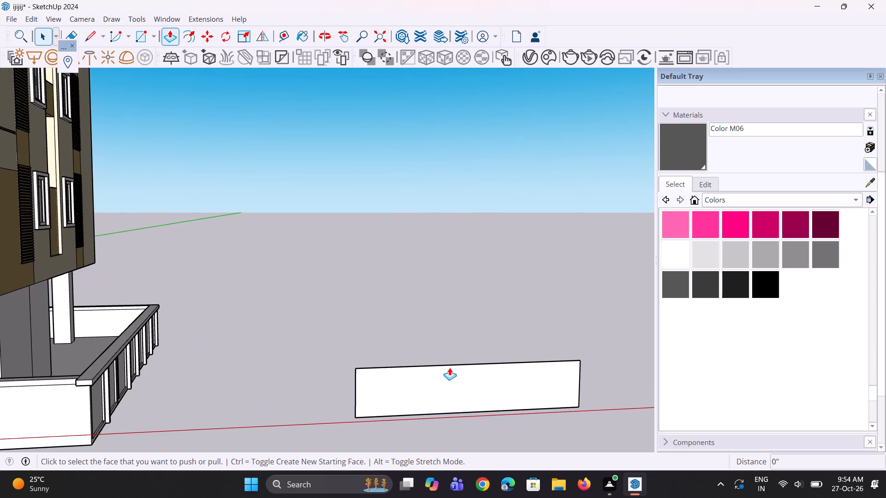
{"action": "left_click", "coordinate": [451, 386]}
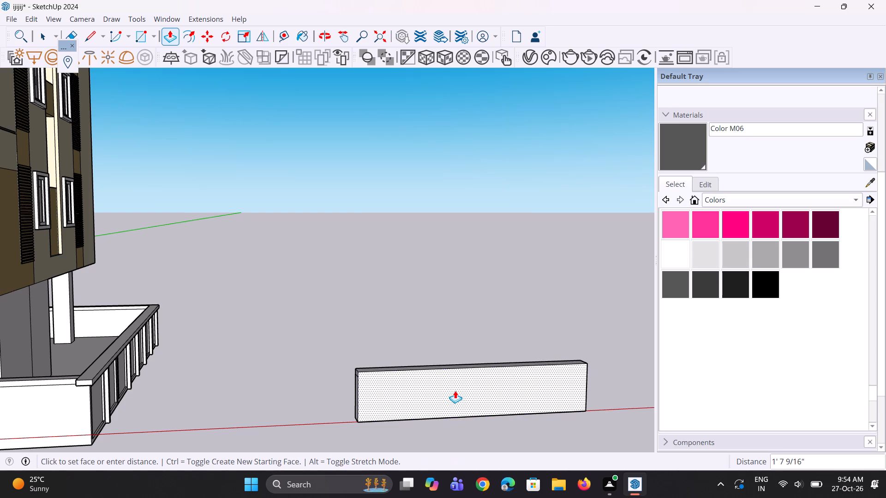
{"action": "key", "text": "3"}
{"action": "key", "text": "shift+quotedbl"}
{"action": "key", "text": "Return"}
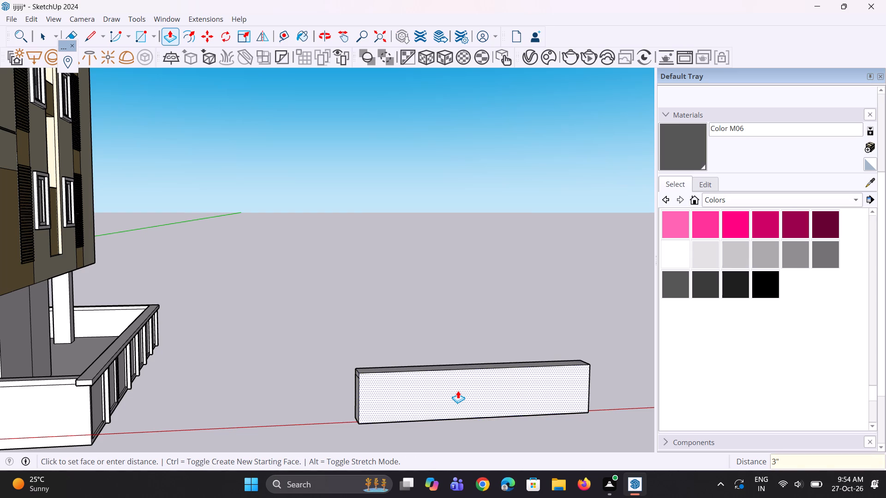
Erase the stray short edge crossing the gate panel's narrow end face near its top.
{"action": "middle_click_drag", "start_coordinate": [385, 398], "coordinate": [497, 373]}
{"action": "key", "text": "space"}
{"action": "key", "text": "space"}
{"action": "scroll", "coordinate": [422, 349], "scroll_direction": "up", "scroll_amount": 9}
{"action": "key", "text": "space"}
{"action": "key", "text": "space"}
{"action": "key", "text": "space"}
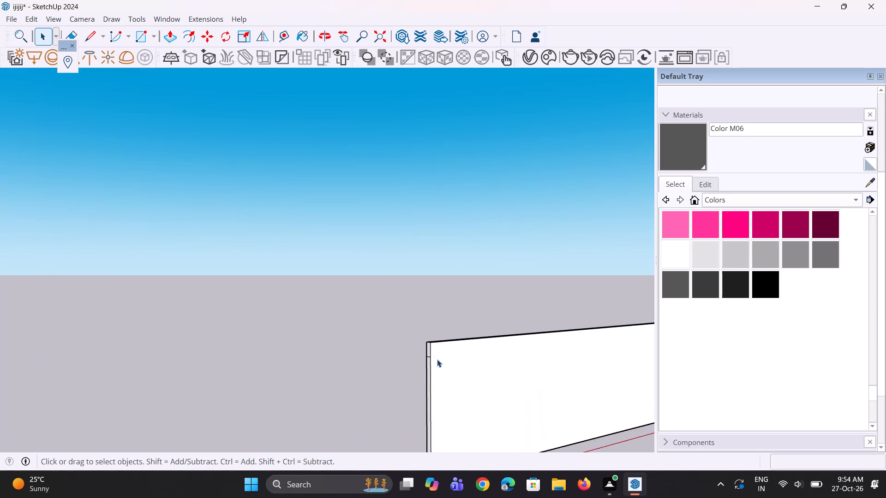
{"action": "scroll", "coordinate": [437, 359], "scroll_direction": "up", "scroll_amount": 5}
{"action": "key", "text": "e"}
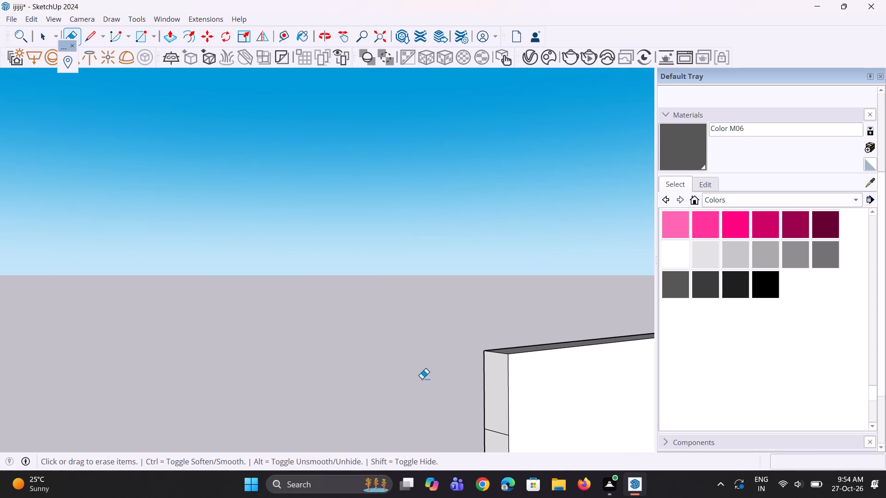
{"action": "scroll", "coordinate": [422, 379], "scroll_direction": "down", "scroll_amount": 4}
{"action": "scroll", "coordinate": [485, 434], "scroll_direction": "up", "scroll_amount": 4}
{"action": "scroll", "coordinate": [424, 362], "scroll_direction": "up", "scroll_amount": 10}
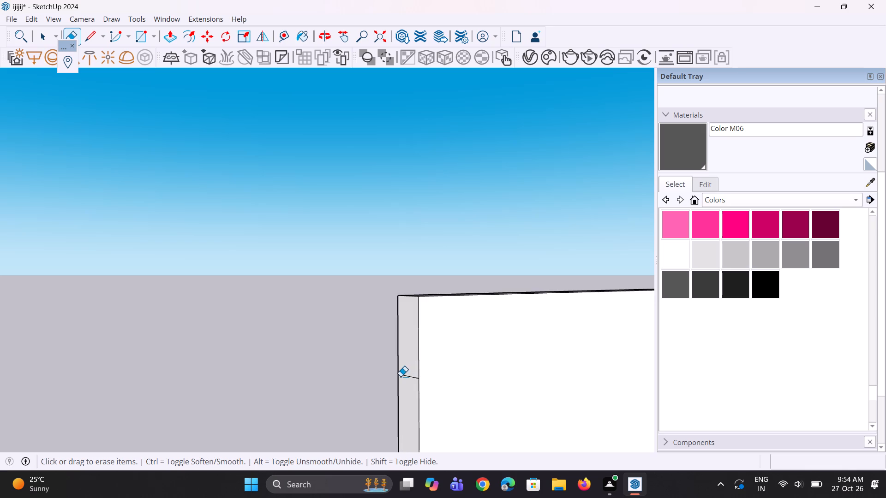
{"action": "left_click_drag", "start_coordinate": [408, 372], "coordinate": [408, 379]}
{"action": "scroll", "coordinate": [375, 317], "scroll_direction": "down", "scroll_amount": 11}
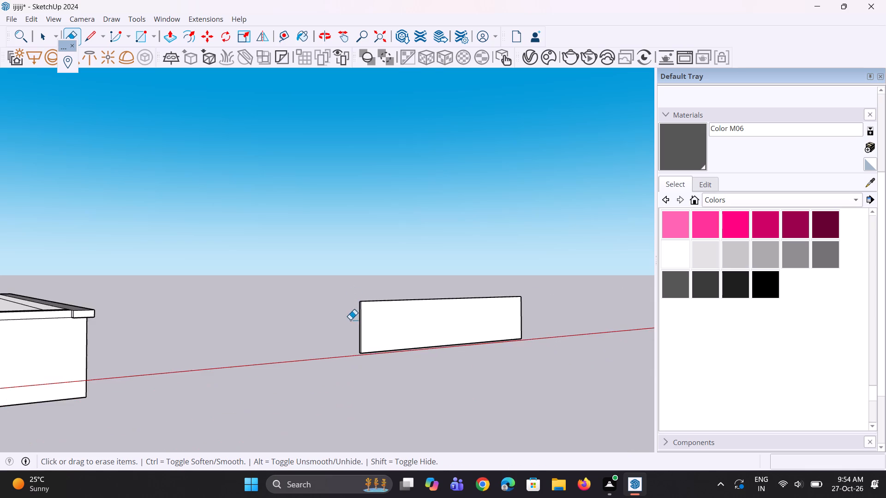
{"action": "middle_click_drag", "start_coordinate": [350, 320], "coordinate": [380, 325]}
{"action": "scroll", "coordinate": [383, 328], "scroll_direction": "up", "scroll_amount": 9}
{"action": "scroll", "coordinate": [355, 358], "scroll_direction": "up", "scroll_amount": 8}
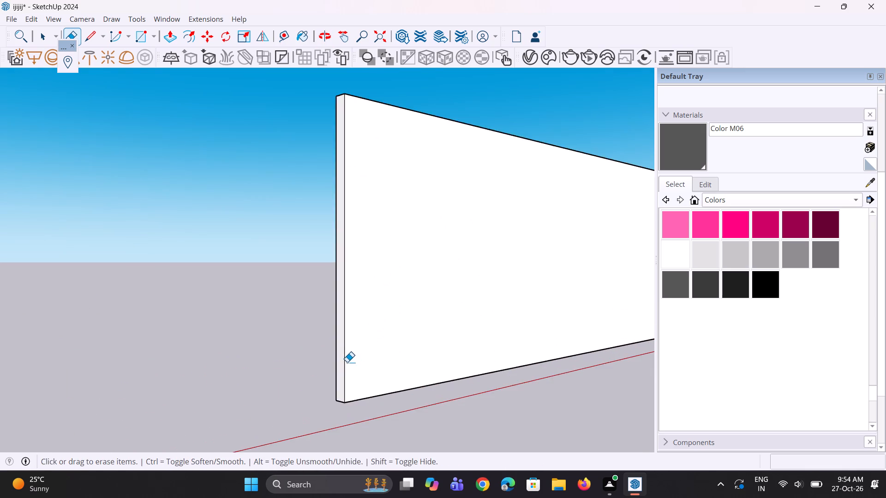
Erase the stray short edge crossing the gate panel's opposite narrow end face near its top.
{"action": "scroll", "coordinate": [346, 363], "scroll_direction": "up", "scroll_amount": 1}
{"action": "middle_click_drag", "start_coordinate": [346, 363], "coordinate": [203, 381]}
{"action": "scroll", "coordinate": [207, 377], "scroll_direction": "down", "scroll_amount": 8}
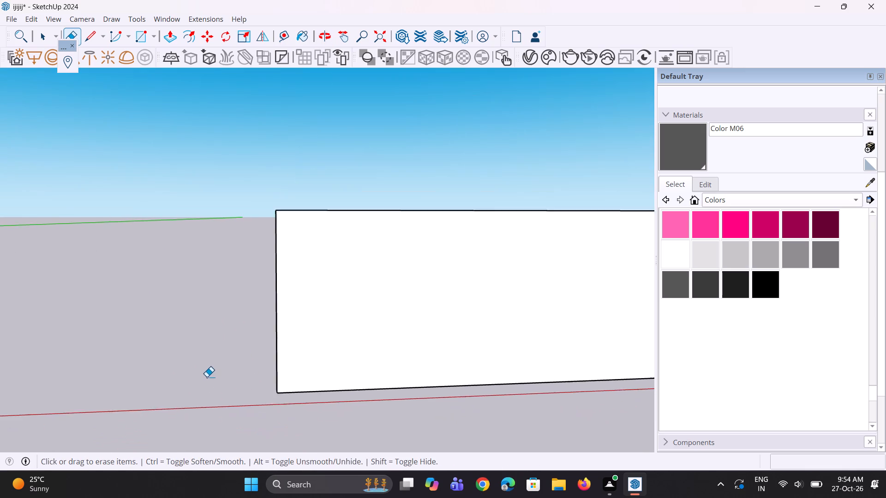
{"action": "scroll", "coordinate": [207, 377], "scroll_direction": "down", "scroll_amount": 1}
{"action": "middle_click_drag", "start_coordinate": [335, 370], "coordinate": [226, 373]}
{"action": "scroll", "coordinate": [223, 358], "scroll_direction": "down", "scroll_amount": 11}
{"action": "middle_click_drag", "start_coordinate": [316, 361], "coordinate": [190, 354]}
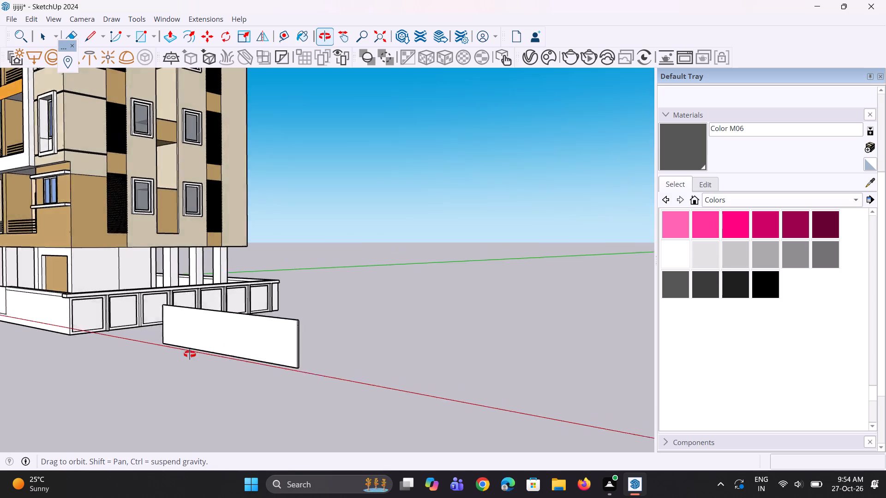
{"action": "middle_click_drag", "start_coordinate": [190, 354], "coordinate": [182, 360]}
{"action": "scroll", "coordinate": [245, 358], "scroll_direction": "up", "scroll_amount": 10}
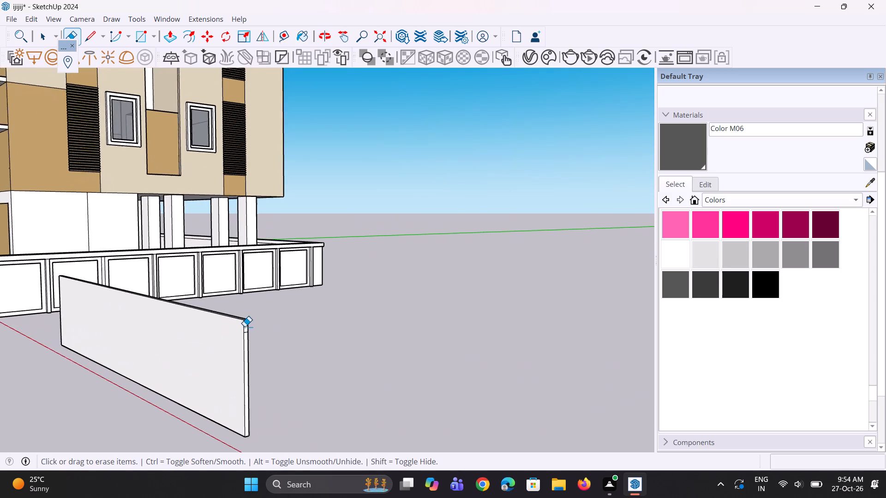
{"action": "scroll", "coordinate": [245, 326], "scroll_direction": "up", "scroll_amount": 9}
{"action": "left_click_drag", "start_coordinate": [245, 332], "coordinate": [245, 351]}
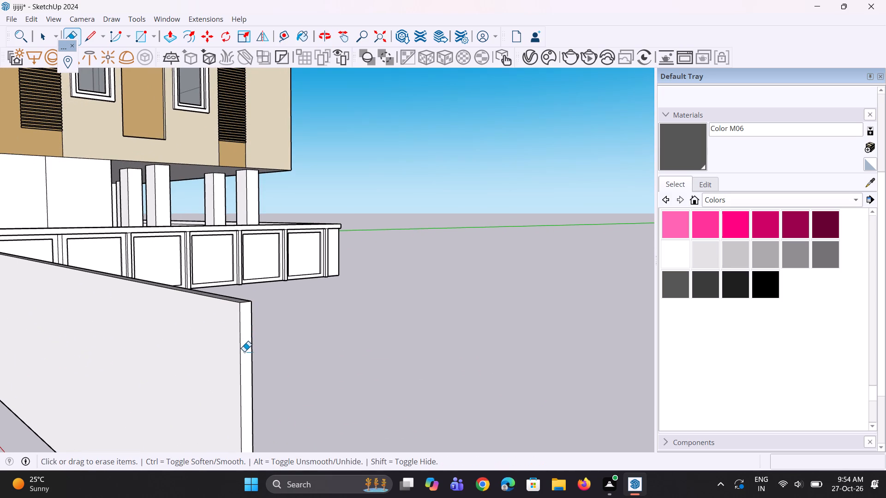
Offset the gate panel's front face outline inward about 5 15/16" to form a border frame.
{"action": "middle_click_drag", "start_coordinate": [236, 352], "coordinate": [298, 371]}
{"action": "scroll", "coordinate": [339, 342], "scroll_direction": "down", "scroll_amount": 2}
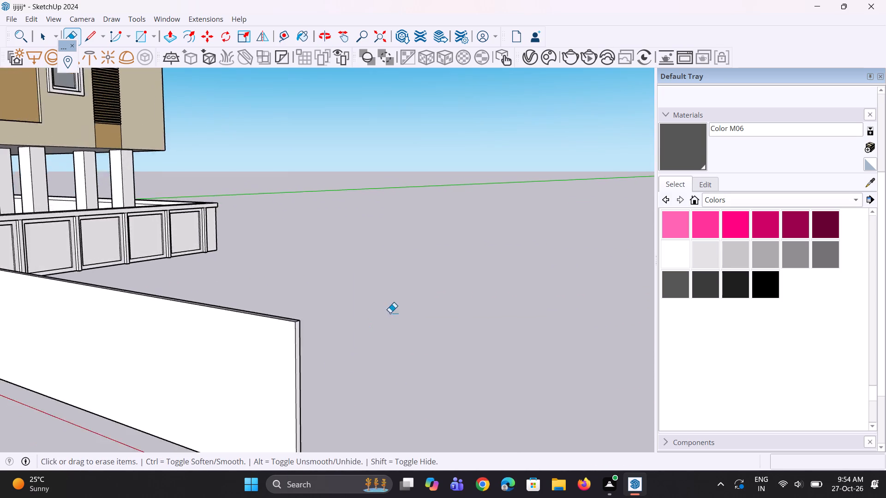
{"action": "scroll", "coordinate": [390, 313], "scroll_direction": "down", "scroll_amount": 9}
{"action": "middle_click_drag", "start_coordinate": [354, 366], "coordinate": [452, 358]}
{"action": "scroll", "coordinate": [417, 327], "scroll_direction": "up", "scroll_amount": 3}
{"action": "scroll", "coordinate": [305, 316], "scroll_direction": "down", "scroll_amount": 4}
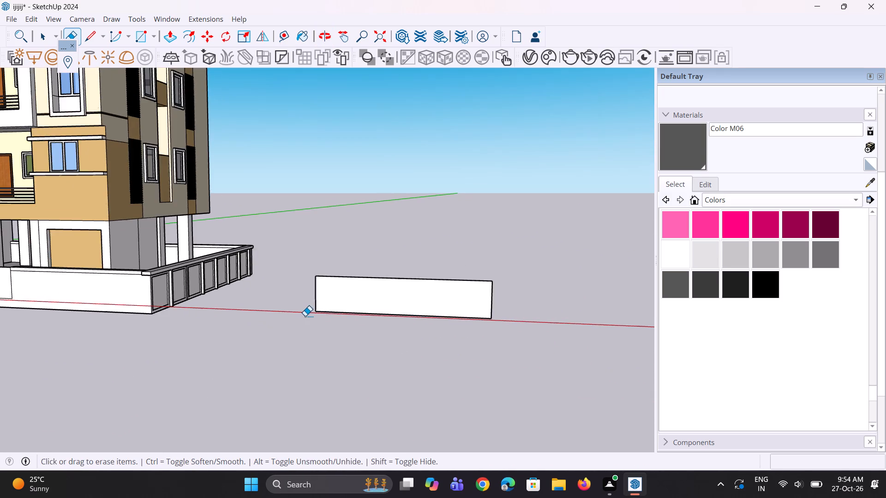
{"action": "scroll", "coordinate": [305, 316], "scroll_direction": "down", "scroll_amount": 5}
{"action": "middle_click_drag", "start_coordinate": [354, 290], "coordinate": [402, 245]}
{"action": "scroll", "coordinate": [395, 267], "scroll_direction": "up", "scroll_amount": 7}
{"action": "key", "text": "v"}
{"action": "key", "text": "v"}
{"action": "key", "text": "v"}
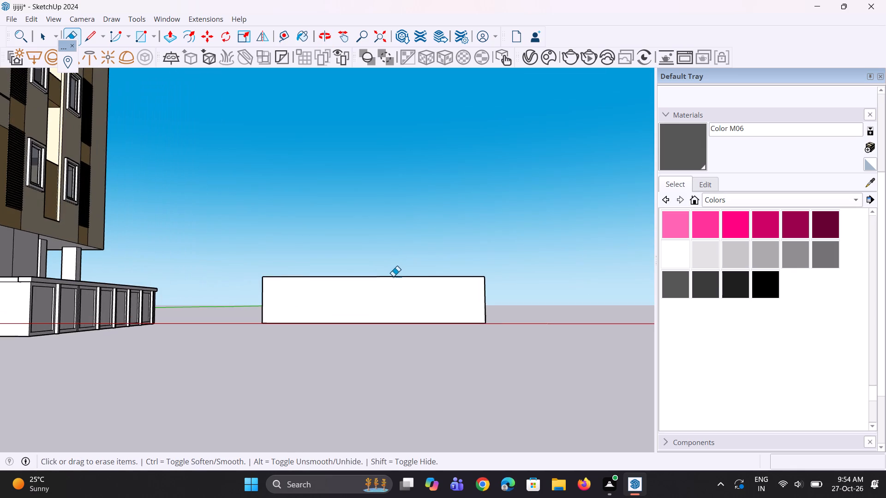
{"action": "key", "text": "space"}
{"action": "key", "text": "space"}
{"action": "scroll", "coordinate": [332, 327], "scroll_direction": "up", "scroll_amount": 1}
{"action": "middle_click_drag", "start_coordinate": [332, 327], "coordinate": [359, 372]}
{"action": "left_click", "coordinate": [356, 351]}
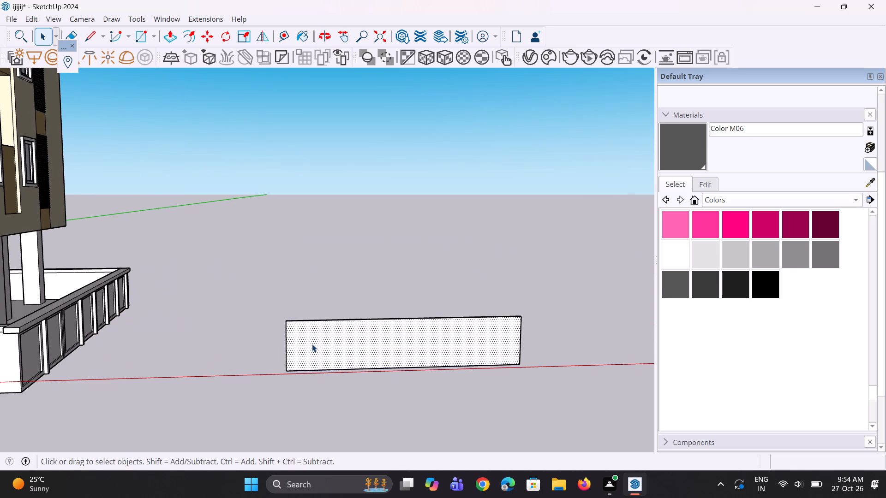
{"action": "scroll", "coordinate": [312, 344], "scroll_direction": "up", "scroll_amount": 3}
{"action": "key", "text": "f"}
{"action": "left_click", "coordinate": [278, 339]}
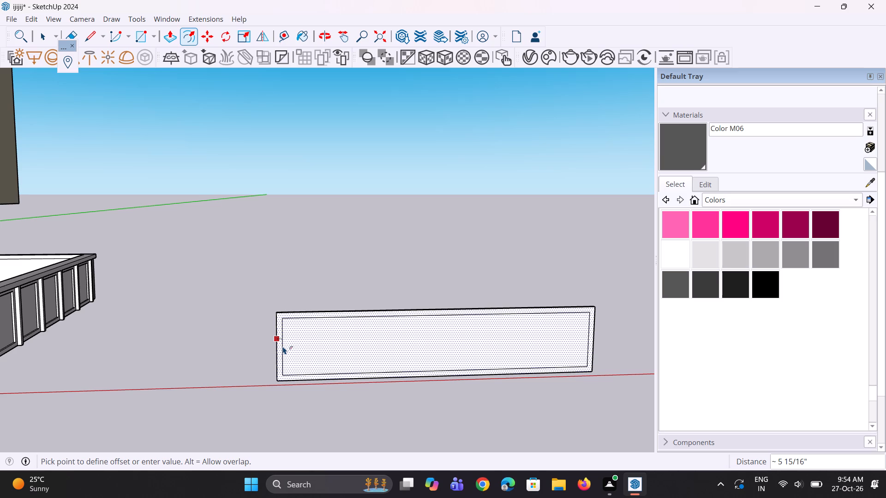
{"action": "left_click", "coordinate": [283, 346]}
{"action": "key", "text": "space"}
{"action": "key", "text": "space"}
{"action": "left_click", "coordinate": [239, 373]}
Draw two short lines about 5 15/16" long from the inner outline's corners to the panel's edge at the end nearest the building.
{"action": "scroll", "coordinate": [320, 322], "scroll_direction": "up", "scroll_amount": 2}
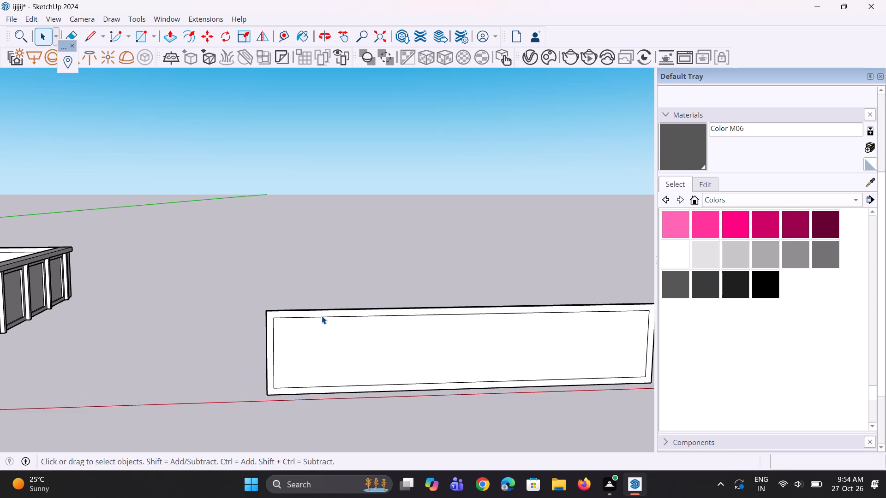
{"action": "key", "text": "l"}
{"action": "scroll", "coordinate": [309, 320], "scroll_direction": "up", "scroll_amount": 3}
{"action": "scroll", "coordinate": [241, 326], "scroll_direction": "up", "scroll_amount": 6}
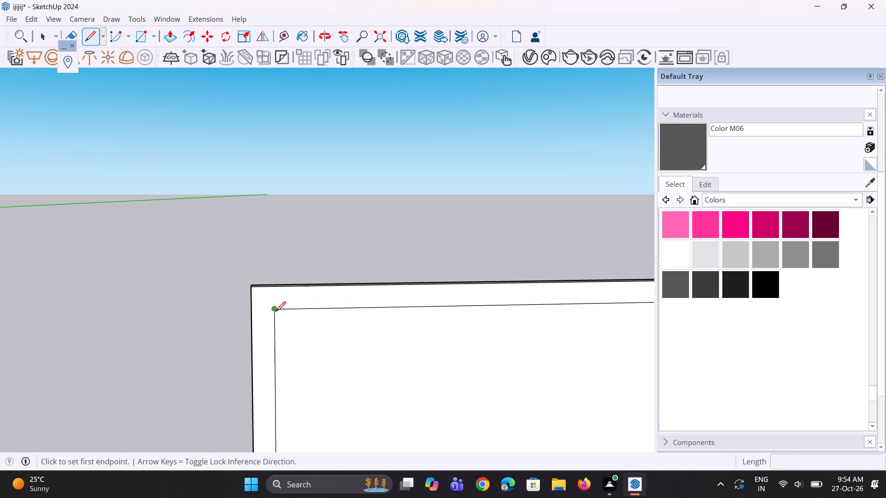
{"action": "left_click", "coordinate": [275, 312]}
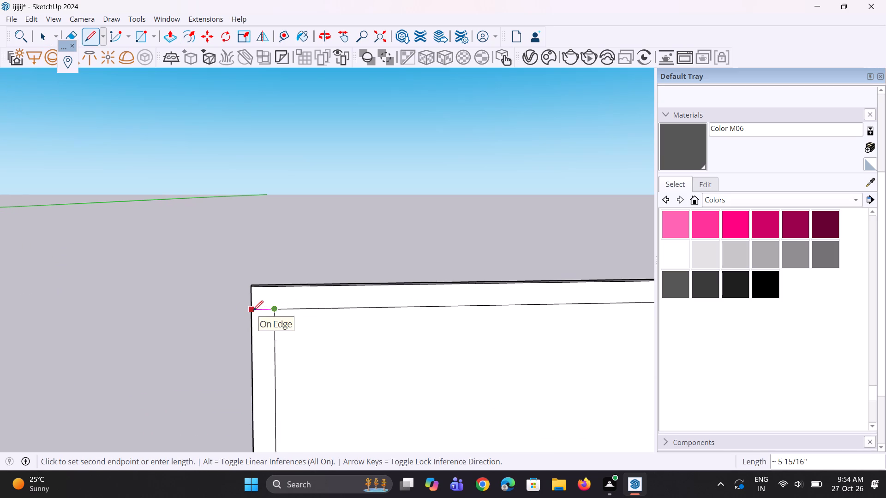
{"action": "left_click", "coordinate": [253, 311]}
{"action": "scroll", "coordinate": [264, 271], "scroll_direction": "down", "scroll_amount": 7}
{"action": "scroll", "coordinate": [265, 341], "scroll_direction": "up", "scroll_amount": 6}
{"action": "left_click", "coordinate": [268, 351]}
{"action": "left_click", "coordinate": [257, 350]}
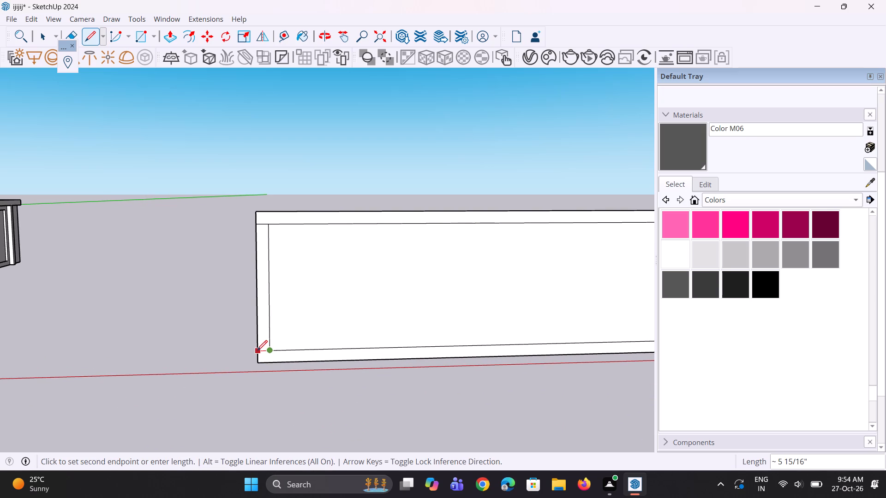
{"action": "key", "text": "space"}
{"action": "scroll", "coordinate": [213, 378], "scroll_direction": "down", "scroll_amount": 4}
{"action": "key", "text": "space"}
Copy the vertical end strip about 28' 11 11/16" to the panel's far end, dividing the distance by 2 to add a middle strip.
{"action": "scroll", "coordinate": [247, 348], "scroll_direction": "up", "scroll_amount": 1}
{"action": "left_click", "coordinate": [245, 347]}
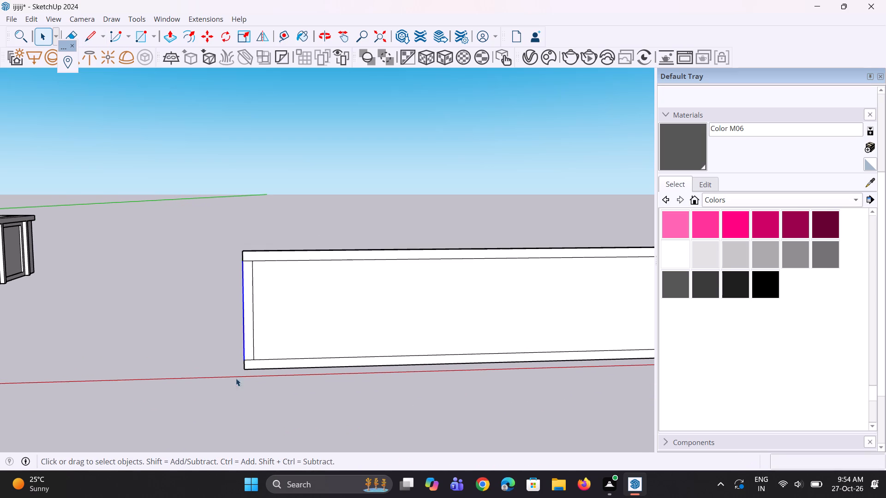
{"action": "scroll", "coordinate": [216, 403], "scroll_direction": "down", "scroll_amount": 4}
{"action": "left_click", "coordinate": [241, 365]}
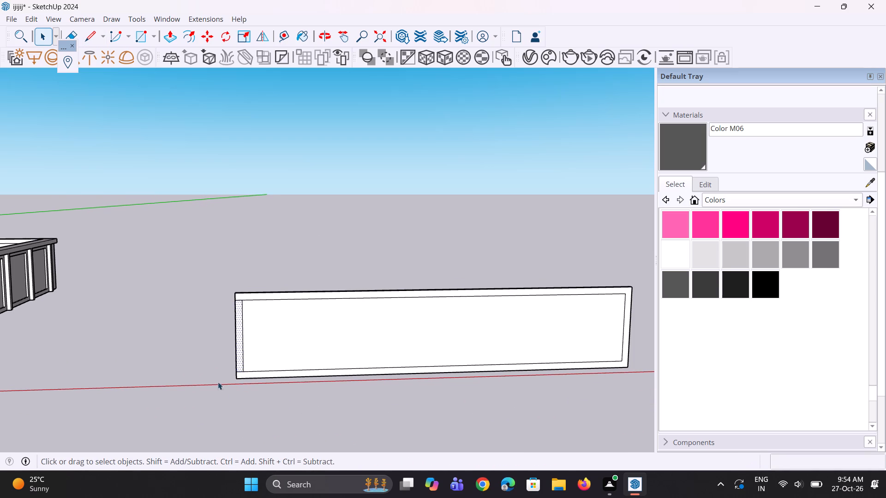
{"action": "scroll", "coordinate": [210, 385], "scroll_direction": "down", "scroll_amount": 2}
{"action": "scroll", "coordinate": [331, 348], "scroll_direction": "up", "scroll_amount": 4}
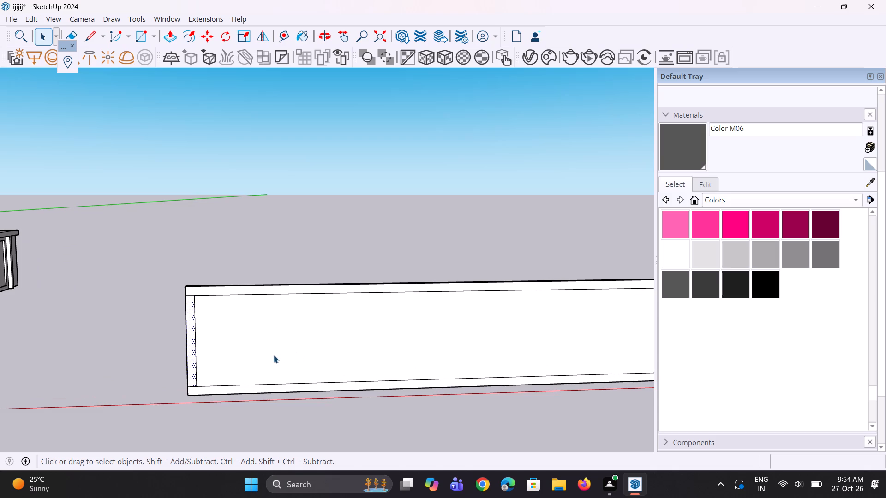
{"action": "key", "text": "m"}
{"action": "scroll", "coordinate": [260, 362], "scroll_direction": "up", "scroll_amount": 1}
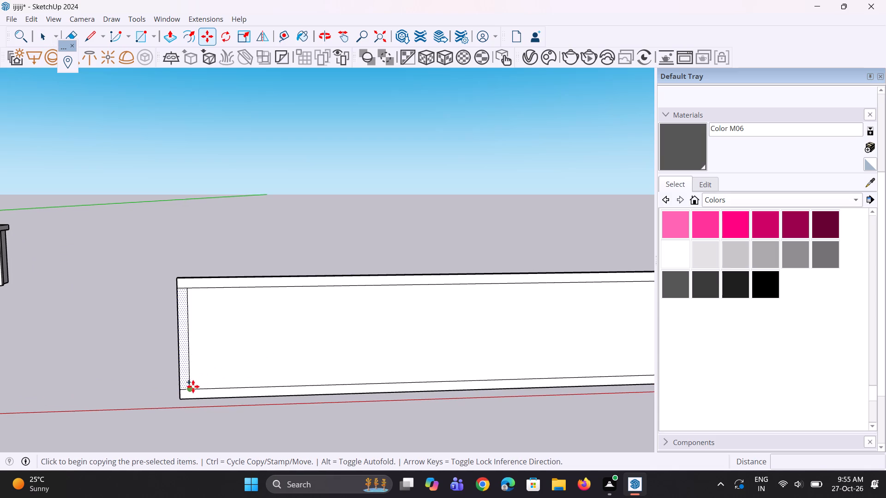
{"action": "left_click", "coordinate": [191, 388]}
{"action": "scroll", "coordinate": [252, 388], "scroll_direction": "down", "scroll_amount": 3}
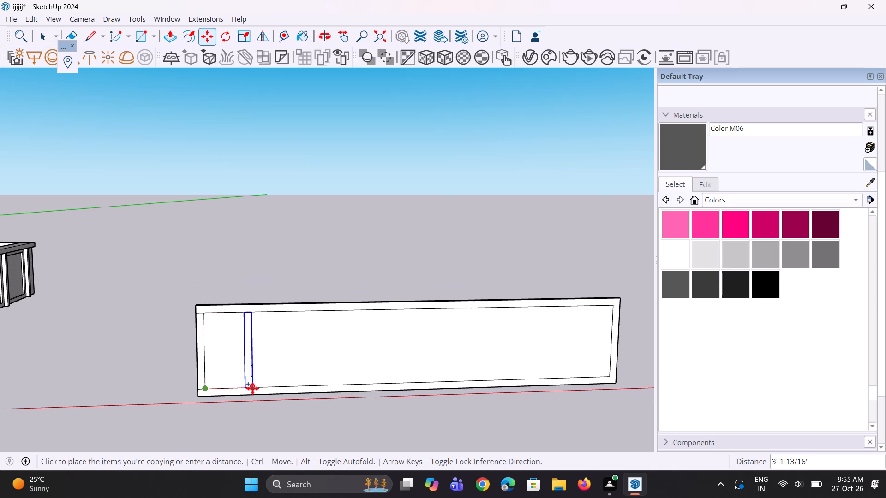
{"action": "scroll", "coordinate": [252, 388], "scroll_direction": "down", "scroll_amount": 1}
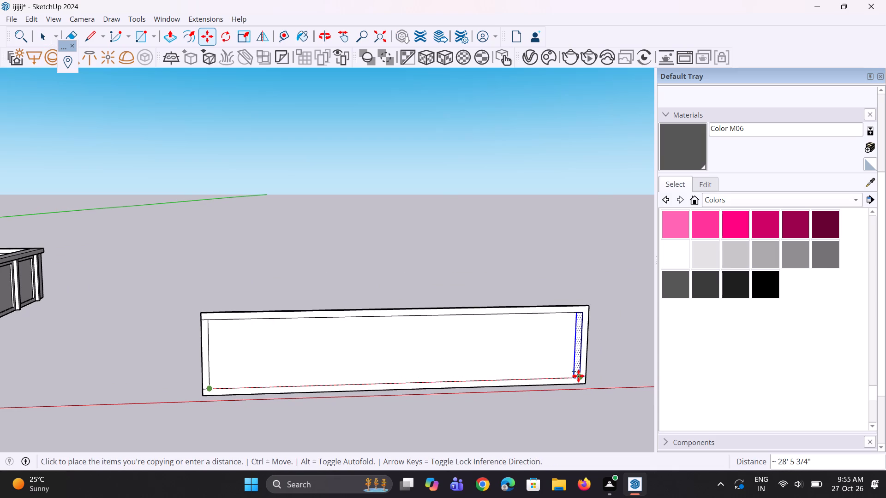
{"action": "scroll", "coordinate": [578, 376], "scroll_direction": "up", "scroll_amount": 1}
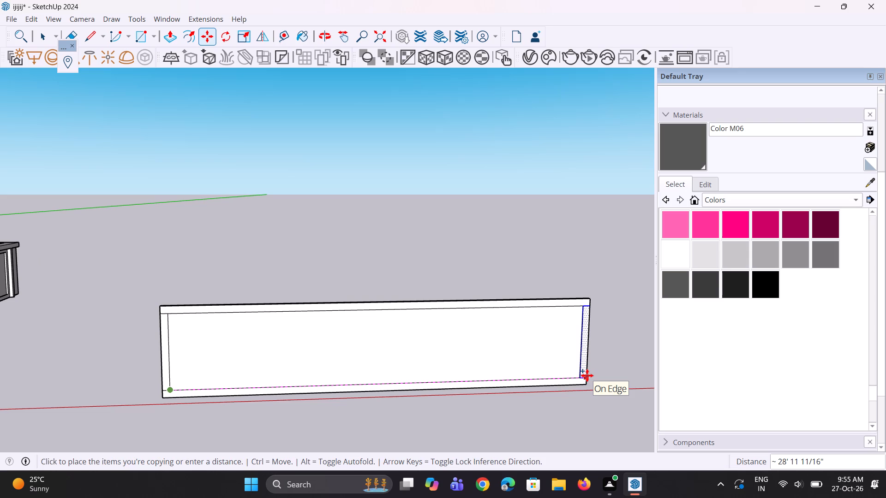
{"action": "left_click", "coordinate": [587, 375]}
{"action": "key", "text": "slash"}
{"action": "key", "text": "2"}
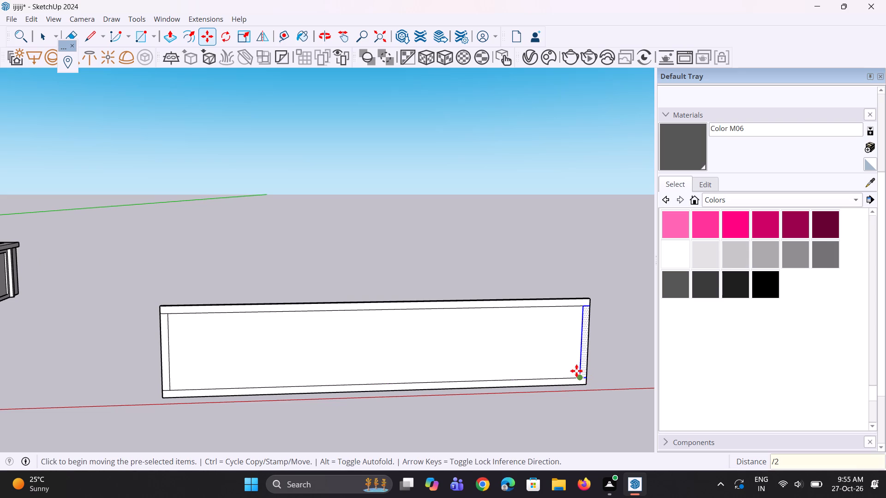
{"action": "key", "text": "Return"}
{"action": "key", "text": "space"}
{"action": "key", "text": "space"}
Move the middle vertical strip along the red axis, away from the building, to make two unequal gate sections.
{"action": "scroll", "coordinate": [369, 365], "scroll_direction": "up", "scroll_amount": 3}
{"action": "key", "text": "space"}
{"action": "left_click", "coordinate": [383, 377]}
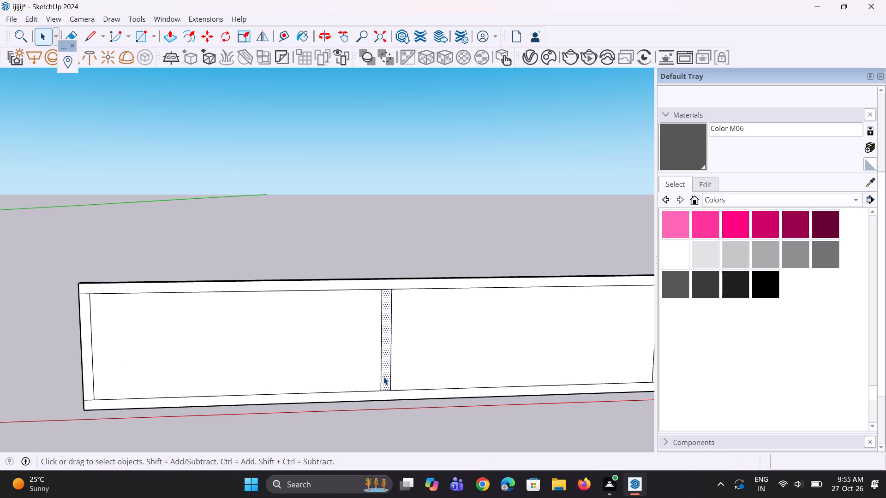
{"action": "scroll", "coordinate": [383, 377], "scroll_direction": "down", "scroll_amount": 3}
{"action": "key", "text": "m"}
{"action": "scroll", "coordinate": [403, 385], "scroll_direction": "up", "scroll_amount": 1}
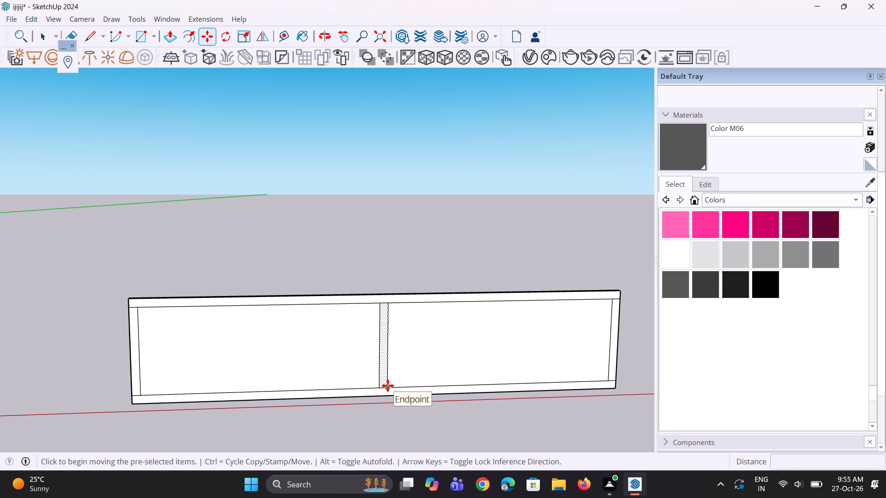
{"action": "left_click", "coordinate": [388, 385]}
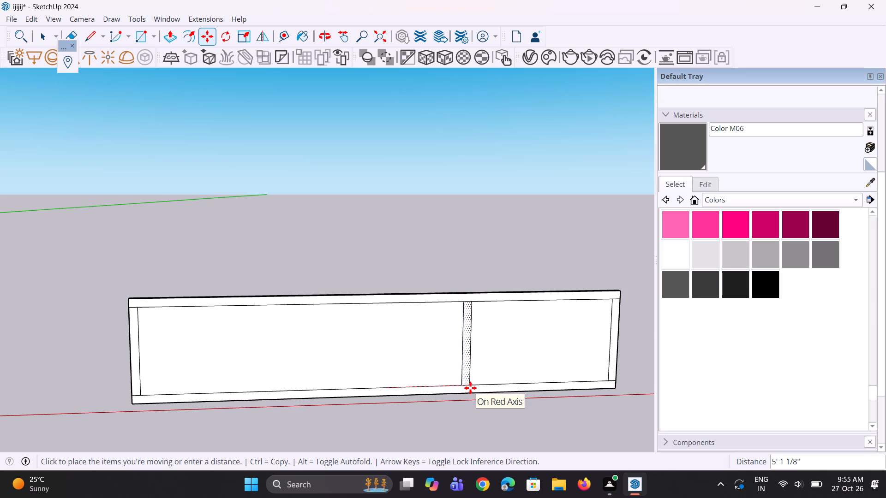
{"action": "left_click", "coordinate": [448, 388]}
{"action": "key", "text": "space"}
{"action": "key", "text": "space"}
{"action": "scroll", "coordinate": [387, 388], "scroll_direction": "up", "scroll_amount": 2}
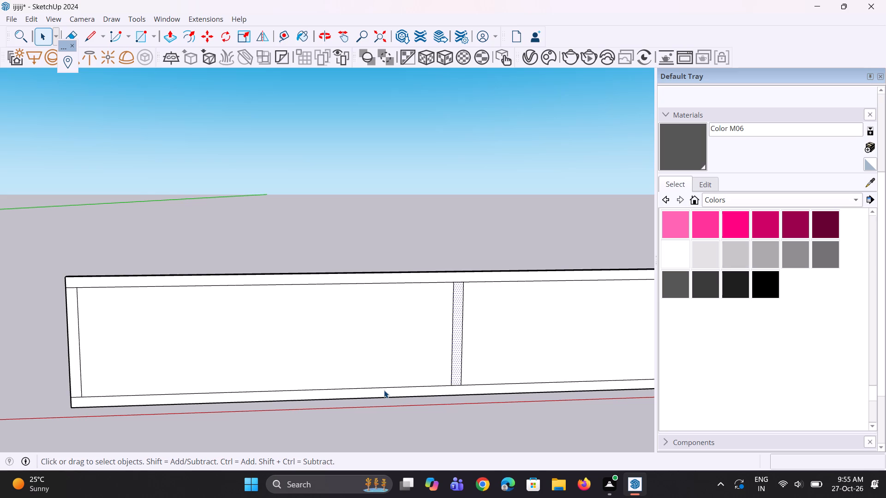
Shift the vertical divider strip slightly further along the red axis toward the panel's far end.
{"action": "scroll", "coordinate": [207, 446], "scroll_direction": "down", "scroll_amount": 3}
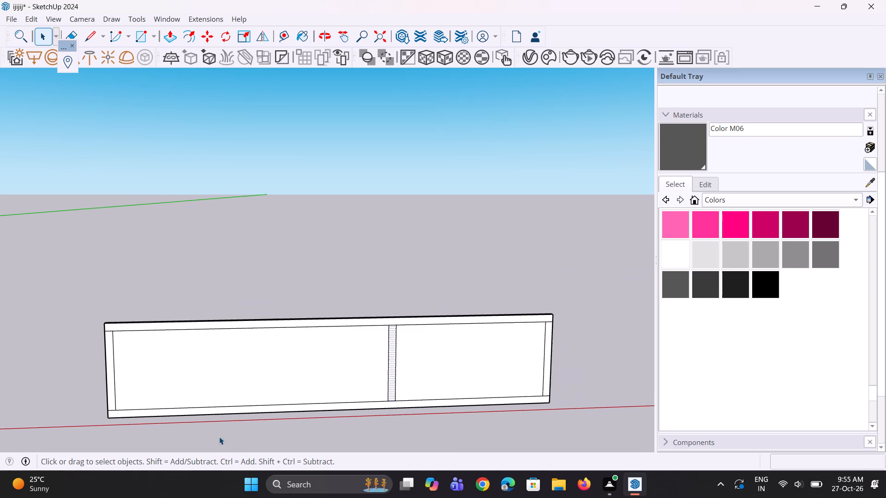
{"action": "scroll", "coordinate": [219, 437], "scroll_direction": "down", "scroll_amount": 5}
{"action": "middle_click_drag", "start_coordinate": [311, 467], "coordinate": [310, 430]}
{"action": "scroll", "coordinate": [356, 403], "scroll_direction": "up", "scroll_amount": 5}
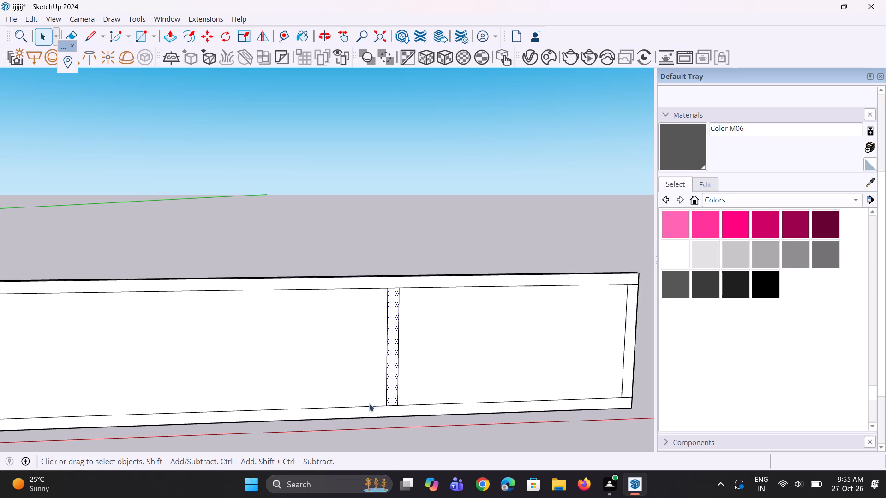
{"action": "key", "text": "m"}
{"action": "scroll", "coordinate": [399, 406], "scroll_direction": "up", "scroll_amount": 4}
{"action": "left_click", "coordinate": [394, 403]}
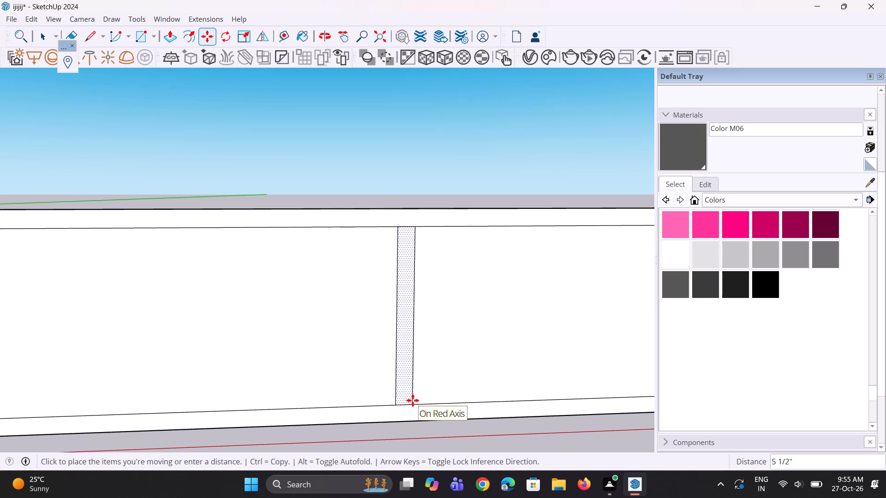
{"action": "left_click", "coordinate": [417, 402]}
{"action": "key", "text": "space"}
{"action": "key", "text": "space"}
{"action": "scroll", "coordinate": [442, 375], "scroll_direction": "down", "scroll_amount": 8}
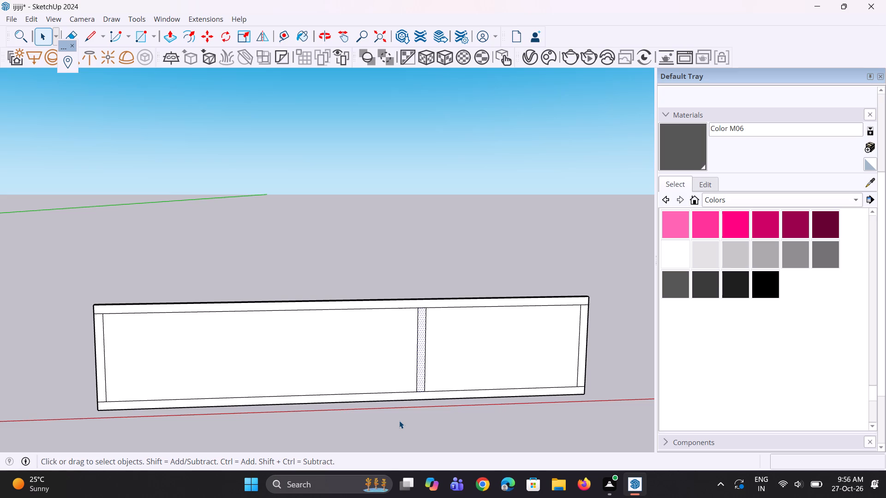
Erase the short edge separating the divider strip's top end from the frame's top rail.
{"action": "scroll", "coordinate": [293, 438], "scroll_direction": "down", "scroll_amount": 8}
{"action": "middle_click_drag", "start_coordinate": [331, 424], "coordinate": [327, 421]}
{"action": "scroll", "coordinate": [196, 371], "scroll_direction": "down", "scroll_amount": 2}
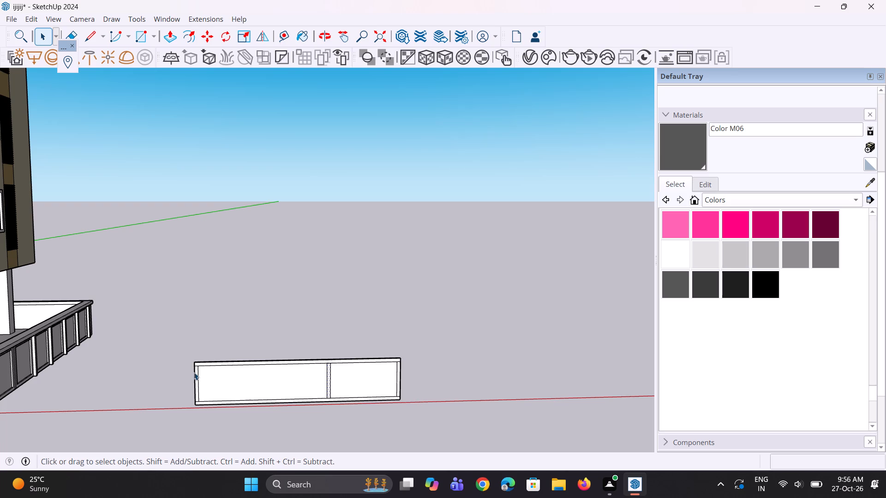
{"action": "scroll", "coordinate": [165, 378], "scroll_direction": "down", "scroll_amount": 2}
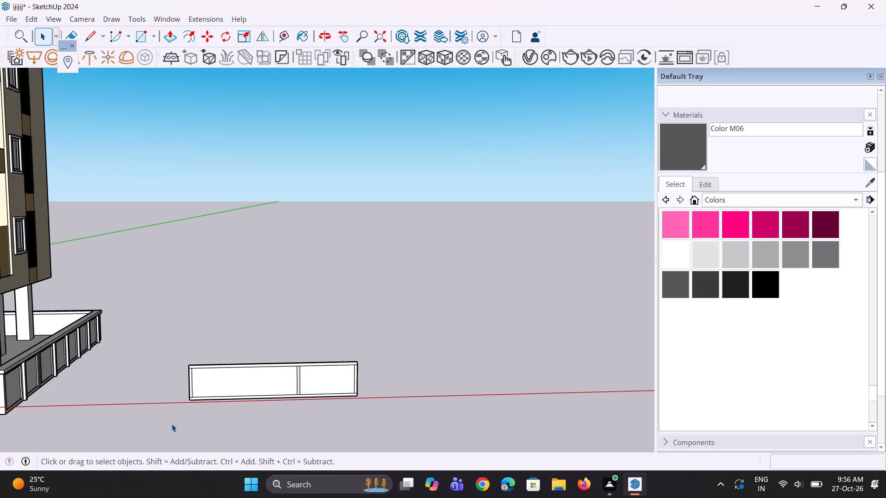
{"action": "scroll", "coordinate": [174, 426], "scroll_direction": "down", "scroll_amount": 4}
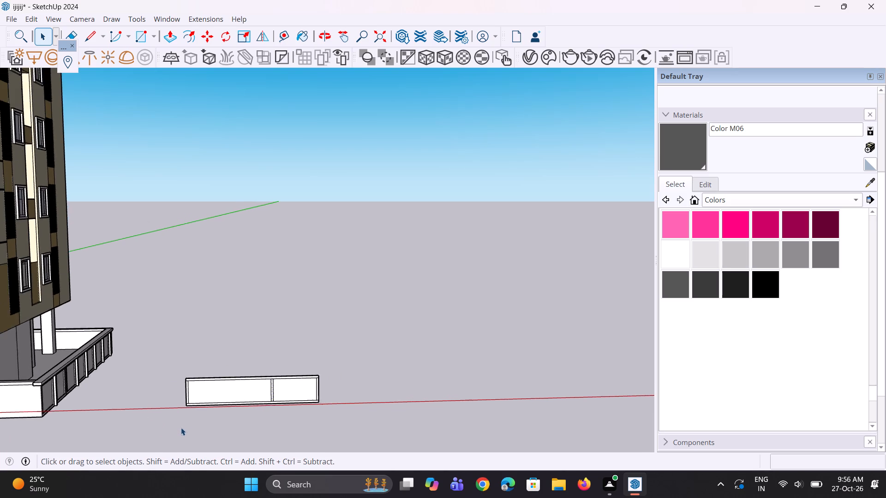
{"action": "middle_click_drag", "start_coordinate": [188, 426], "coordinate": [205, 387]}
{"action": "scroll", "coordinate": [251, 401], "scroll_direction": "up", "scroll_amount": 7}
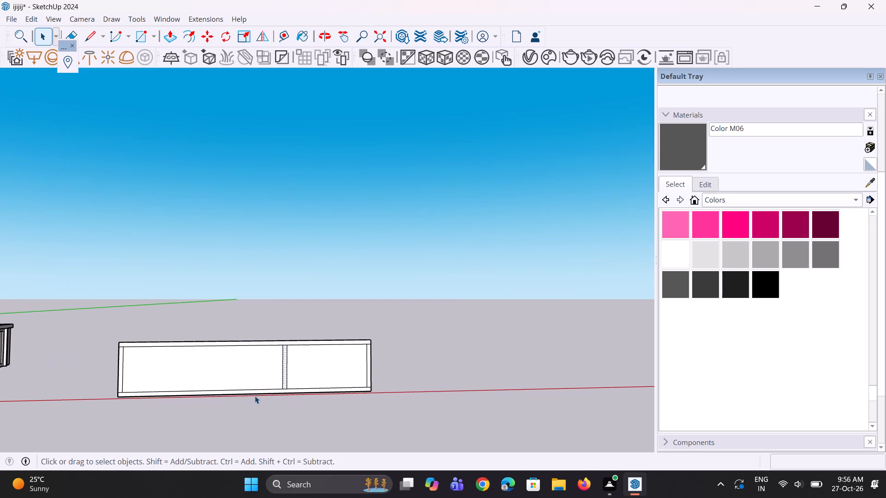
{"action": "scroll", "coordinate": [274, 358], "scroll_direction": "up", "scroll_amount": 12}
{"action": "left_click", "coordinate": [294, 312]}
{"action": "scroll", "coordinate": [255, 356], "scroll_direction": "up", "scroll_amount": 7}
{"action": "key", "text": "e"}
{"action": "left_click_drag", "start_coordinate": [289, 320], "coordinate": [291, 343]}
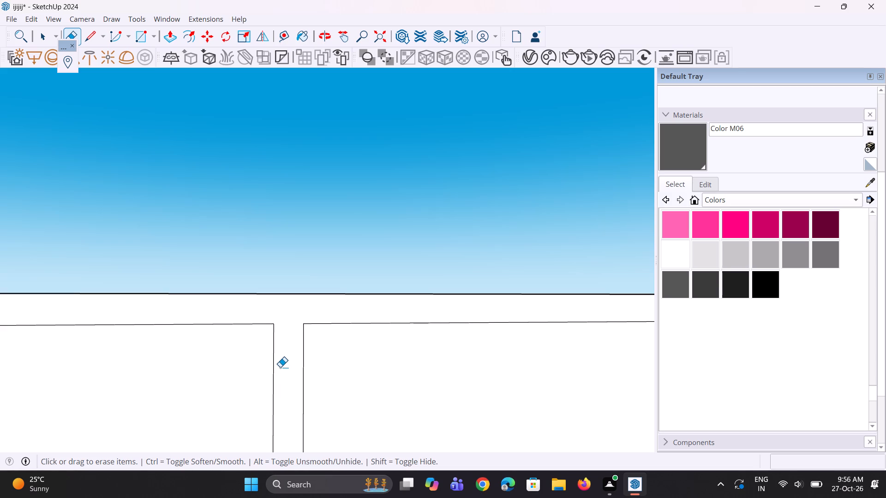
{"action": "scroll", "coordinate": [267, 311], "scroll_direction": "down", "scroll_amount": 2}
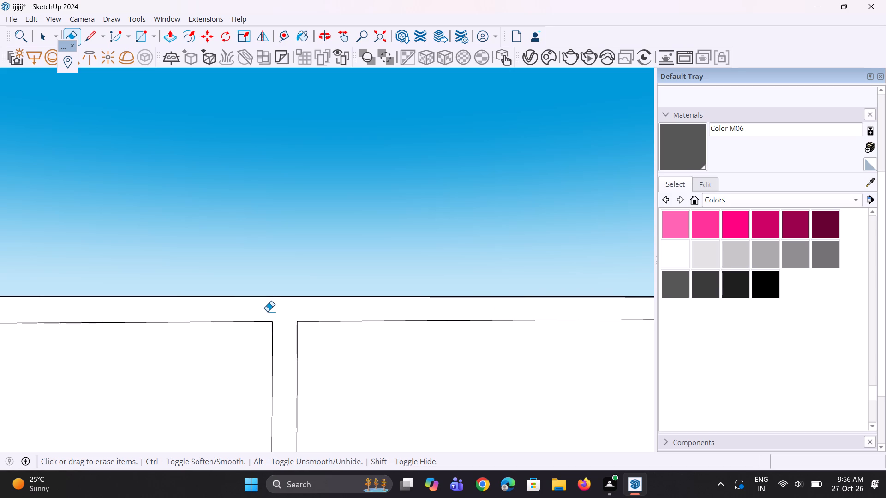
Erase the short edge separating the divider strip's bottom end from the frame's bottom rail.
{"action": "scroll", "coordinate": [267, 311], "scroll_direction": "down", "scroll_amount": 10}
{"action": "scroll", "coordinate": [268, 386], "scroll_direction": "up", "scroll_amount": 3}
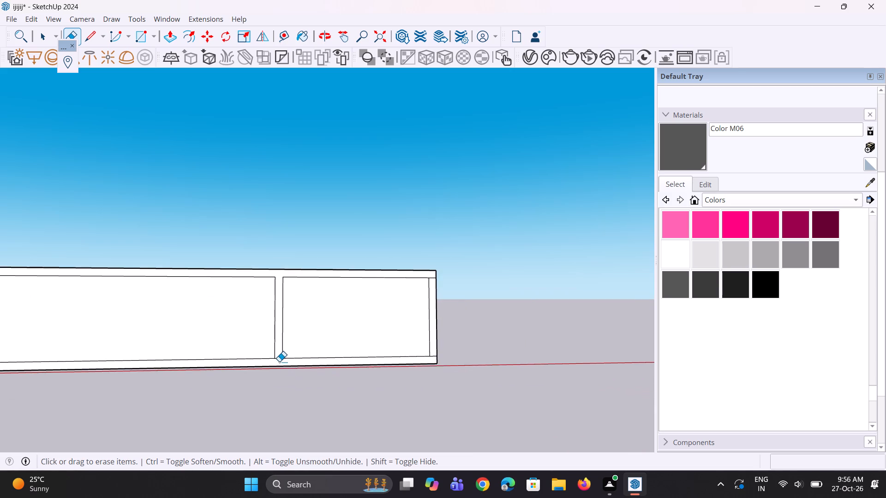
{"action": "scroll", "coordinate": [279, 362], "scroll_direction": "up", "scroll_amount": 8}
{"action": "left_click_drag", "start_coordinate": [279, 353], "coordinate": [279, 370]}
{"action": "scroll", "coordinate": [222, 373], "scroll_direction": "down", "scroll_amount": 3}
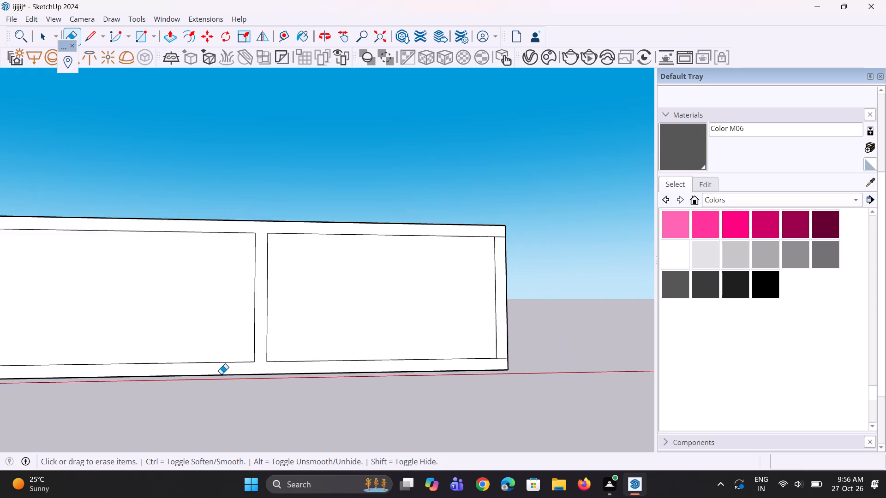
Erase the short edges at the top and bottom corners of the frame's far end, beside the smaller gate section.
{"action": "scroll", "coordinate": [221, 374], "scroll_direction": "down", "scroll_amount": 4}
{"action": "scroll", "coordinate": [377, 288], "scroll_direction": "up", "scroll_amount": 2}
{"action": "scroll", "coordinate": [456, 267], "scroll_direction": "up", "scroll_amount": 5}
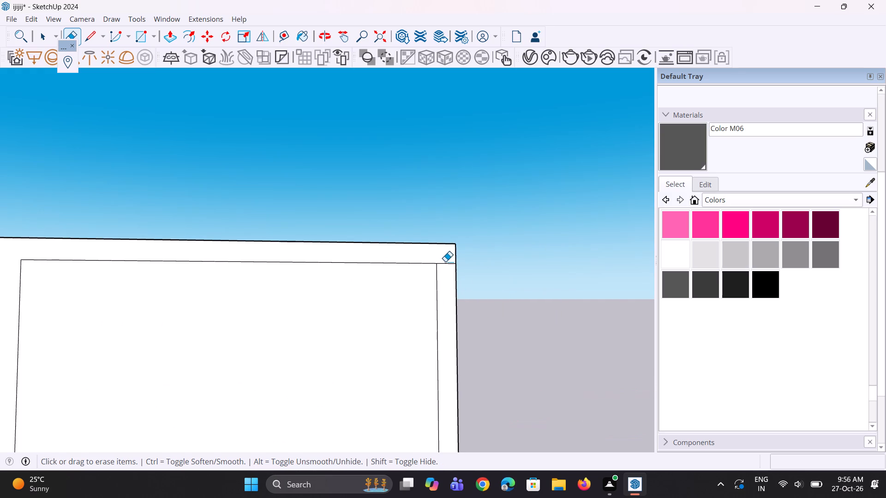
{"action": "left_click_drag", "start_coordinate": [445, 261], "coordinate": [448, 279]}
{"action": "scroll", "coordinate": [447, 276], "scroll_direction": "down", "scroll_amount": 3}
{"action": "scroll", "coordinate": [436, 415], "scroll_direction": "up", "scroll_amount": 3}
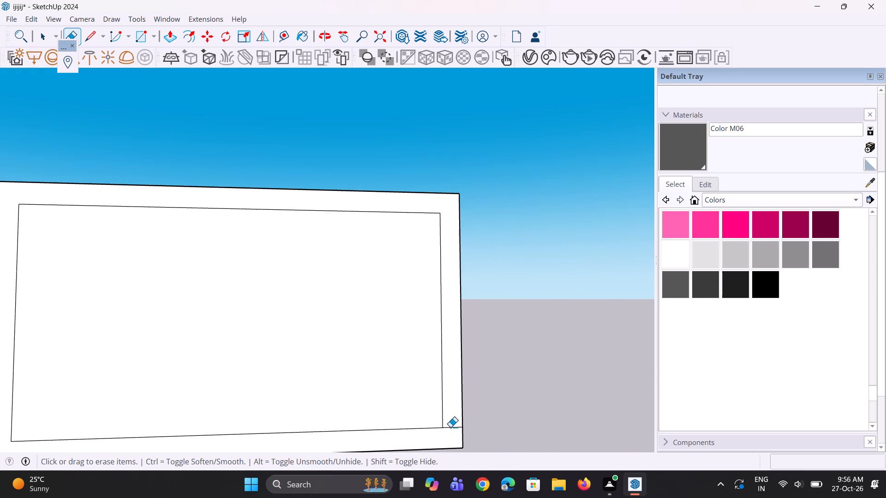
{"action": "left_click", "coordinate": [451, 427]}
Erase the short edges at the top and bottom corners of the frame's near end, beside the larger gate section.
{"action": "scroll", "coordinate": [472, 367], "scroll_direction": "down", "scroll_amount": 10}
{"action": "scroll", "coordinate": [131, 368], "scroll_direction": "up", "scroll_amount": 3}
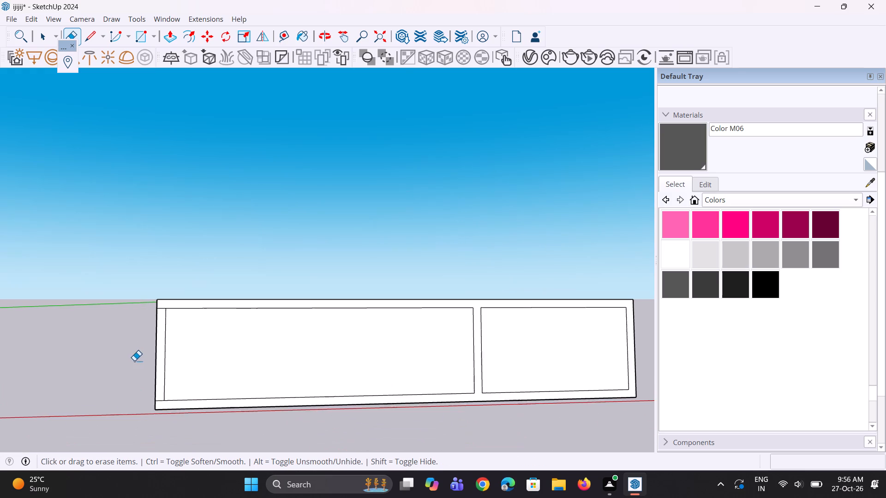
{"action": "scroll", "coordinate": [162, 327], "scroll_direction": "up", "scroll_amount": 11}
{"action": "left_click_drag", "start_coordinate": [159, 297], "coordinate": [161, 312]}
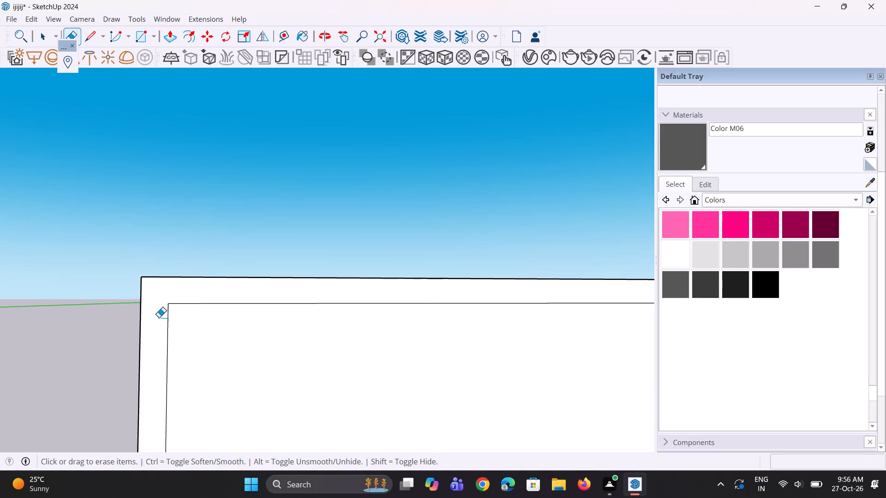
{"action": "scroll", "coordinate": [176, 322], "scroll_direction": "down", "scroll_amount": 10}
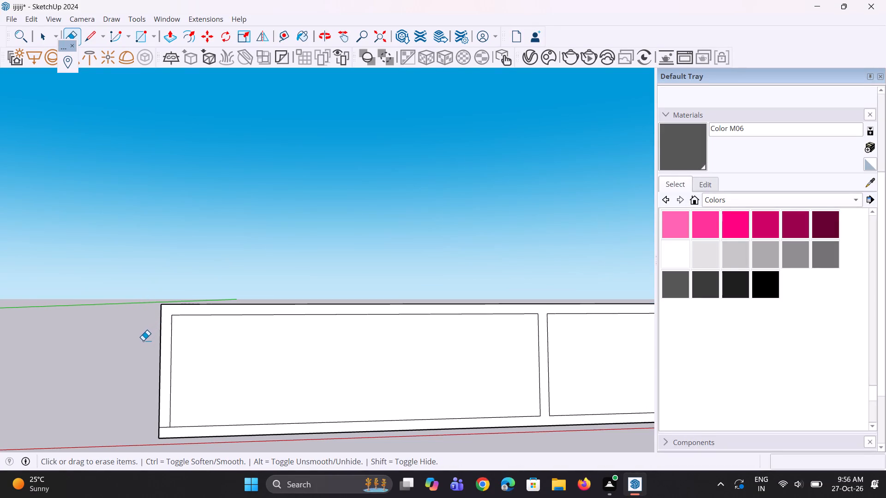
{"action": "scroll", "coordinate": [143, 340], "scroll_direction": "down", "scroll_amount": 3}
{"action": "scroll", "coordinate": [135, 383], "scroll_direction": "up", "scroll_amount": 4}
{"action": "scroll", "coordinate": [172, 419], "scroll_direction": "up", "scroll_amount": 12}
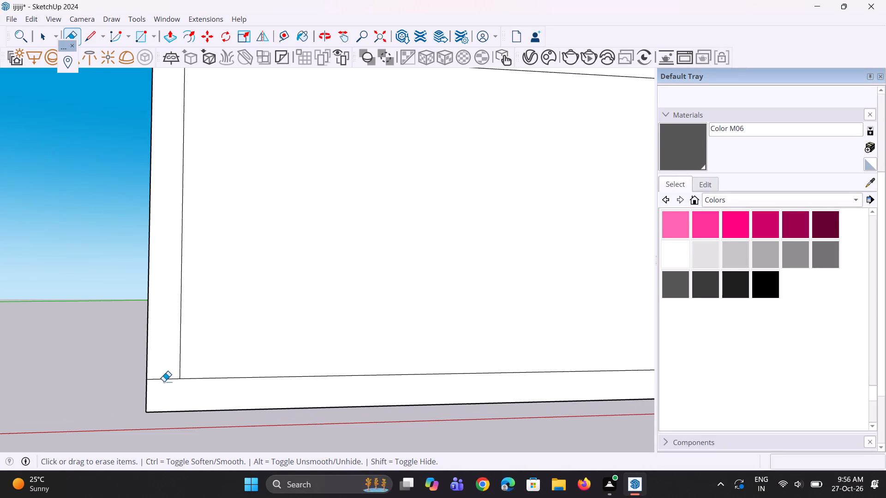
{"action": "left_click_drag", "start_coordinate": [163, 372], "coordinate": [166, 387]}
{"action": "scroll", "coordinate": [118, 423], "scroll_direction": "down", "scroll_amount": 14}
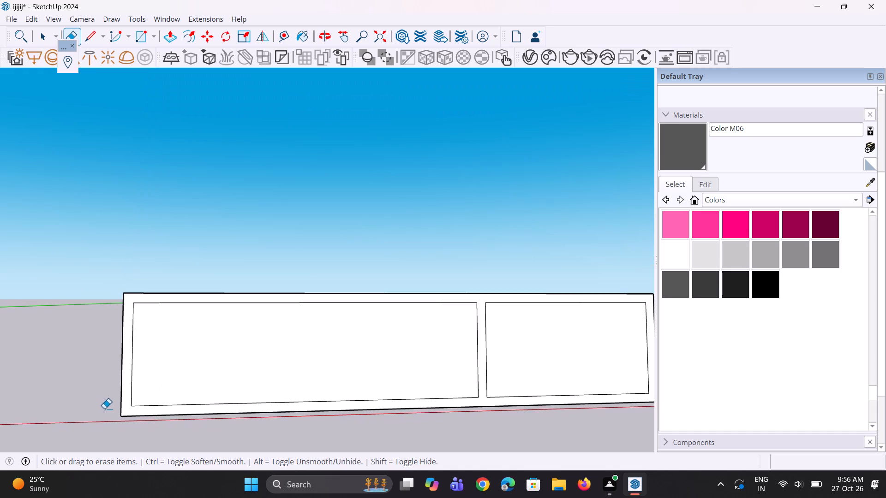
{"action": "scroll", "coordinate": [104, 409], "scroll_direction": "down", "scroll_amount": 3}
{"action": "middle_click_drag", "start_coordinate": [241, 383], "coordinate": [227, 385]}
{"action": "scroll", "coordinate": [335, 317], "scroll_direction": "up", "scroll_amount": 3}
{"action": "key", "text": "space"}
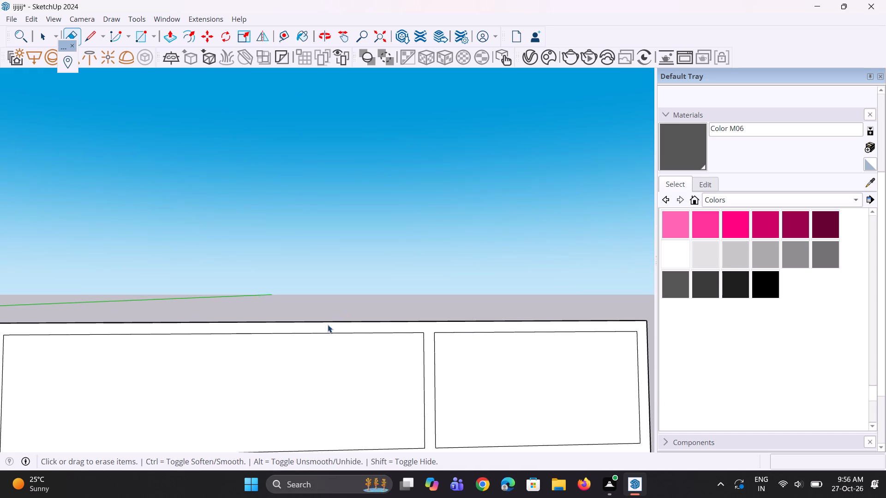
{"action": "key", "text": "space"}
Copy the larger gate section's inner vertical end edge a short distance along the bottom rail to outline a narrow vertical strip.
{"action": "scroll", "coordinate": [334, 307], "scroll_direction": "down", "scroll_amount": 8}
{"action": "middle_click_drag", "start_coordinate": [270, 347], "coordinate": [323, 375]}
{"action": "scroll", "coordinate": [301, 365], "scroll_direction": "up", "scroll_amount": 2}
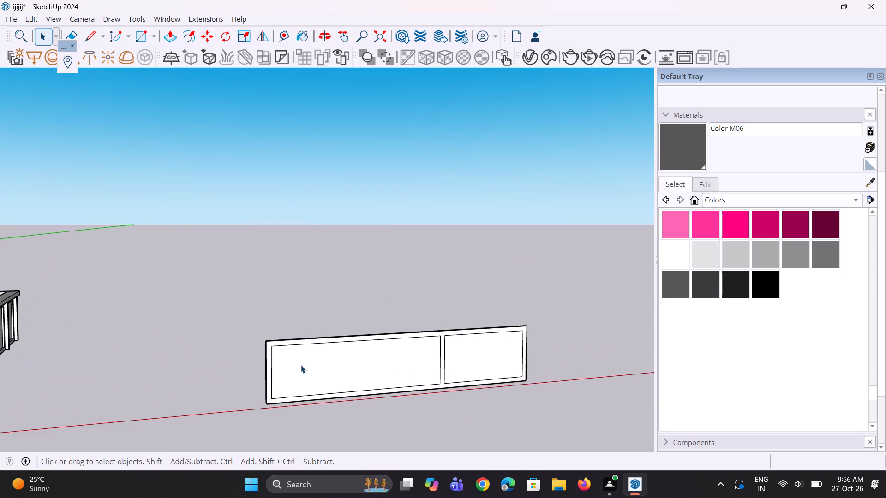
{"action": "scroll", "coordinate": [293, 354], "scroll_direction": "up", "scroll_amount": 6}
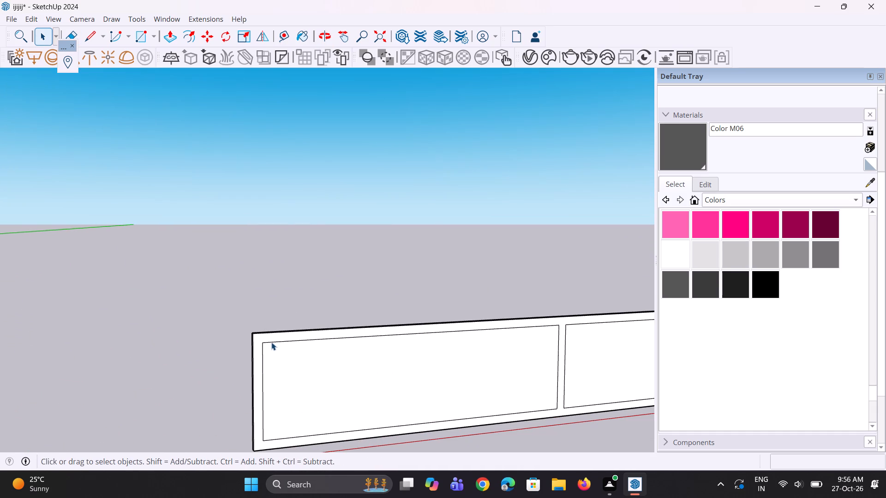
{"action": "left_click", "coordinate": [271, 342]}
{"action": "left_click", "coordinate": [263, 376]}
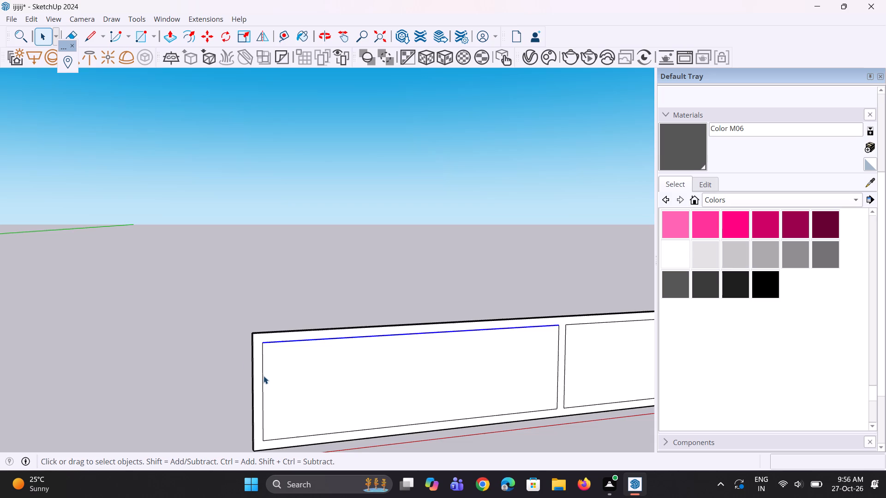
{"action": "scroll", "coordinate": [236, 355], "scroll_direction": "down", "scroll_amount": 3}
{"action": "scroll", "coordinate": [266, 428], "scroll_direction": "up", "scroll_amount": 6}
{"action": "key", "text": "m"}
{"action": "scroll", "coordinate": [257, 408], "scroll_direction": "up", "scroll_amount": 3}
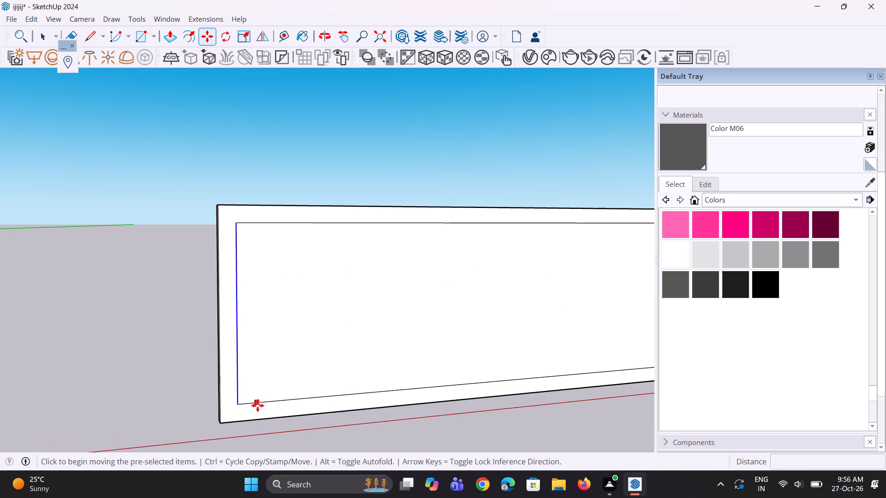
{"action": "scroll", "coordinate": [257, 405], "scroll_direction": "up", "scroll_amount": 6}
{"action": "left_click", "coordinate": [230, 402]}
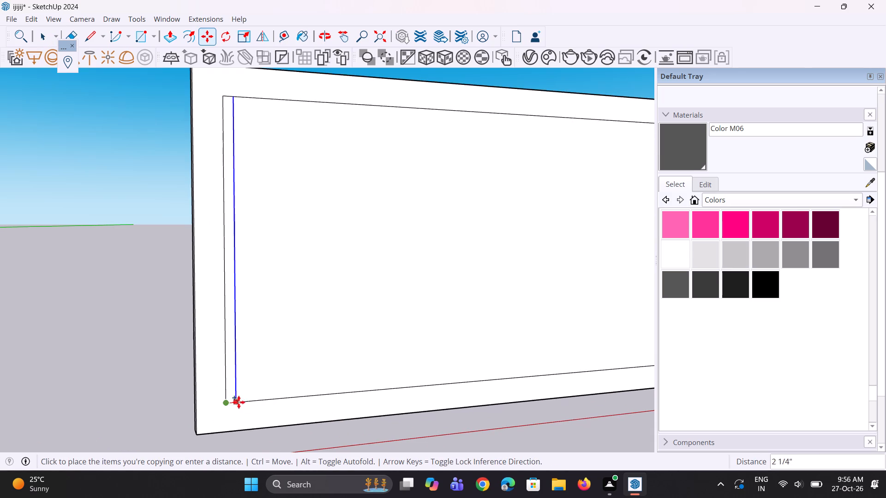
{"action": "left_click", "coordinate": [251, 402]}
{"action": "scroll", "coordinate": [146, 400], "scroll_direction": "down", "scroll_amount": 5}
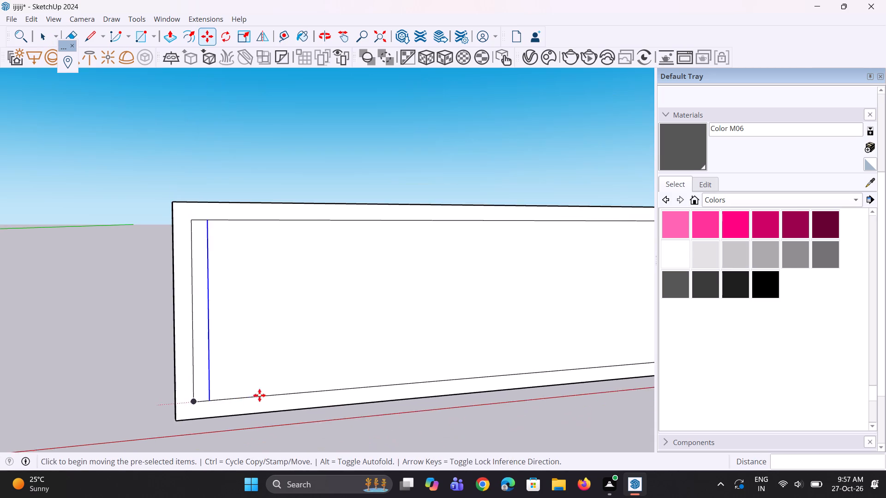
{"action": "middle_click_drag", "start_coordinate": [257, 395], "coordinate": [202, 394]}
{"action": "key", "text": "space"}
{"action": "key", "text": "space"}
{"action": "left_click", "coordinate": [213, 376]}
{"action": "scroll", "coordinate": [199, 402], "scroll_direction": "down", "scroll_amount": 8}
{"action": "middle_click_drag", "start_coordinate": [218, 397], "coordinate": [228, 396]}
{"action": "scroll", "coordinate": [214, 403], "scroll_direction": "up", "scroll_amount": 3}
{"action": "left_click", "coordinate": [264, 215]}
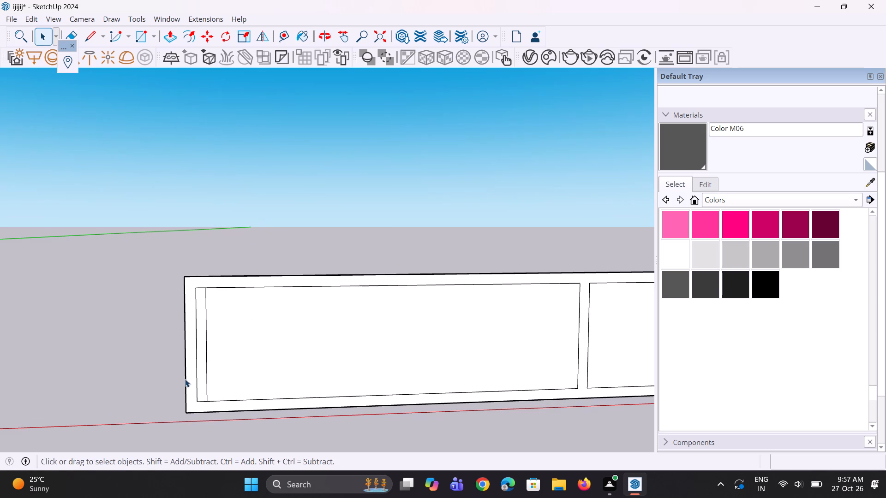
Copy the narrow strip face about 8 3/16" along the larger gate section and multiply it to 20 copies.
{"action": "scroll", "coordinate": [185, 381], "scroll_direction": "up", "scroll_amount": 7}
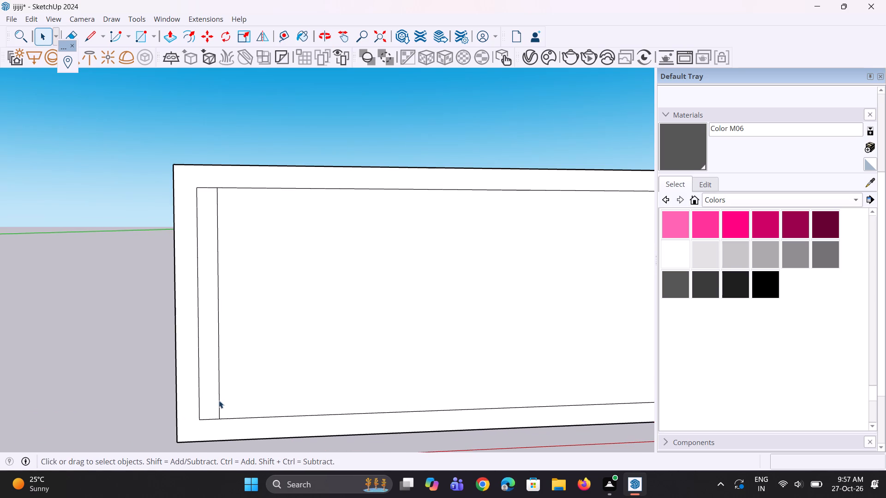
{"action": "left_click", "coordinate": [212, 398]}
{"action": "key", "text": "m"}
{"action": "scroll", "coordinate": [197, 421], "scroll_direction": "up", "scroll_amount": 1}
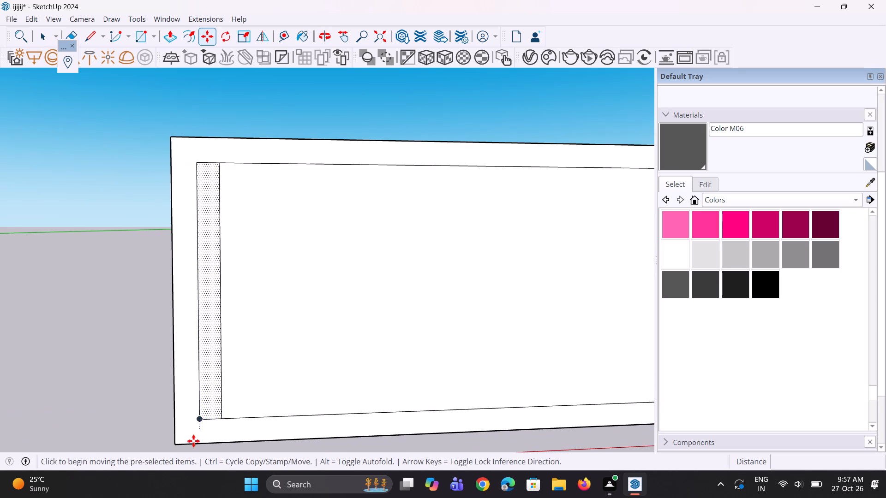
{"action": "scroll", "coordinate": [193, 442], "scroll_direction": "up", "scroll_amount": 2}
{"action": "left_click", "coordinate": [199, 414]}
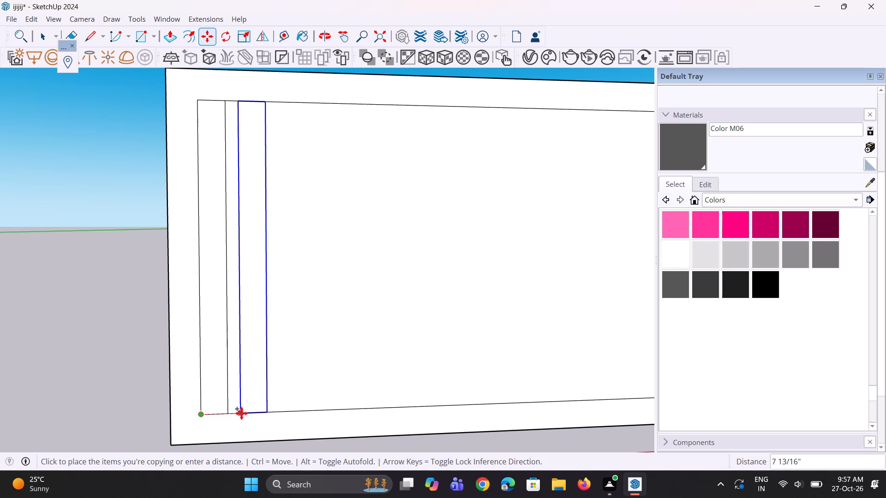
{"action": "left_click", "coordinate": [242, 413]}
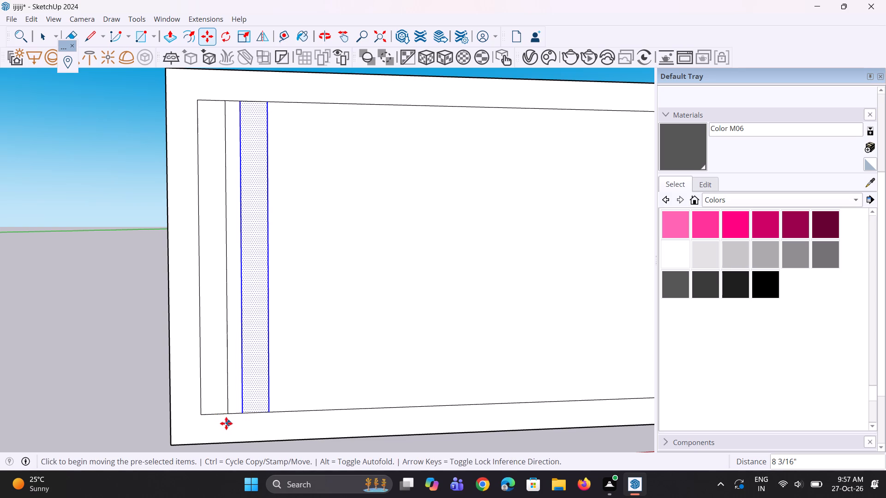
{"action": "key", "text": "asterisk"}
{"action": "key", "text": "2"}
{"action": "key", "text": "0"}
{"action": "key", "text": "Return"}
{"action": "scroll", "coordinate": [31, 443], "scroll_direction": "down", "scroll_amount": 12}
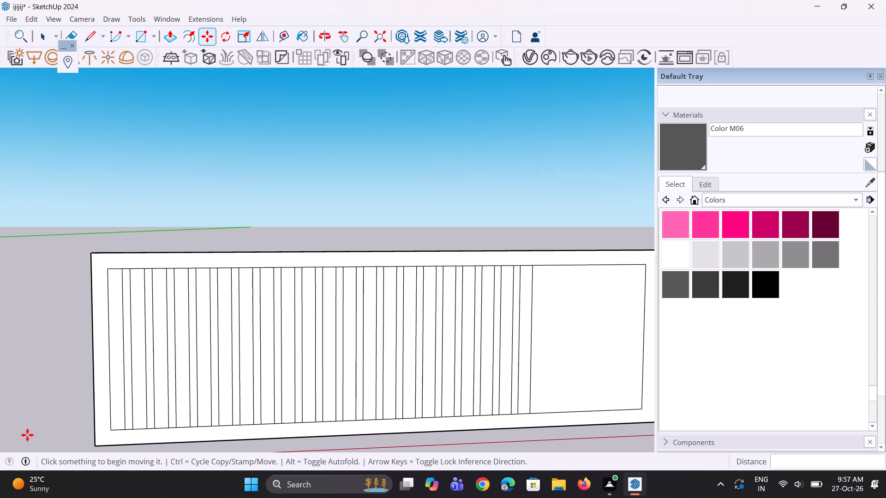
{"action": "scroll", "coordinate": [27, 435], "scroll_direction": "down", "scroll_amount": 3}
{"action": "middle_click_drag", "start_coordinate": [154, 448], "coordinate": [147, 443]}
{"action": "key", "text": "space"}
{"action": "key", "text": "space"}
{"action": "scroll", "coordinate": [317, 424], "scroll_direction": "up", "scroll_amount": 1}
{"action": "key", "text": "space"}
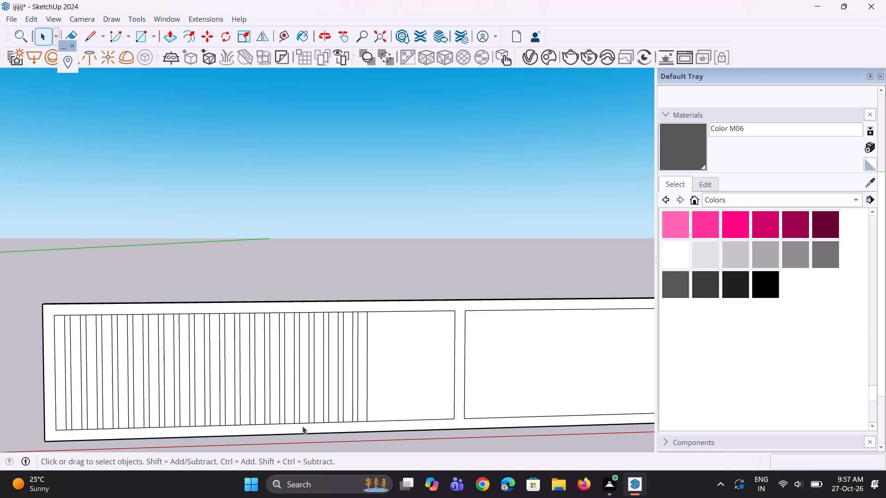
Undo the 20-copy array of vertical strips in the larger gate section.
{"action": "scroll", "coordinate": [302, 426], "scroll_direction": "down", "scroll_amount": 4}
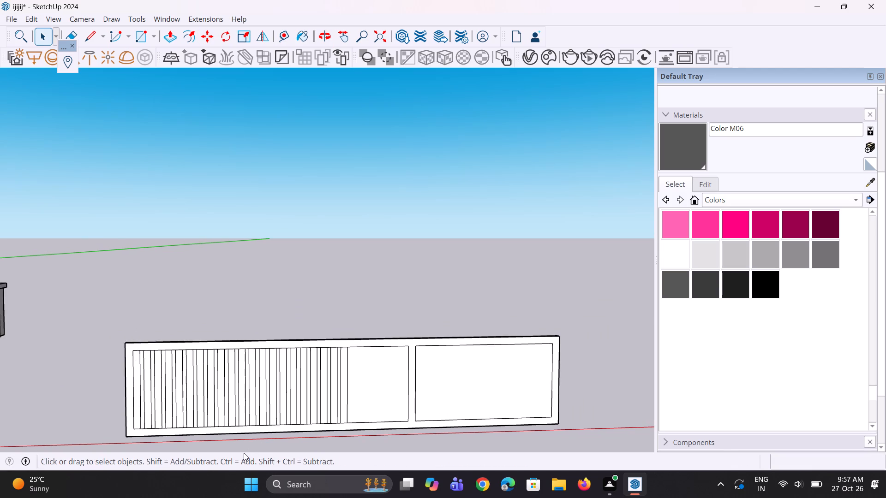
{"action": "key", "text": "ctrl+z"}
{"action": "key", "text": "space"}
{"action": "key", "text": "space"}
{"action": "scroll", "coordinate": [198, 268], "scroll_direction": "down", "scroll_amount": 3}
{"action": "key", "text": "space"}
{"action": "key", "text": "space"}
Narrow the vertical strip in the larger gate section by moving its inner edge slightly toward the frame's near end.
{"action": "scroll", "coordinate": [180, 366], "scroll_direction": "up", "scroll_amount": 3}
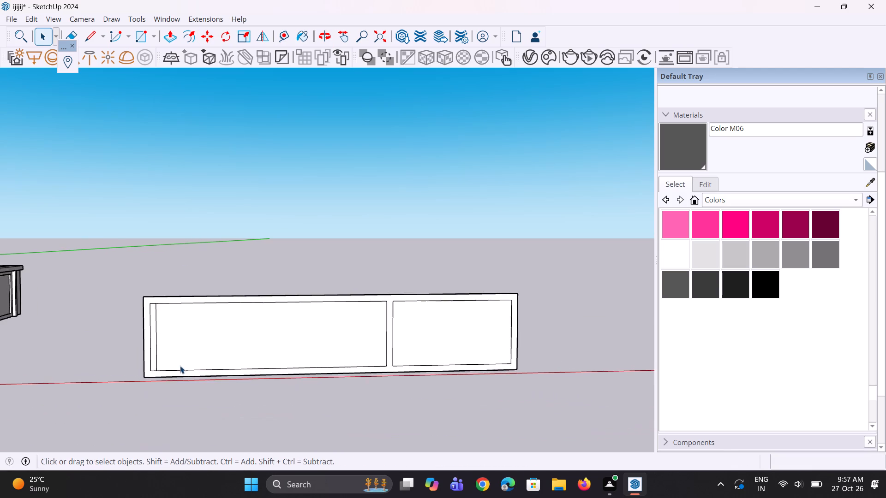
{"action": "scroll", "coordinate": [157, 365], "scroll_direction": "up", "scroll_amount": 8}
{"action": "left_click", "coordinate": [156, 365]}
{"action": "scroll", "coordinate": [158, 372], "scroll_direction": "up", "scroll_amount": 2}
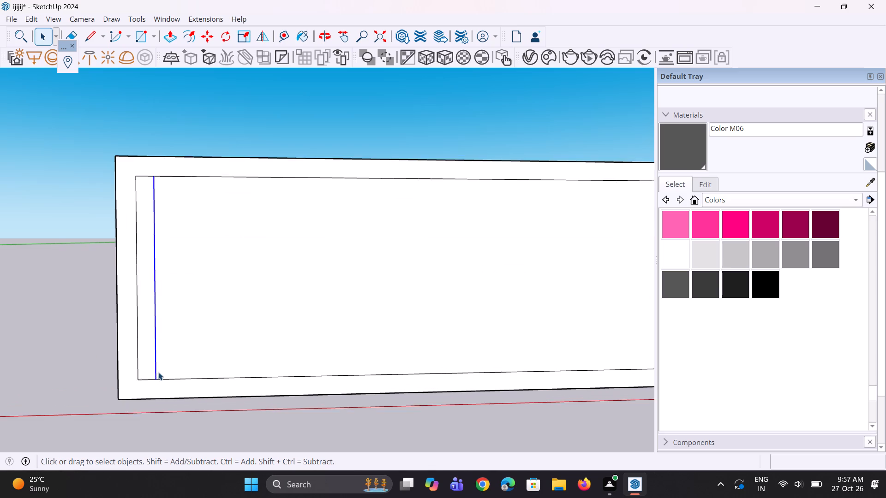
{"action": "scroll", "coordinate": [158, 372], "scroll_direction": "up", "scroll_amount": 3}
{"action": "key", "text": "m"}
{"action": "scroll", "coordinate": [151, 385], "scroll_direction": "up", "scroll_amount": 3}
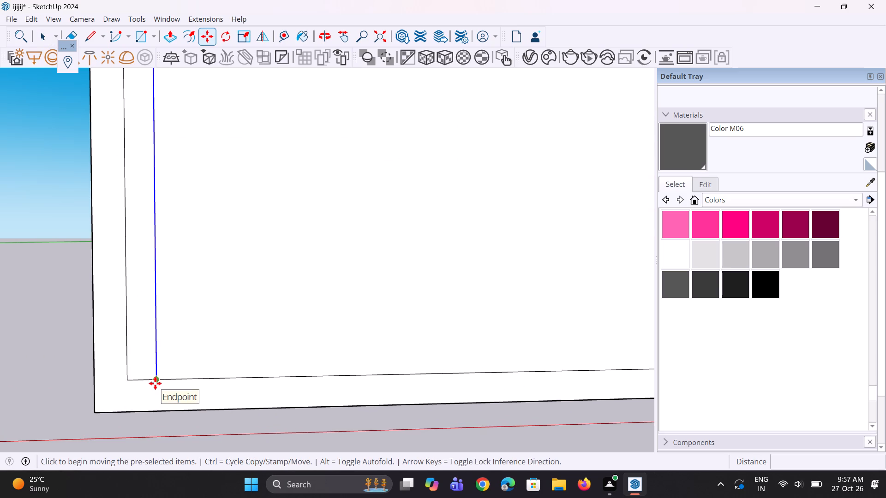
{"action": "left_click", "coordinate": [155, 383]}
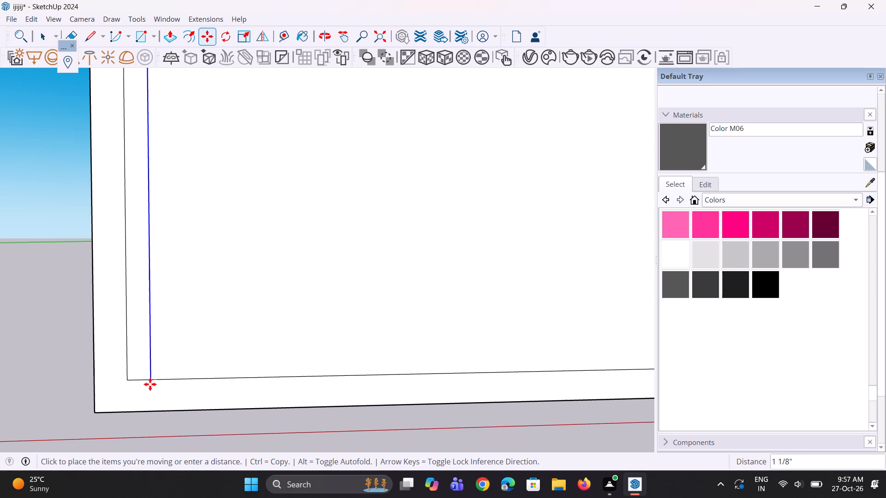
{"action": "left_click", "coordinate": [148, 384]}
{"action": "scroll", "coordinate": [152, 395], "scroll_direction": "down", "scroll_amount": 9}
{"action": "key", "text": "space"}
{"action": "key", "text": "space"}
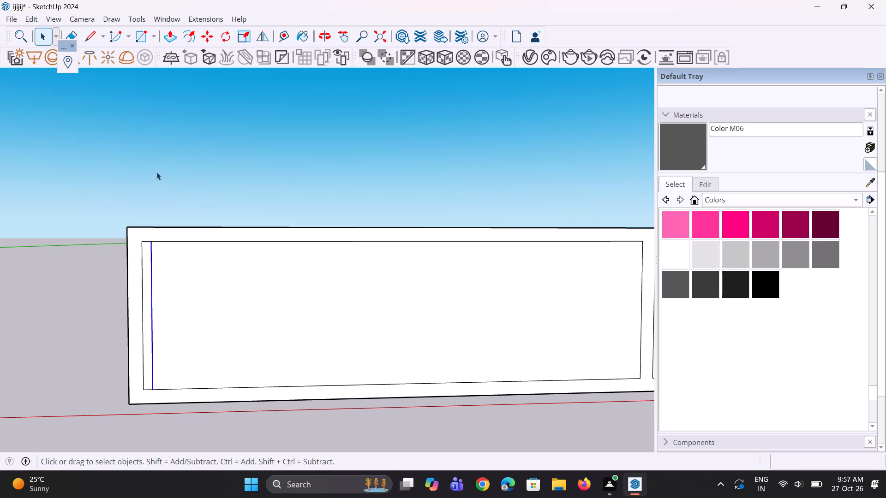
{"action": "left_click", "coordinate": [158, 166]}
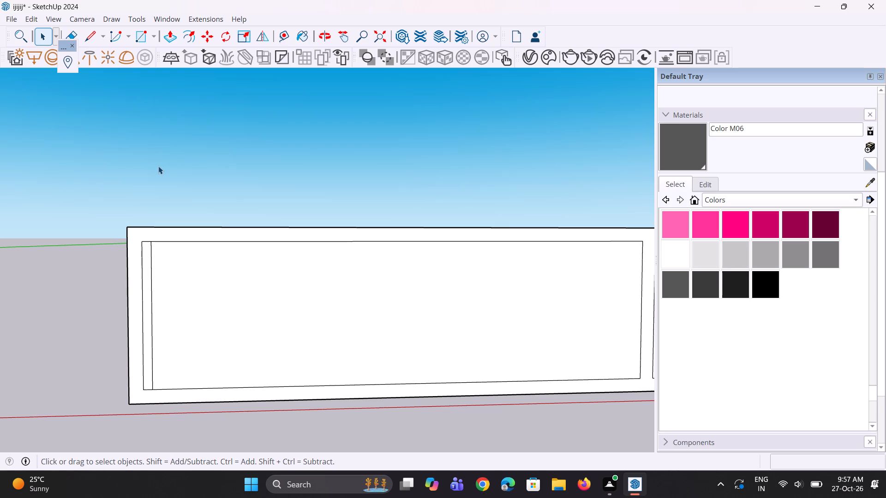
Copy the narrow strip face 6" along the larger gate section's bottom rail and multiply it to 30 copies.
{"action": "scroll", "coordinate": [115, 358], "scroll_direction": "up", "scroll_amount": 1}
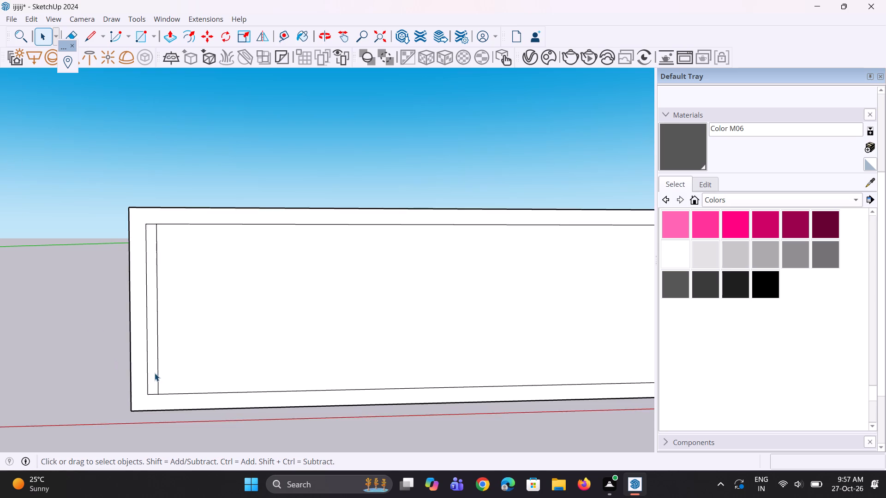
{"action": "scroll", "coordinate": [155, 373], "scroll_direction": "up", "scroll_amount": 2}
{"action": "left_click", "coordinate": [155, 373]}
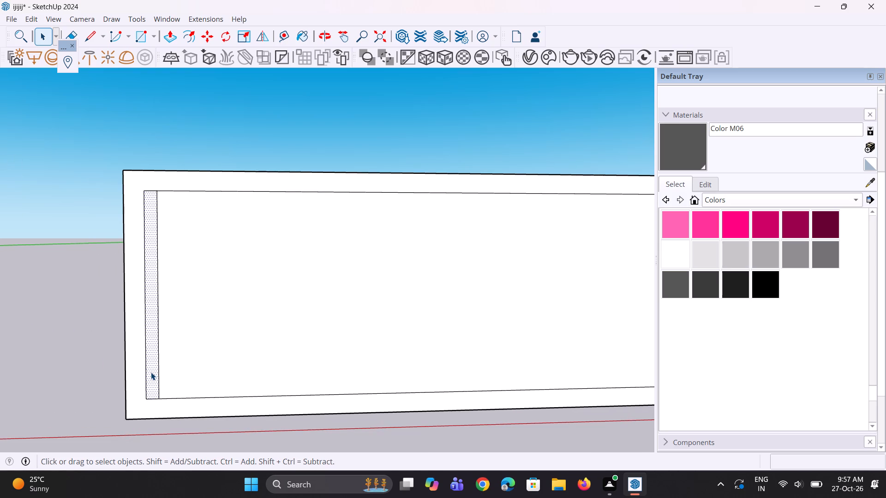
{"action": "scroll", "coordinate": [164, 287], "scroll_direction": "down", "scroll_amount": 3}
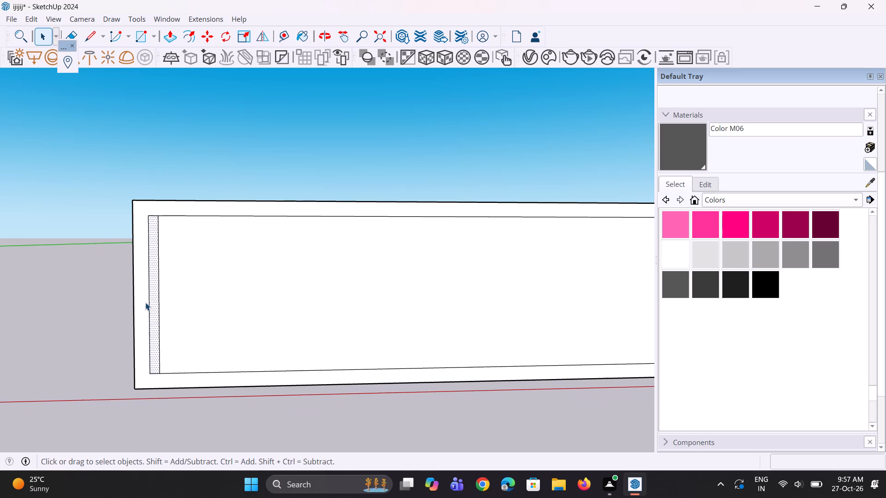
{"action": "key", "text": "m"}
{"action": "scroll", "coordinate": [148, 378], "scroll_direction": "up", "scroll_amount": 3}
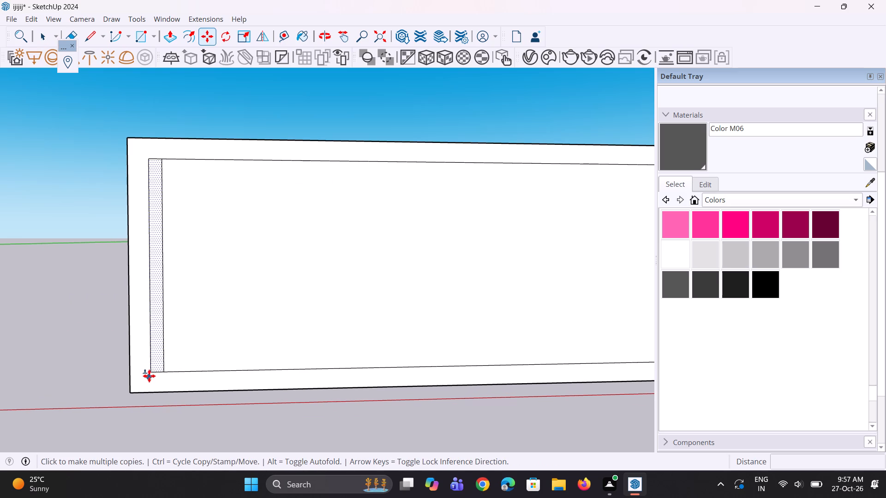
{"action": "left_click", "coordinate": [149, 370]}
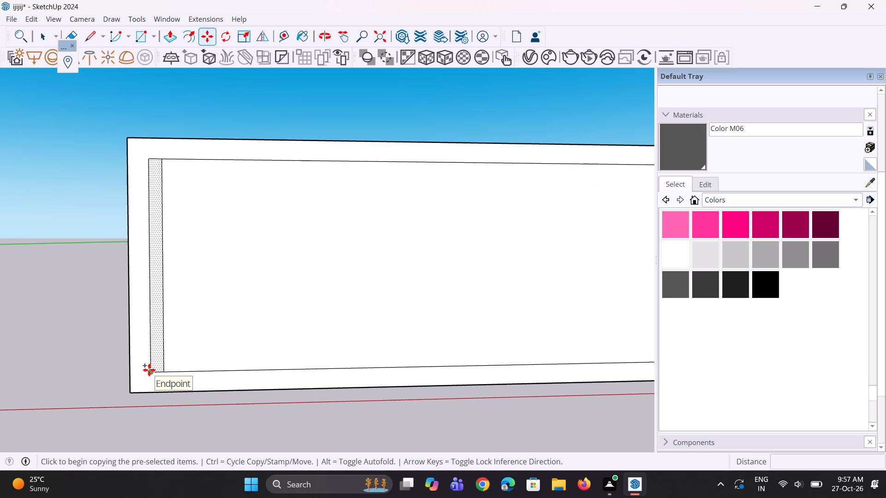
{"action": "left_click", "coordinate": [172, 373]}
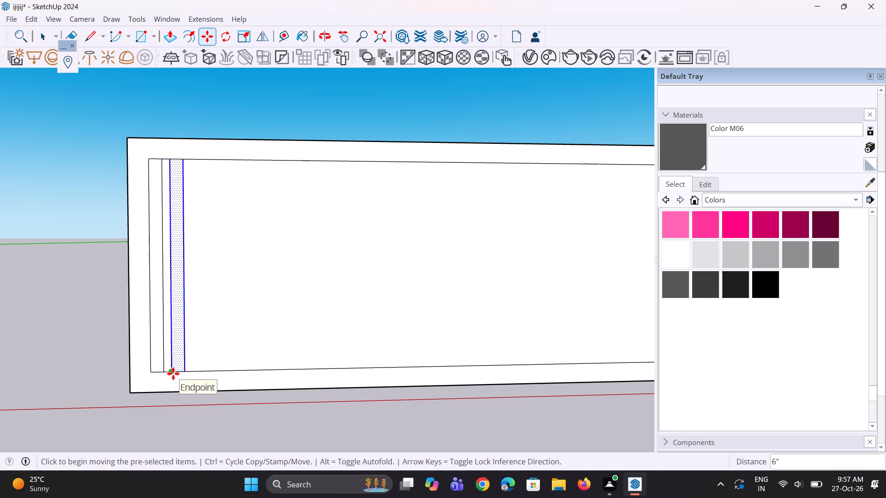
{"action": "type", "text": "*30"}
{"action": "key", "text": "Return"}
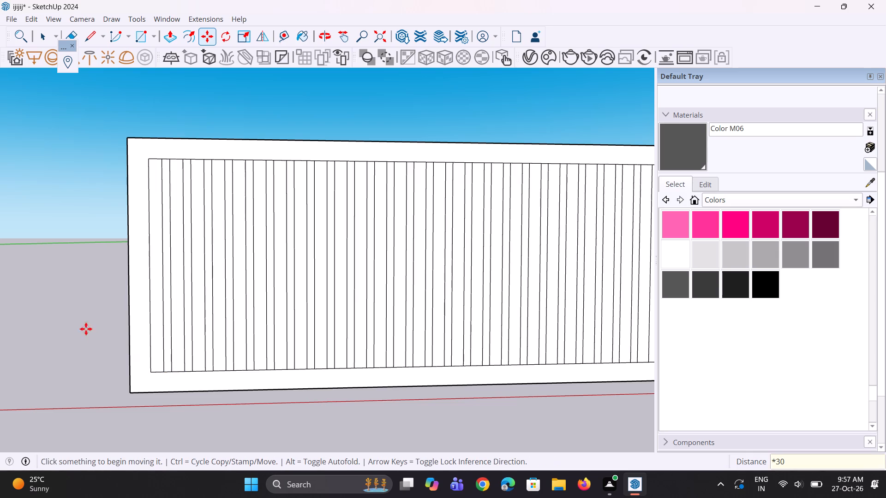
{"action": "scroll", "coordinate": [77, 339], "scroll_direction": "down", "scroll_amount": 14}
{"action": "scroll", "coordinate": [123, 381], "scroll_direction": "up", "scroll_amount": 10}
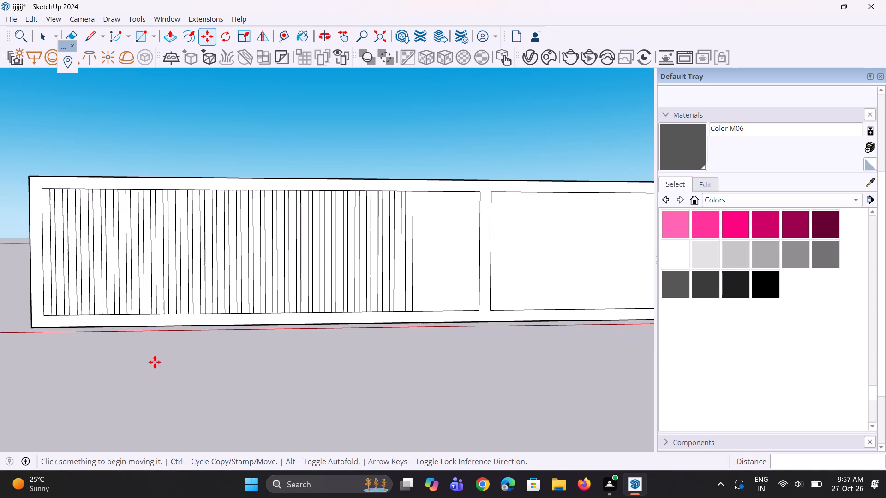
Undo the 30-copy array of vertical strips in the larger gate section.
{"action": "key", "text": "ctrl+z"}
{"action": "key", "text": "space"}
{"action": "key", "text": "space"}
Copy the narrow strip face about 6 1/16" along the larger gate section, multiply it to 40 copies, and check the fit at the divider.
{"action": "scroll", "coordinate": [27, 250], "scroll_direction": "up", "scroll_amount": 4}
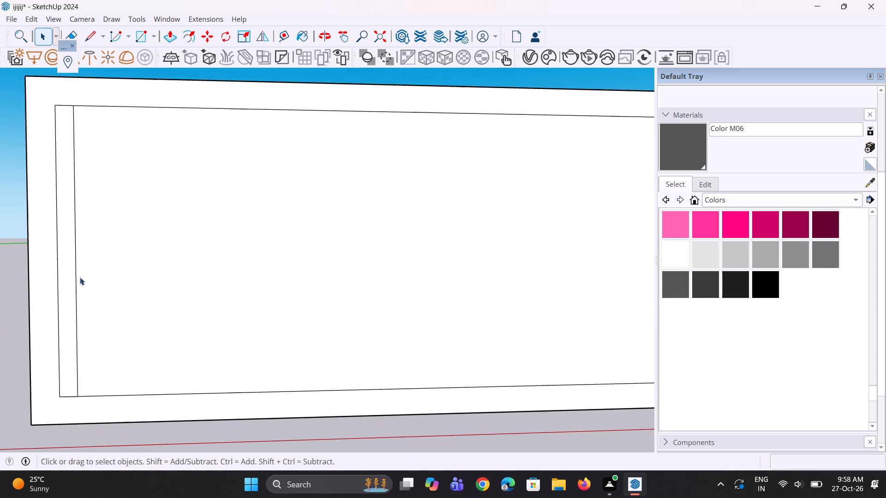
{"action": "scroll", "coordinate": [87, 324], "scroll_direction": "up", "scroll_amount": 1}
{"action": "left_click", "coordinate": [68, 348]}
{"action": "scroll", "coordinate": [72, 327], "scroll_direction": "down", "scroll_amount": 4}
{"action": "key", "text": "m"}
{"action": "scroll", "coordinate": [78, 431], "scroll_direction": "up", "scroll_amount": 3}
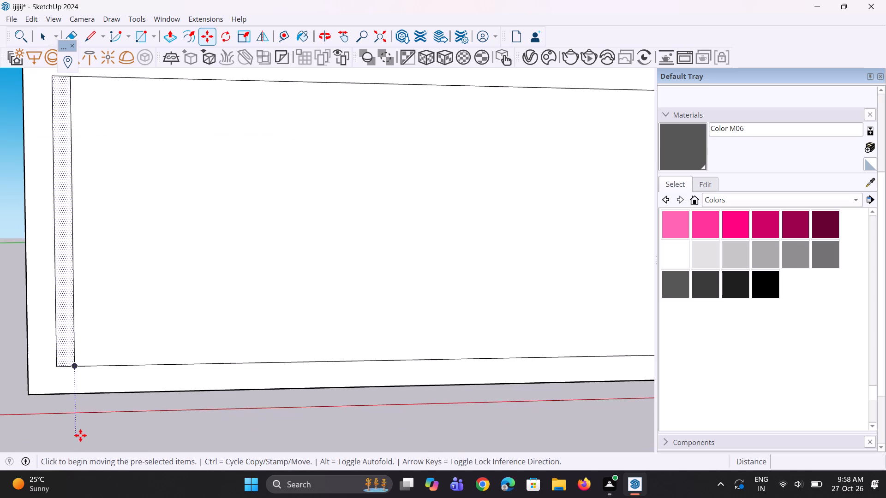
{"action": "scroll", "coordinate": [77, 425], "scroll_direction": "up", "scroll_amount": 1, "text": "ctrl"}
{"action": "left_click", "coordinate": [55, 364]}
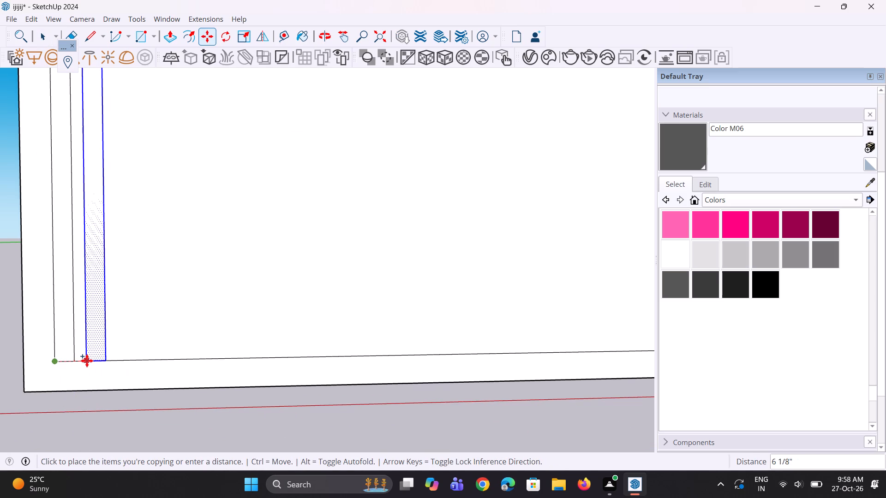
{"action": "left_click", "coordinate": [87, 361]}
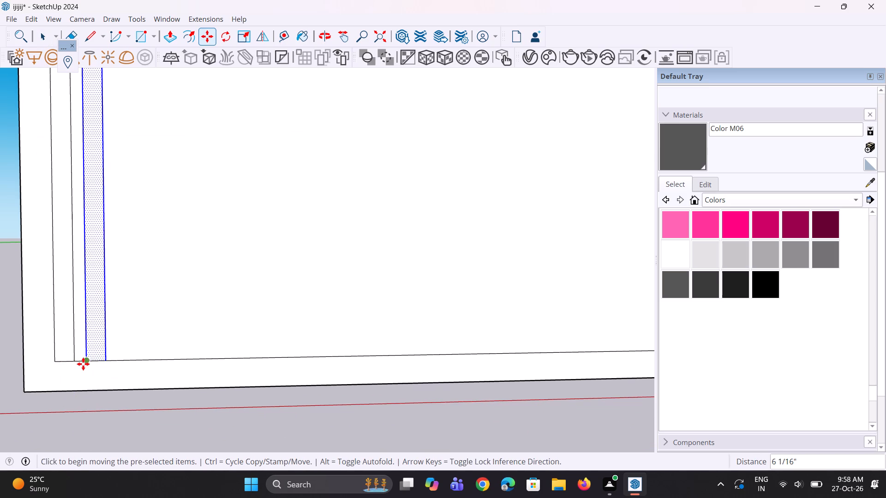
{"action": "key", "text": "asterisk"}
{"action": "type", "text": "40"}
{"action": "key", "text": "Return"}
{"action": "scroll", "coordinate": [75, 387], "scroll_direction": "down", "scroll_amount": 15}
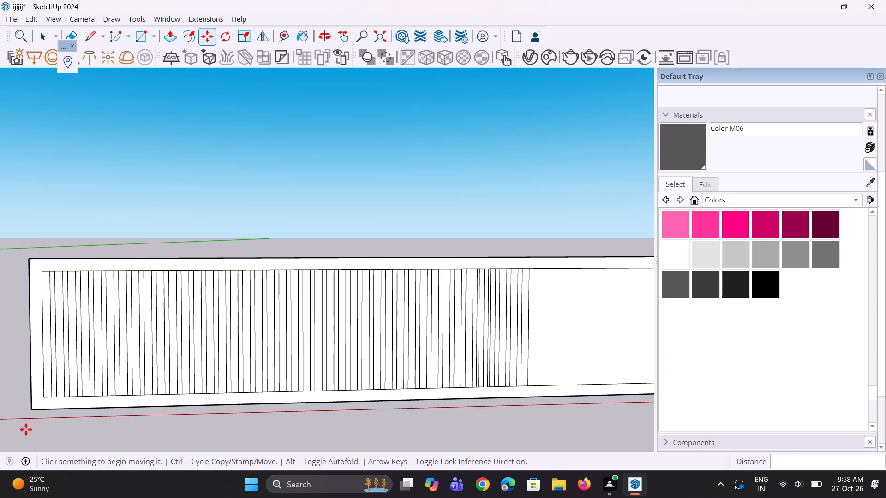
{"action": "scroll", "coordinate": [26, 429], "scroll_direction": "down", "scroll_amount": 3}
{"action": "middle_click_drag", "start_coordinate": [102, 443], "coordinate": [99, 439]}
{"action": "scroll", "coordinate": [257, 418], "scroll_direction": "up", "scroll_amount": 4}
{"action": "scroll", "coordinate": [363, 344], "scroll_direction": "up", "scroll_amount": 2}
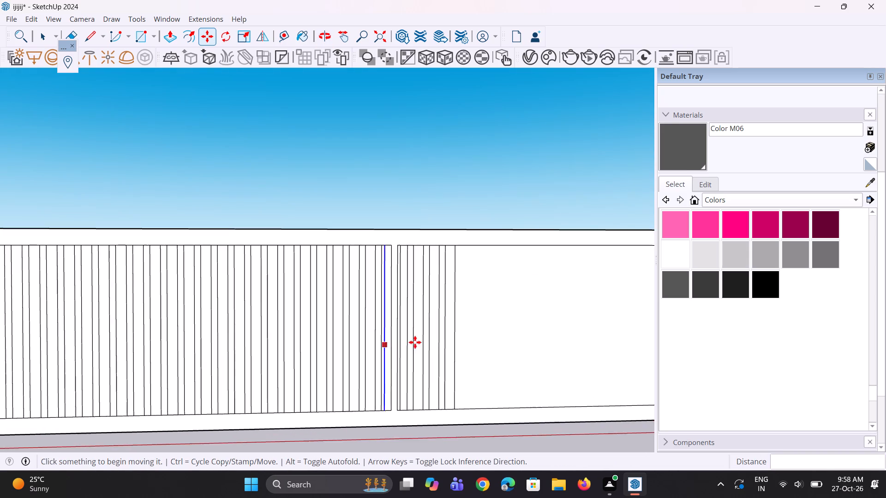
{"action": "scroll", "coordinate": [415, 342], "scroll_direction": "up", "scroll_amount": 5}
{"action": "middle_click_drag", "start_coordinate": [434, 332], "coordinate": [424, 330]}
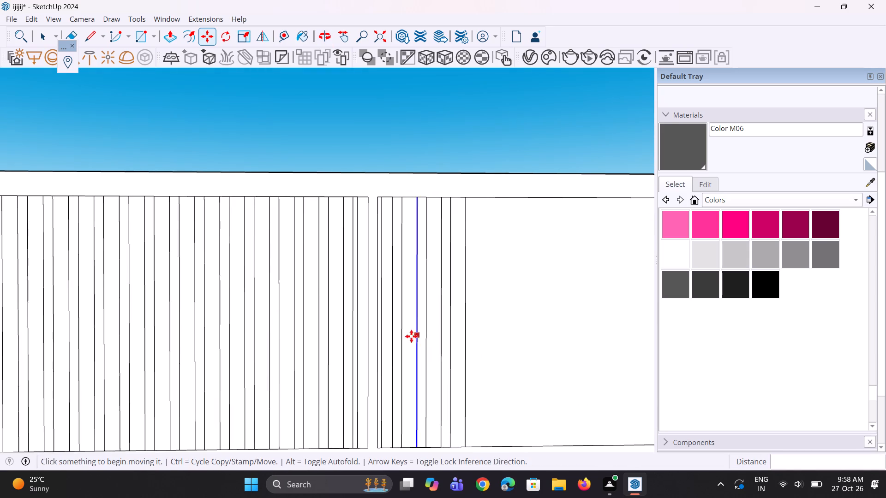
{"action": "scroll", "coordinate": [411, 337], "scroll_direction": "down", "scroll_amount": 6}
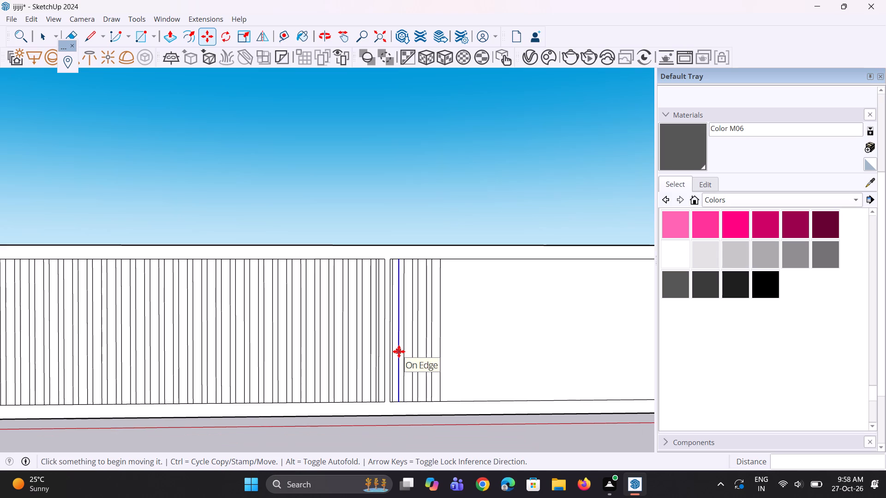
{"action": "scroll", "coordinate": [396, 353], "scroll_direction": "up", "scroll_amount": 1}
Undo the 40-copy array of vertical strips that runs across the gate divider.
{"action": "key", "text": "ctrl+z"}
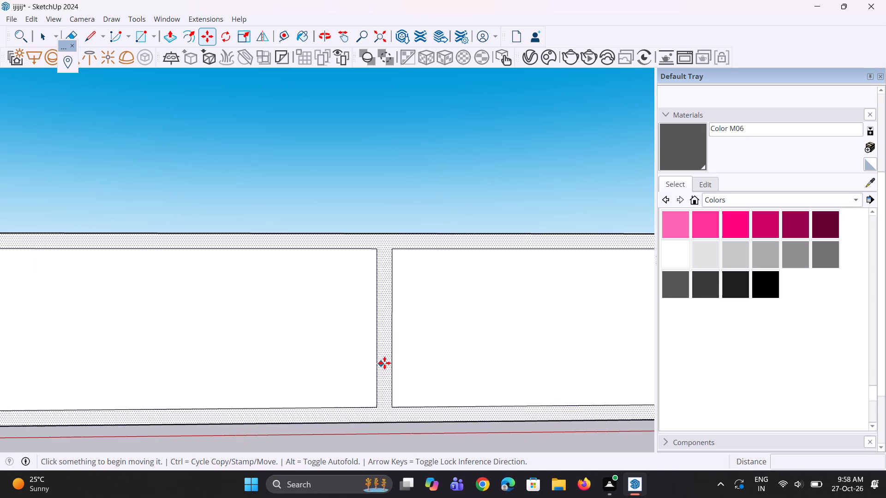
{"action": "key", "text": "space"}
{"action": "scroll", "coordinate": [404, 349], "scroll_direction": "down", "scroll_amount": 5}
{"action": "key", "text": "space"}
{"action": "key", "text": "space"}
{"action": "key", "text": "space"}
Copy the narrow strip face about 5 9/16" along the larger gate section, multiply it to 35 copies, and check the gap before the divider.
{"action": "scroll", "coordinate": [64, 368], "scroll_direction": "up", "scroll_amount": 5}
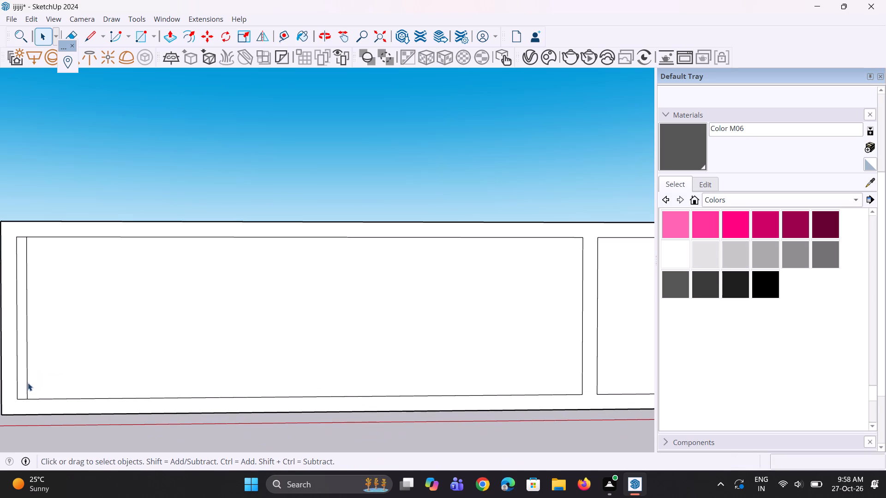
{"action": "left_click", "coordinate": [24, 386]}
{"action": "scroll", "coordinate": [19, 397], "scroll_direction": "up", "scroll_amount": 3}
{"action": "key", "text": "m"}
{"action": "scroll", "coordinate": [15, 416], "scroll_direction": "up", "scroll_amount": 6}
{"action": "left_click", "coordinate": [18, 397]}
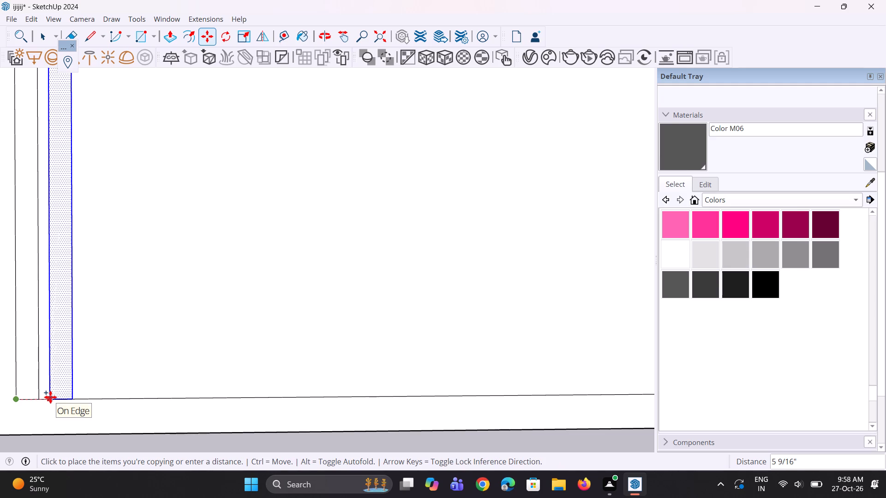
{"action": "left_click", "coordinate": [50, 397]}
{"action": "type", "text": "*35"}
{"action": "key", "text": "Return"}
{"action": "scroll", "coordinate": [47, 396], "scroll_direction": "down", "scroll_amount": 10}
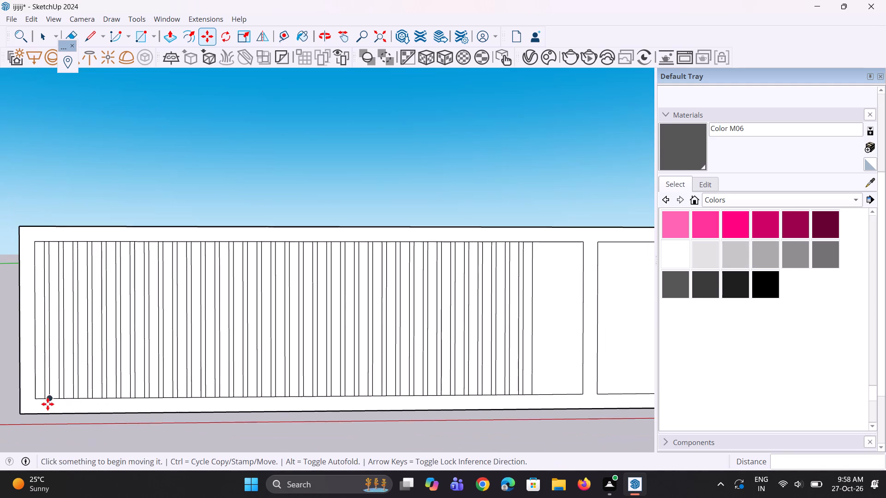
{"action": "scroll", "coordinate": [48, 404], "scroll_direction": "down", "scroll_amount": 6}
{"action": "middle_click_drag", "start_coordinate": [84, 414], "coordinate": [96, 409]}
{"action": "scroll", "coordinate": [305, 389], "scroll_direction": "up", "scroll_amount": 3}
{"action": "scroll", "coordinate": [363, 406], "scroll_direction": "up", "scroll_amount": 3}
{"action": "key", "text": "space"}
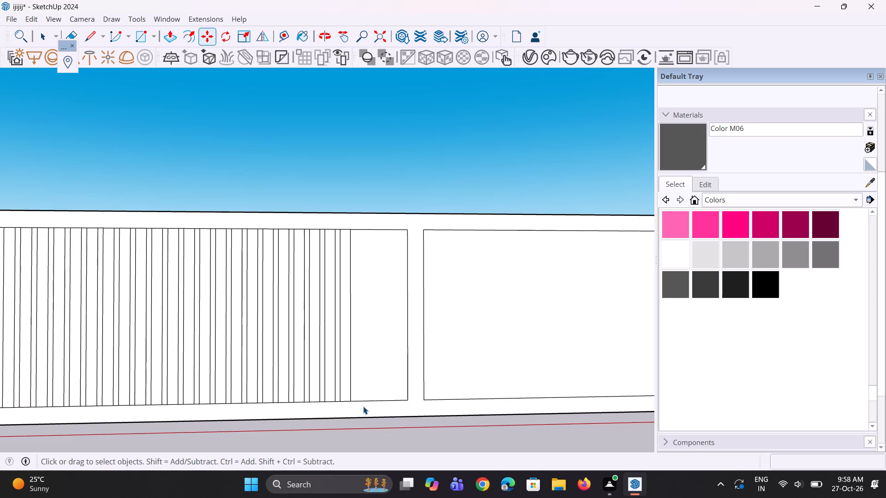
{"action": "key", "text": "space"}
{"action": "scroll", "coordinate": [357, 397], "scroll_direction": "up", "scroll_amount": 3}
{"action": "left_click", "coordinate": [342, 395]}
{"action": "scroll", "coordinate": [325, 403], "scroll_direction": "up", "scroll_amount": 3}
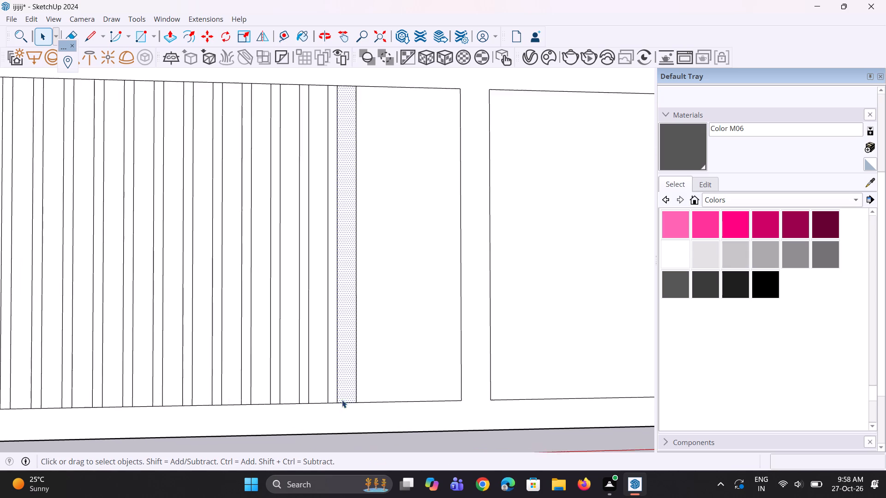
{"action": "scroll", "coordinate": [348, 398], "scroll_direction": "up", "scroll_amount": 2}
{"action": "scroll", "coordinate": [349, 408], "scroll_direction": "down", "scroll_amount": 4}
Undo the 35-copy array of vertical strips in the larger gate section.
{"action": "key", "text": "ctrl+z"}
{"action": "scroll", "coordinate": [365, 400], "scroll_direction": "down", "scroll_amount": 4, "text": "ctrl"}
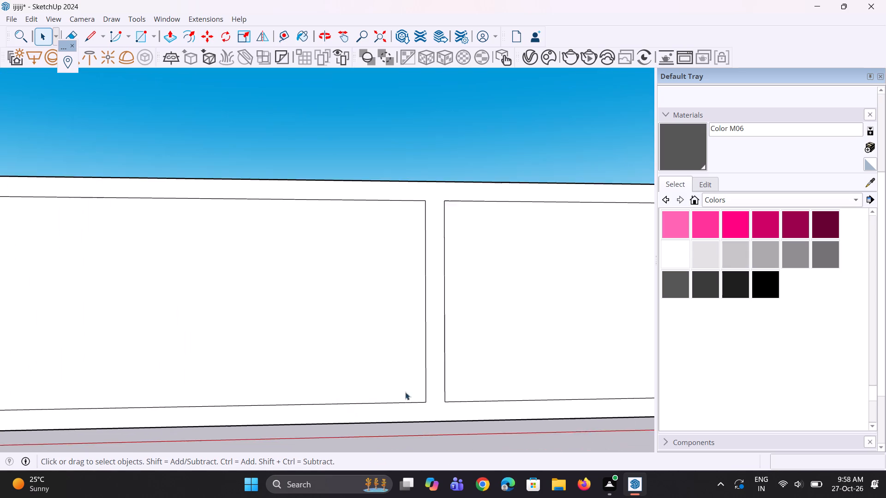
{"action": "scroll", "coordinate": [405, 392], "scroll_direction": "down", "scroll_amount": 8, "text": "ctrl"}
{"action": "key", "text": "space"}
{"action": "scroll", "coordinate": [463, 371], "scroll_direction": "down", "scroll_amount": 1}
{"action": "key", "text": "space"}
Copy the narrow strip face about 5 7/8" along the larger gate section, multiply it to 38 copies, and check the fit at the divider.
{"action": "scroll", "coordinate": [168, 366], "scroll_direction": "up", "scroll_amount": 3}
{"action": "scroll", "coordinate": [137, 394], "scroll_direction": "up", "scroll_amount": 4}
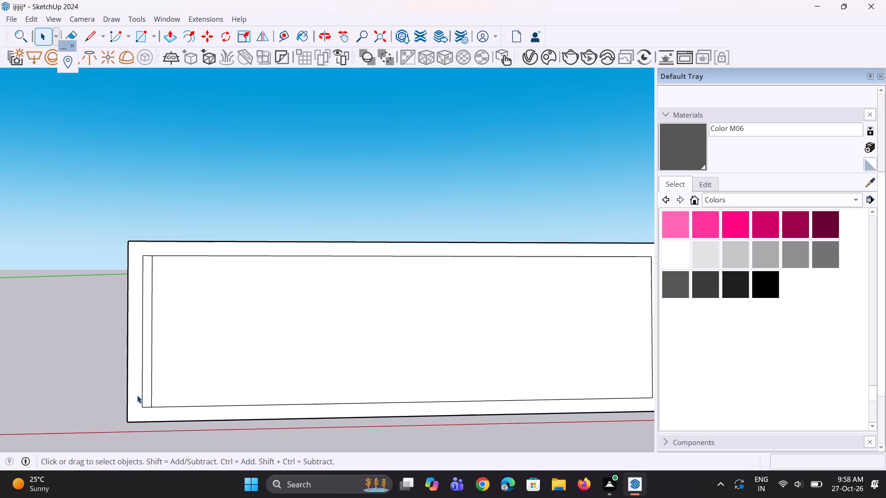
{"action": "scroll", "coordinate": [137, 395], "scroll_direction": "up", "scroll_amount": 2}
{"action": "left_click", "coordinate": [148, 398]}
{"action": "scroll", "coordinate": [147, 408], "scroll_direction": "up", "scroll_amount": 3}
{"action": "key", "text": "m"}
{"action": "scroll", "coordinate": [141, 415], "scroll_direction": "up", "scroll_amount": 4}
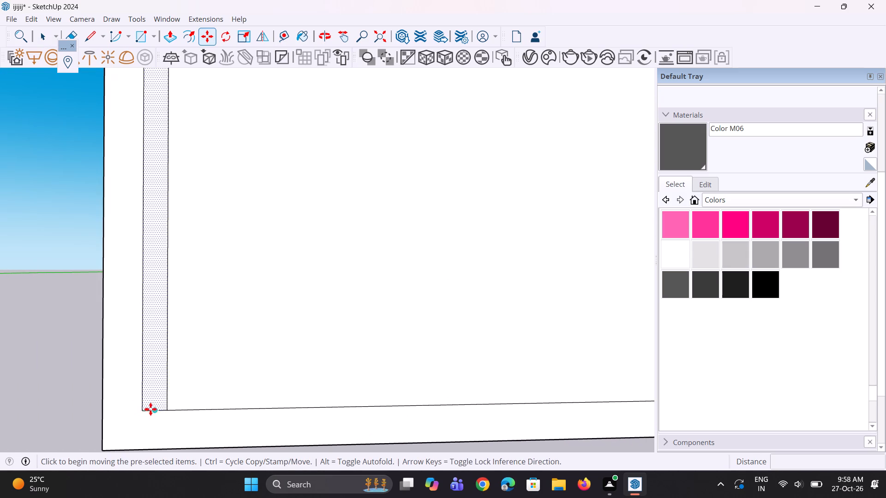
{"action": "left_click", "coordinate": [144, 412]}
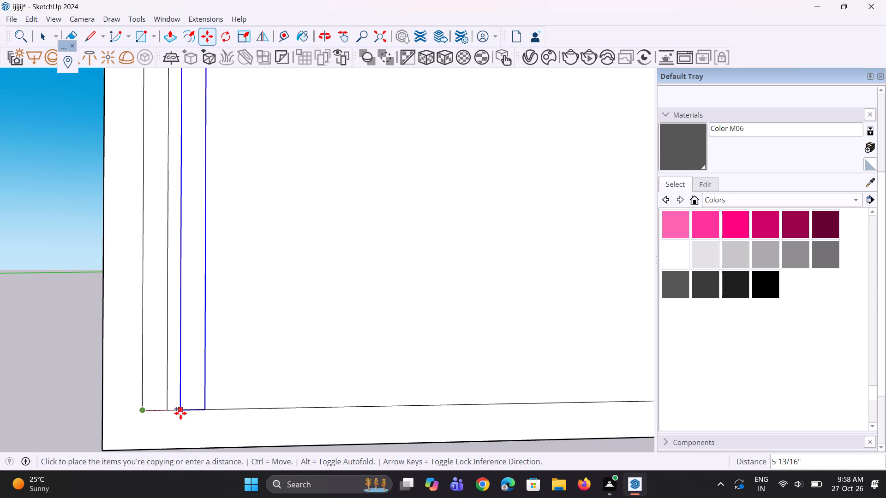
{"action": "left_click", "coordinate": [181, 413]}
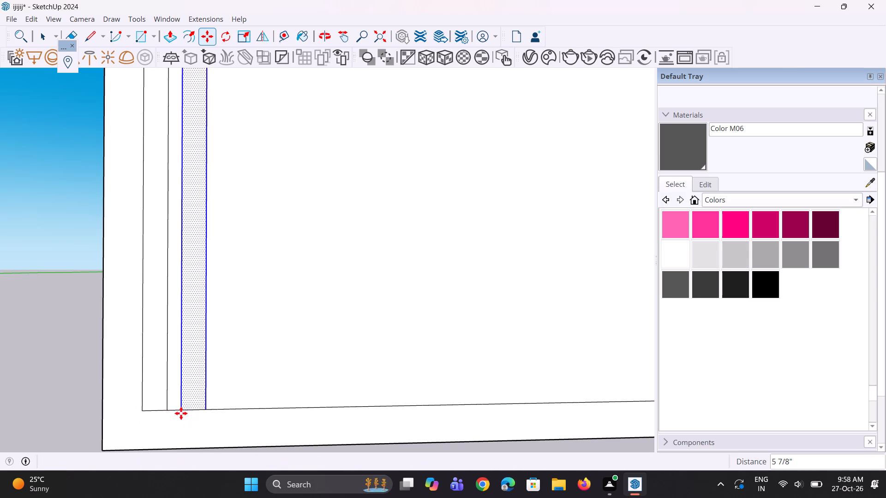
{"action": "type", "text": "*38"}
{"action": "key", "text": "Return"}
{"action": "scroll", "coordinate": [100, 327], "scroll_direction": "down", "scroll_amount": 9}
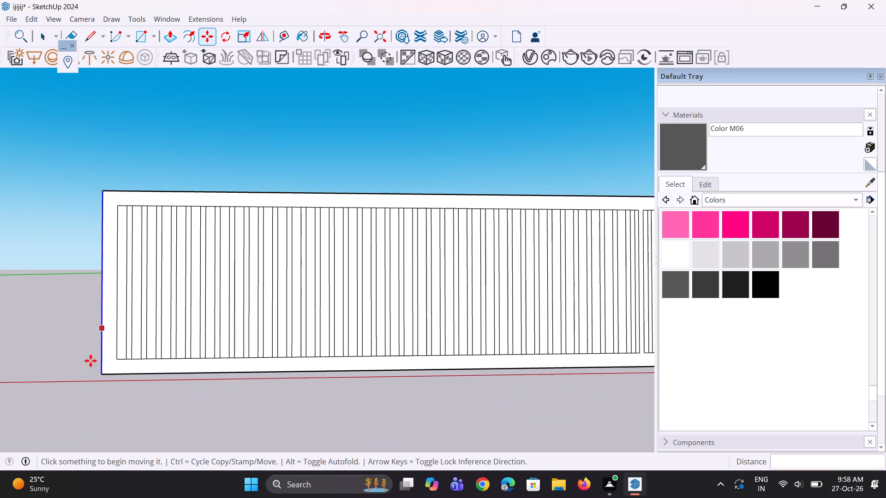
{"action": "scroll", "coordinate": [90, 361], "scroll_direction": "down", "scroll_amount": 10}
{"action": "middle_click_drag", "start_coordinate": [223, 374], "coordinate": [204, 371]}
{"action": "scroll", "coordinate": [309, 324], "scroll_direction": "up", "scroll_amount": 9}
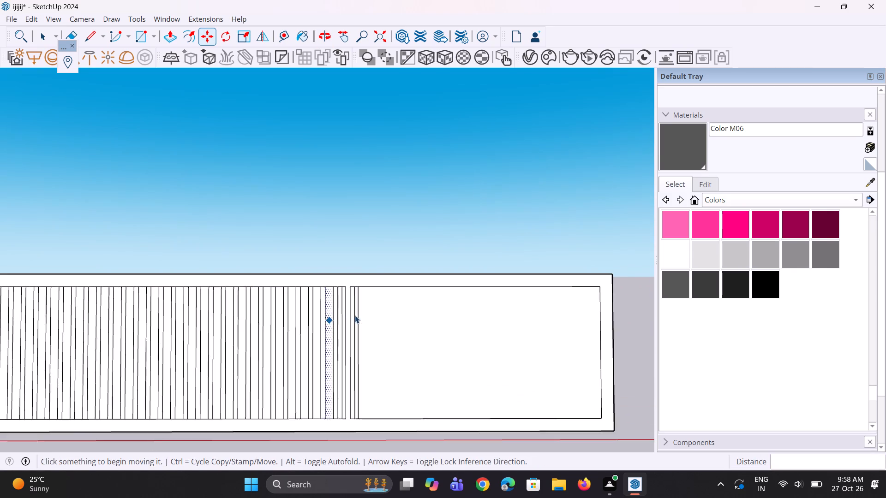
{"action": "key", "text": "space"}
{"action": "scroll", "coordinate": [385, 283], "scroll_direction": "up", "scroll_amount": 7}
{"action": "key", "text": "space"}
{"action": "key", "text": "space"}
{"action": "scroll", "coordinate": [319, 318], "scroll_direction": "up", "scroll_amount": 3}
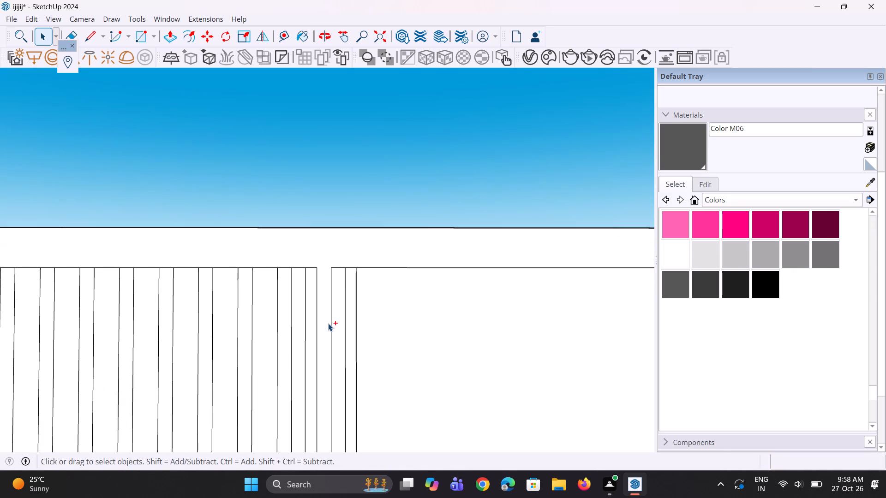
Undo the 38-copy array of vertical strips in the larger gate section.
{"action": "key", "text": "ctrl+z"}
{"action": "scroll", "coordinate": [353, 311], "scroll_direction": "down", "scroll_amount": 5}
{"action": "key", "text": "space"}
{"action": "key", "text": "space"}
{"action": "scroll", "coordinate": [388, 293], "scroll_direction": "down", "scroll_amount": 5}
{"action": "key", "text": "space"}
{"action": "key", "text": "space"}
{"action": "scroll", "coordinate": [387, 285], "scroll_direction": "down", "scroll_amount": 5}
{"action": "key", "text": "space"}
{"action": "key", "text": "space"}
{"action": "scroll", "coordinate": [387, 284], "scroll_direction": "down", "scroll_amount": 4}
Copy the narrow strip face about 5 5/8" along the larger gate section's bottom rail and multiply it to 37 copies.
{"action": "scroll", "coordinate": [157, 364], "scroll_direction": "up", "scroll_amount": 8}
{"action": "scroll", "coordinate": [117, 335], "scroll_direction": "up", "scroll_amount": 3}
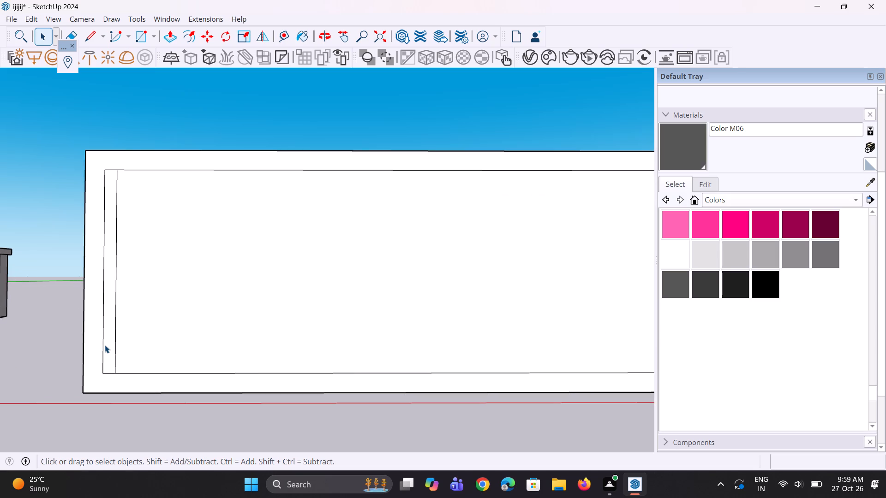
{"action": "left_click", "coordinate": [105, 345]}
{"action": "scroll", "coordinate": [110, 374], "scroll_direction": "up", "scroll_amount": 4}
{"action": "key", "text": "m"}
{"action": "scroll", "coordinate": [109, 391], "scroll_direction": "up", "scroll_amount": 3}
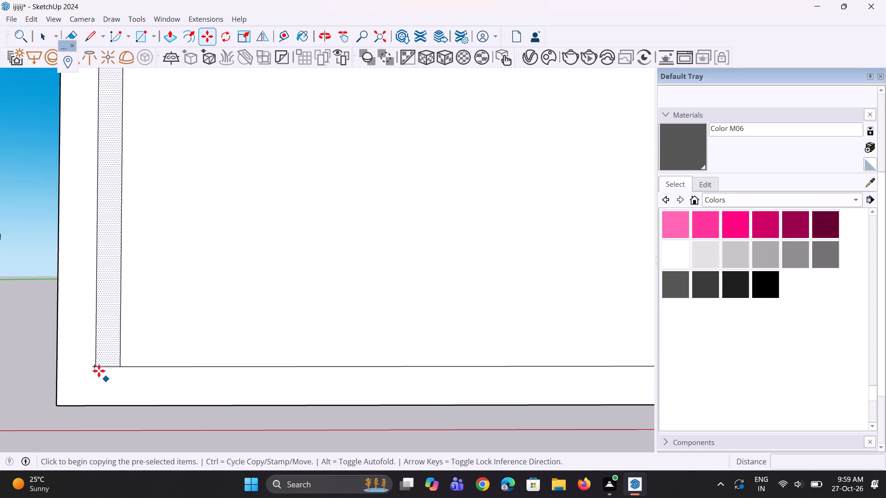
{"action": "left_click", "coordinate": [95, 366]}
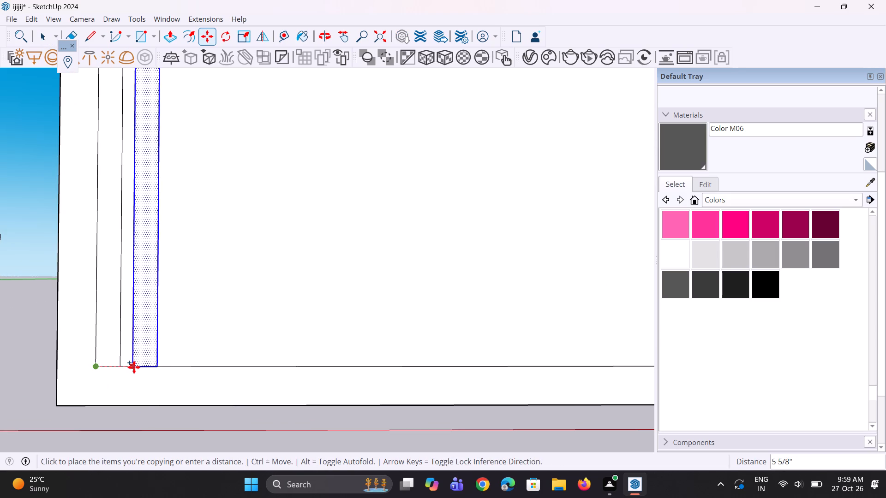
{"action": "left_click", "coordinate": [135, 367]}
{"action": "type", "text": "*37"}
{"action": "key", "text": "Return"}
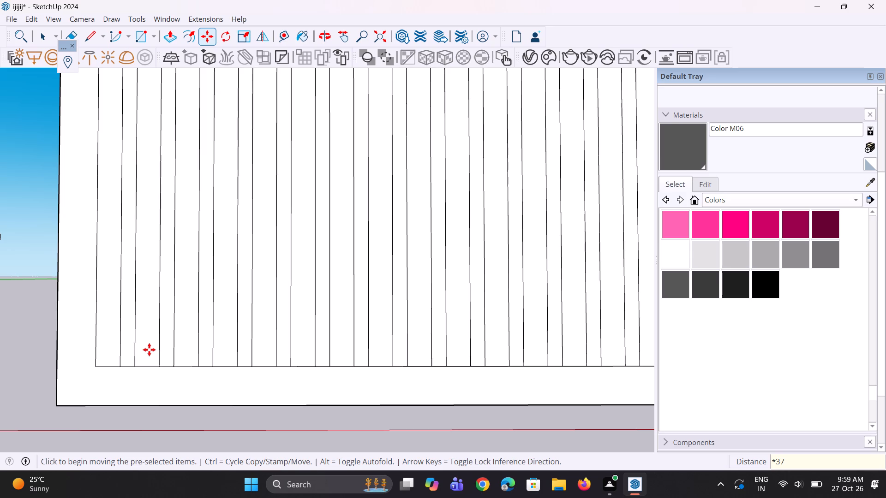
{"action": "scroll", "coordinate": [51, 315], "scroll_direction": "up", "scroll_amount": 1}
{"action": "scroll", "coordinate": [53, 316], "scroll_direction": "down", "scroll_amount": 14}
{"action": "middle_click_drag", "start_coordinate": [227, 378], "coordinate": [220, 378]}
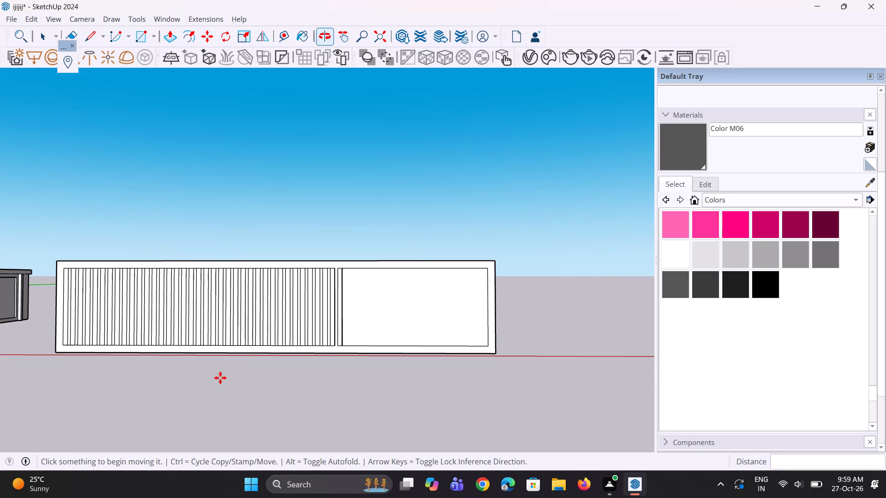
Erase the larger gate section's edge along the divider beside the last strip, plus the short leftover edge at the top rail.
{"action": "scroll", "coordinate": [311, 323], "scroll_direction": "up", "scroll_amount": 4}
{"action": "scroll", "coordinate": [347, 296], "scroll_direction": "up", "scroll_amount": 4}
{"action": "scroll", "coordinate": [371, 227], "scroll_direction": "up", "scroll_amount": 6}
{"action": "key", "text": "space"}
{"action": "key", "text": "space"}
{"action": "scroll", "coordinate": [324, 266], "scroll_direction": "up", "scroll_amount": 3}
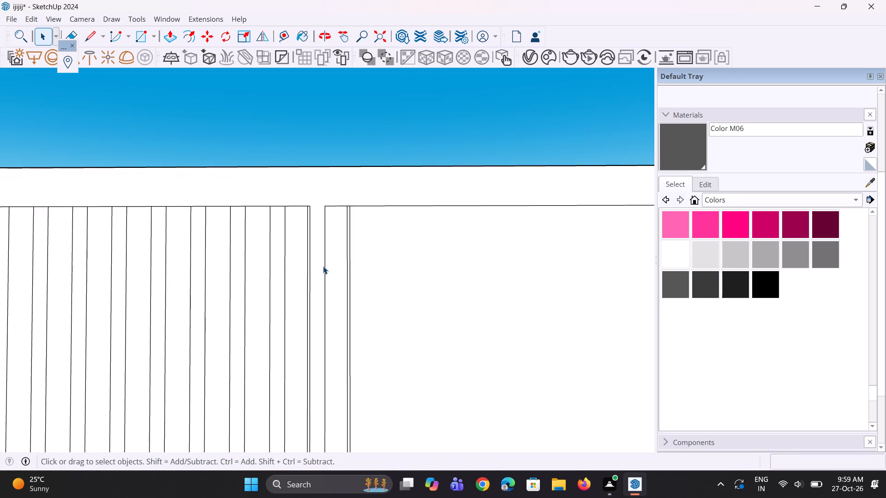
{"action": "key", "text": "space"}
{"action": "scroll", "coordinate": [231, 258], "scroll_direction": "up", "scroll_amount": 3}
{"action": "key", "text": "space"}
{"action": "scroll", "coordinate": [340, 249], "scroll_direction": "up", "scroll_amount": 6}
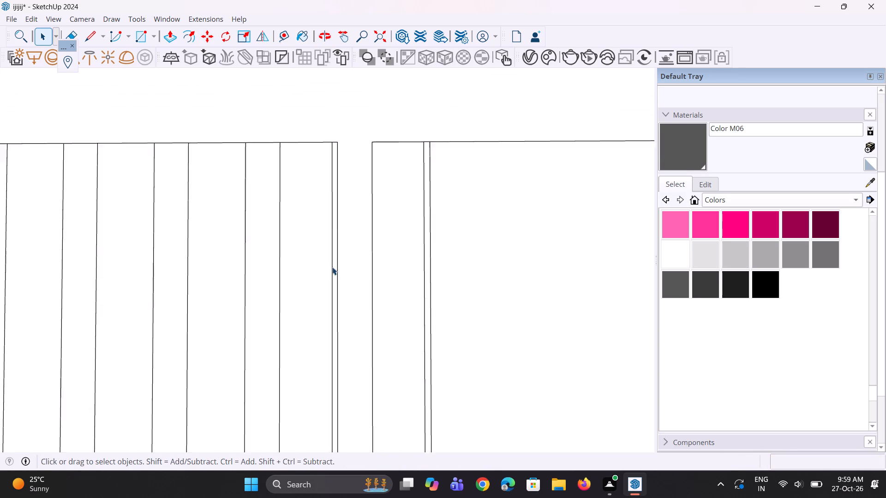
{"action": "scroll", "coordinate": [332, 267], "scroll_direction": "up", "scroll_amount": 1}
{"action": "key", "text": "e"}
{"action": "left_click", "coordinate": [339, 276]}
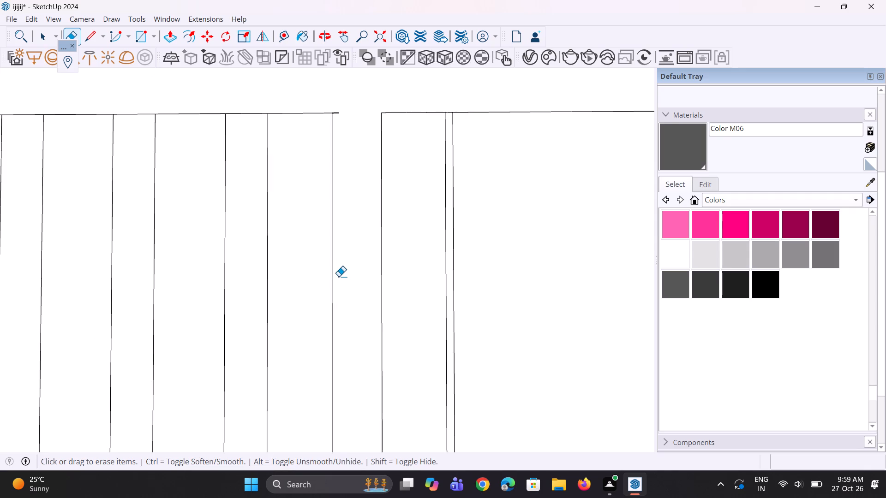
{"action": "scroll", "coordinate": [355, 129], "scroll_direction": "up", "scroll_amount": 5}
{"action": "left_click_drag", "start_coordinate": [335, 108], "coordinate": [334, 107]}
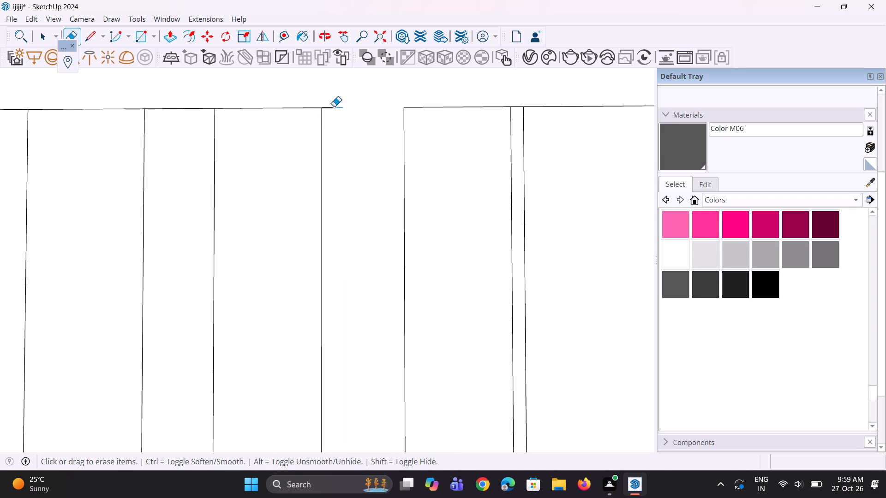
{"action": "left_click_drag", "start_coordinate": [334, 107], "coordinate": [333, 116]}
Erase the short leftover edge at the bottom rail between the last strip and the divider.
{"action": "scroll", "coordinate": [334, 93], "scroll_direction": "down", "scroll_amount": 9}
{"action": "scroll", "coordinate": [280, 255], "scroll_direction": "down", "scroll_amount": 5}
{"action": "middle_click", "coordinate": [279, 255]}
{"action": "scroll", "coordinate": [329, 455], "scroll_direction": "up", "scroll_amount": 4}
{"action": "scroll", "coordinate": [306, 255], "scroll_direction": "down", "scroll_amount": 7}
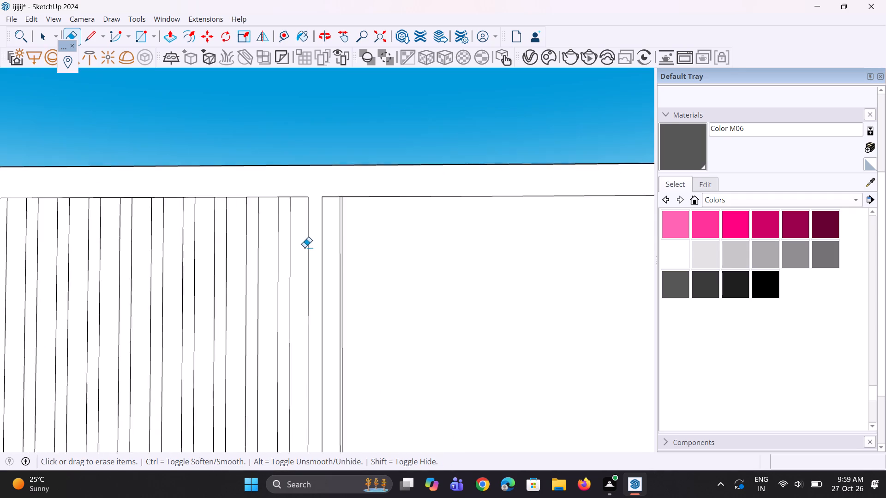
{"action": "scroll", "coordinate": [305, 247], "scroll_direction": "down", "scroll_amount": 3}
{"action": "scroll", "coordinate": [302, 379], "scroll_direction": "up", "scroll_amount": 4}
{"action": "scroll", "coordinate": [305, 456], "scroll_direction": "up", "scroll_amount": 4}
{"action": "scroll", "coordinate": [277, 241], "scroll_direction": "down", "scroll_amount": 5}
{"action": "scroll", "coordinate": [295, 393], "scroll_direction": "up", "scroll_amount": 5}
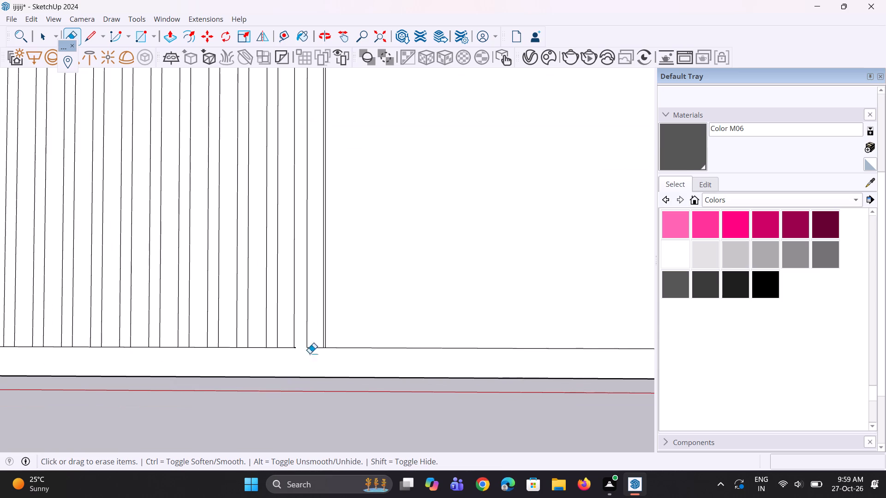
{"action": "scroll", "coordinate": [307, 327], "scroll_direction": "up", "scroll_amount": 20}
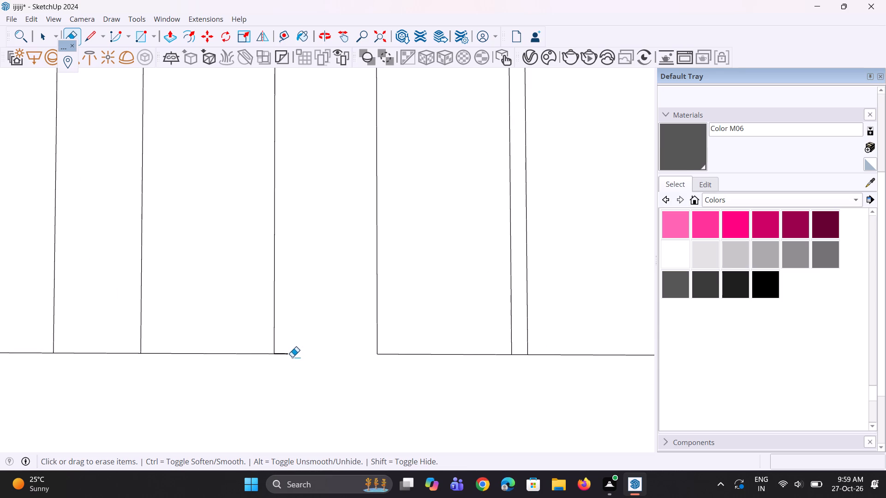
{"action": "left_click_drag", "start_coordinate": [287, 352], "coordinate": [286, 372]}
Erase the two stray vertical lines inside the smaller gate section next to the divider.
{"action": "scroll", "coordinate": [284, 374], "scroll_direction": "down", "scroll_amount": 6}
{"action": "scroll", "coordinate": [342, 383], "scroll_direction": "down", "scroll_amount": 4}
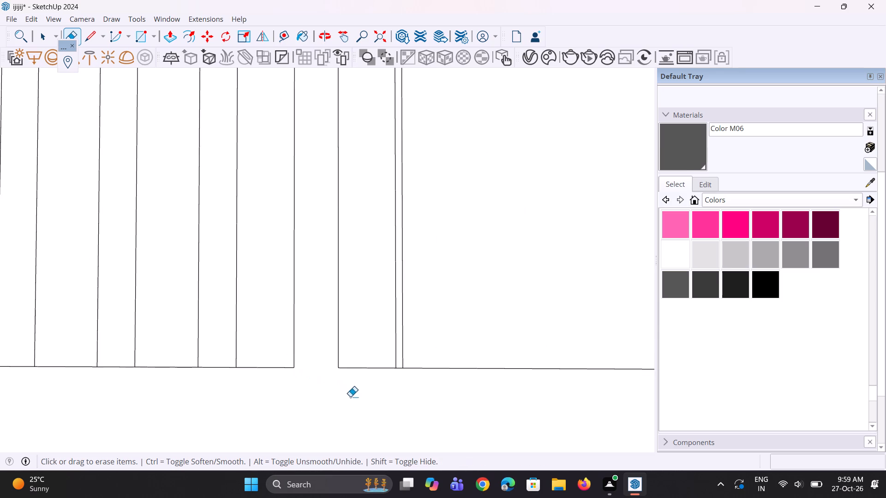
{"action": "scroll", "coordinate": [356, 418], "scroll_direction": "down", "scroll_amount": 5}
{"action": "scroll", "coordinate": [387, 364], "scroll_direction": "up", "scroll_amount": 2}
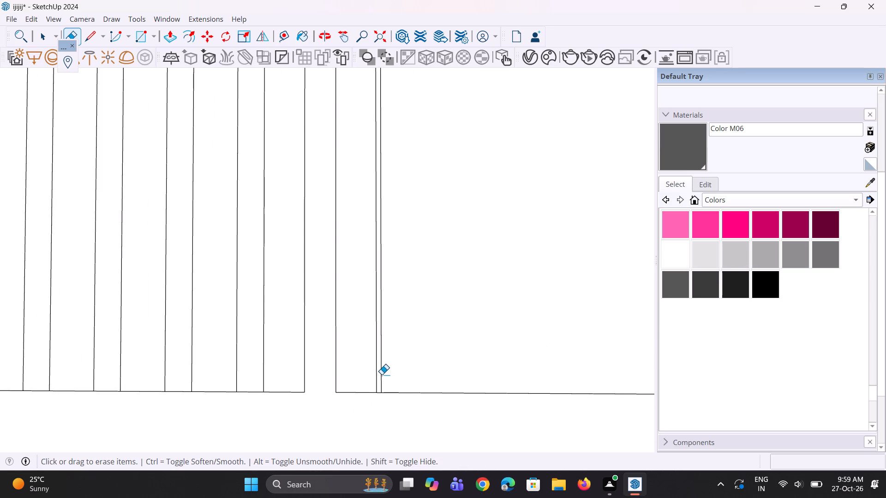
{"action": "left_click_drag", "start_coordinate": [382, 375], "coordinate": [382, 382]}
{"action": "left_click", "coordinate": [377, 372]}
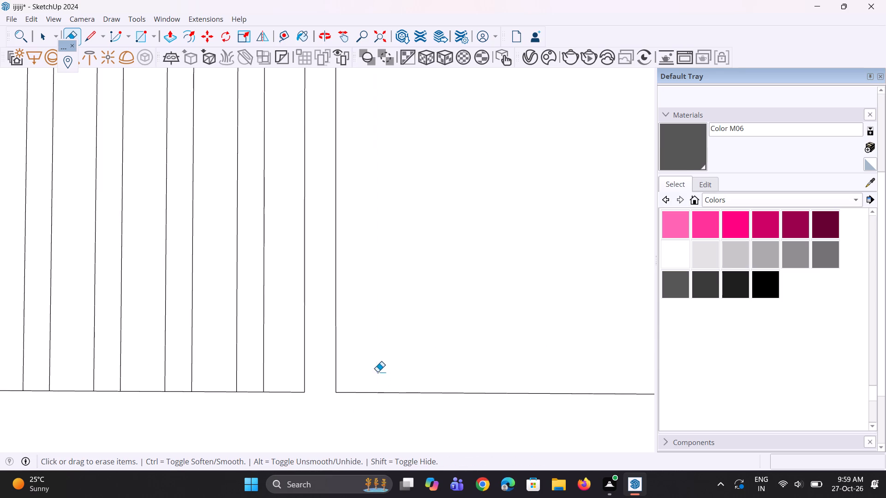
{"action": "scroll", "coordinate": [379, 390], "scroll_direction": "down", "scroll_amount": 6}
{"action": "scroll", "coordinate": [378, 393], "scroll_direction": "up", "scroll_amount": 1}
{"action": "scroll", "coordinate": [372, 399], "scroll_direction": "down", "scroll_amount": 12}
{"action": "middle_click_drag", "start_coordinate": [347, 396], "coordinate": [367, 398]}
{"action": "scroll", "coordinate": [347, 379], "scroll_direction": "up", "scroll_amount": 3}
{"action": "key", "text": "space"}
{"action": "key", "text": "space"}
{"action": "scroll", "coordinate": [348, 416], "scroll_direction": "down", "scroll_amount": 5}
{"action": "middle_click_drag", "start_coordinate": [302, 173], "coordinate": [294, 243]}
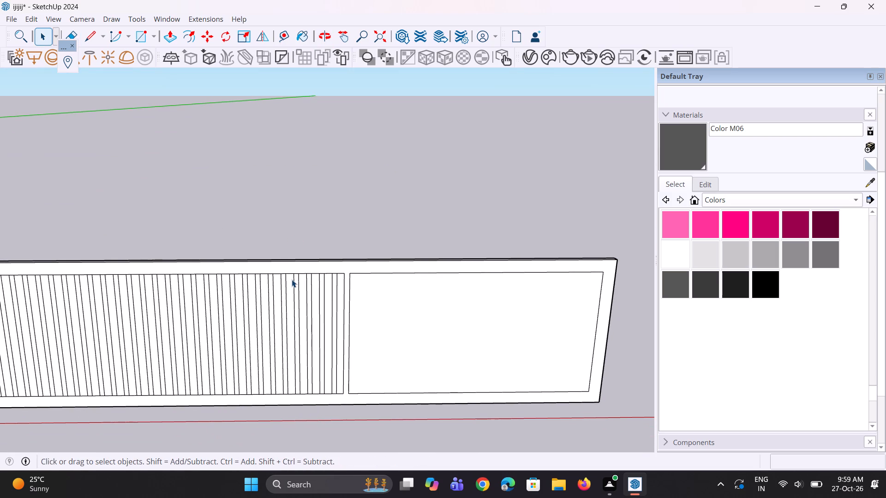
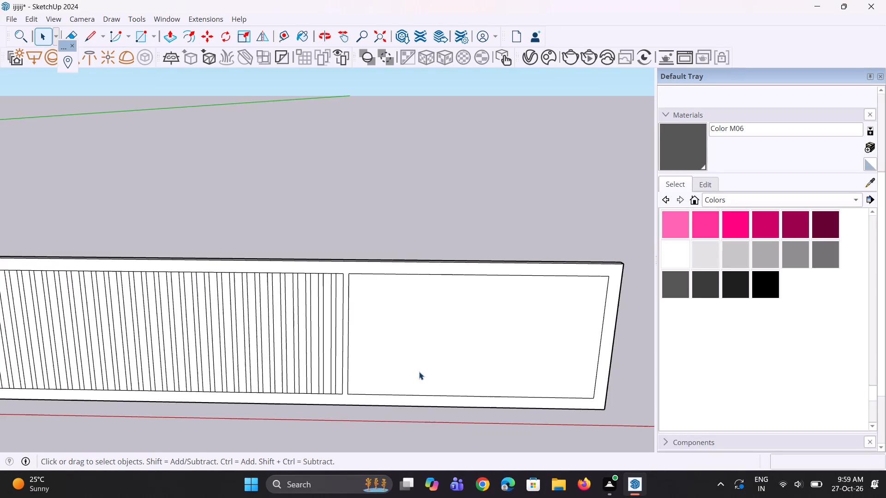
Push the narrow strip face nearest the divider in the larger gate section back 3" to cut an opening through the panel.
{"action": "middle_click_drag", "start_coordinate": [413, 368], "coordinate": [422, 422]}
{"action": "scroll", "coordinate": [309, 321], "scroll_direction": "up", "scroll_amount": 2}
{"action": "scroll", "coordinate": [341, 294], "scroll_direction": "up", "scroll_amount": 4}
{"action": "middle_click_drag", "start_coordinate": [341, 284], "coordinate": [340, 299]}
{"action": "key", "text": "p"}
{"action": "scroll", "coordinate": [333, 315], "scroll_direction": "up", "scroll_amount": 6}
{"action": "middle_click_drag", "start_coordinate": [354, 267], "coordinate": [353, 344]}
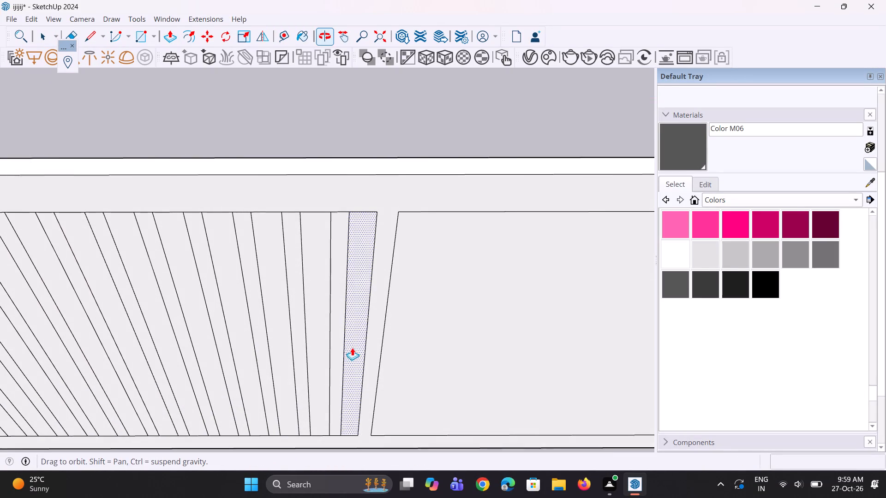
{"action": "left_click", "coordinate": [342, 242]}
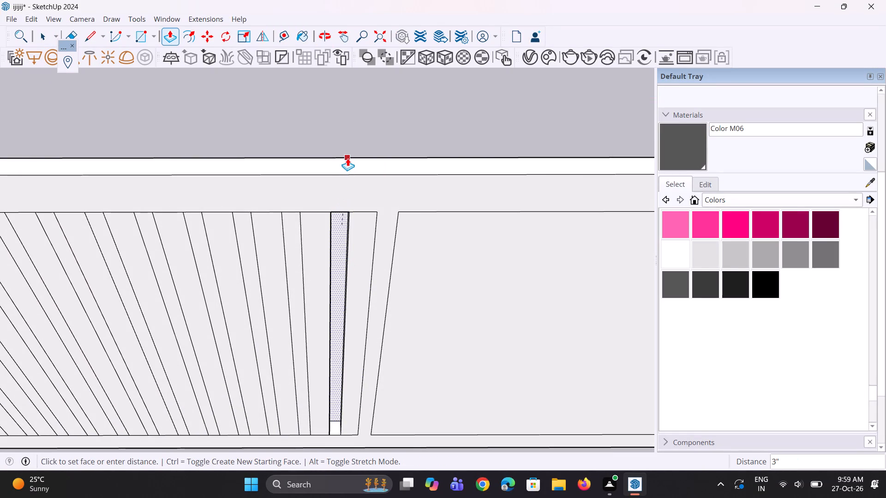
{"action": "left_click", "coordinate": [347, 158]}
Repeat the 3" push on the next six narrow strips, working away from the divider and keeping the wider slats between them.
{"action": "scroll", "coordinate": [363, 226], "scroll_direction": "down", "scroll_amount": 5}
{"action": "middle_click_drag", "start_coordinate": [308, 292], "coordinate": [316, 277]}
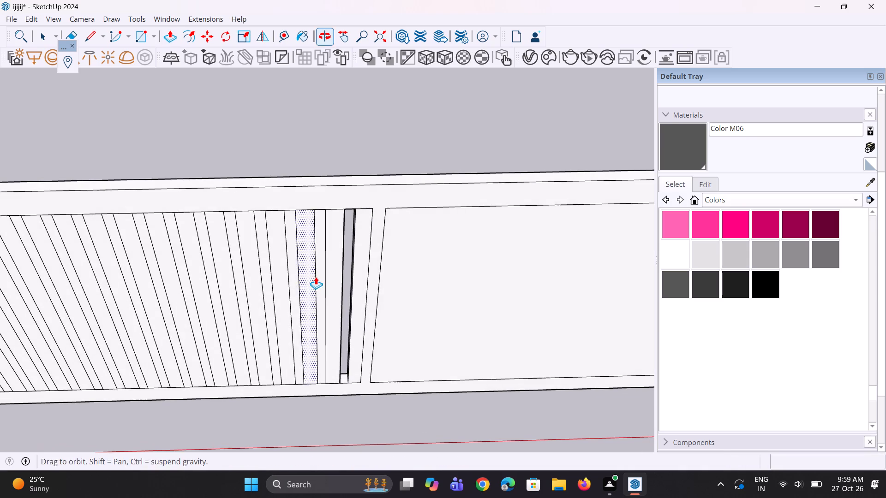
{"action": "double_click", "coordinate": [322, 262]}
{"action": "scroll", "coordinate": [307, 271], "scroll_direction": "up", "scroll_amount": 3}
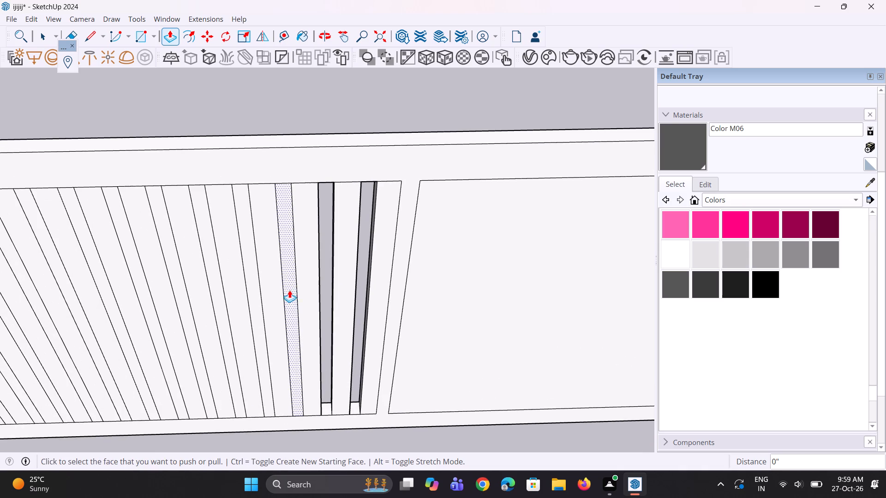
{"action": "double_click", "coordinate": [289, 293]}
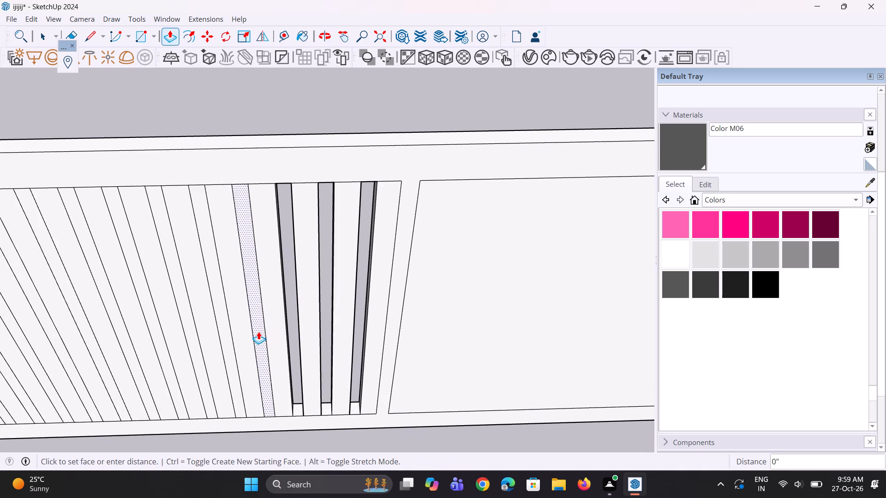
{"action": "double_click", "coordinate": [258, 332]}
{"action": "middle_click_drag", "start_coordinate": [353, 368], "coordinate": [424, 283]}
{"action": "scroll", "coordinate": [424, 283], "scroll_direction": "down", "scroll_amount": 10}
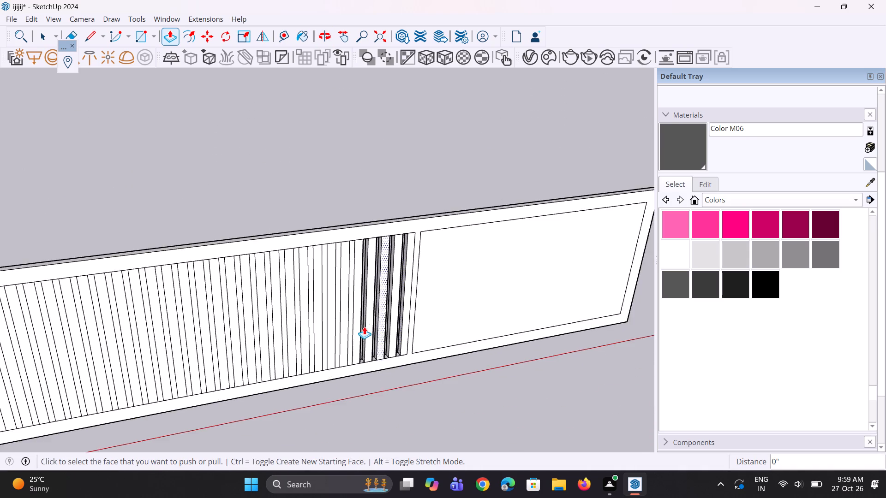
{"action": "scroll", "coordinate": [364, 326], "scroll_direction": "up", "scroll_amount": 12}
{"action": "double_click", "coordinate": [334, 338]}
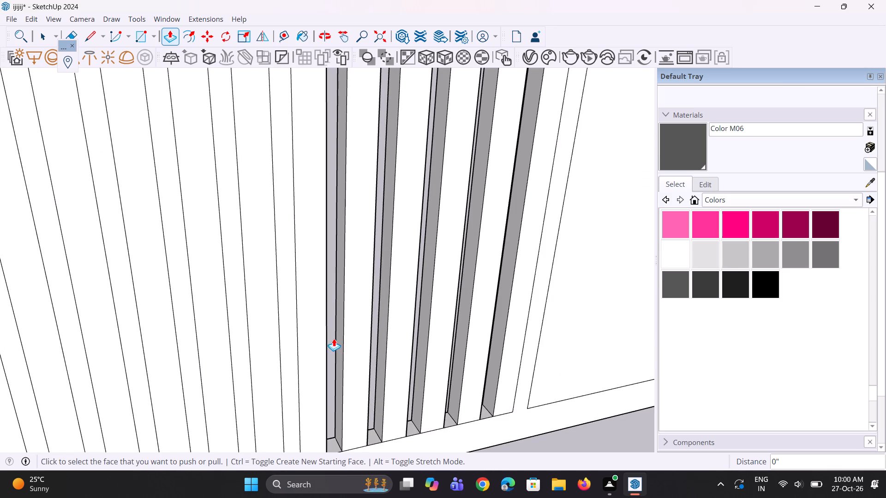
{"action": "double_click", "coordinate": [293, 357]}
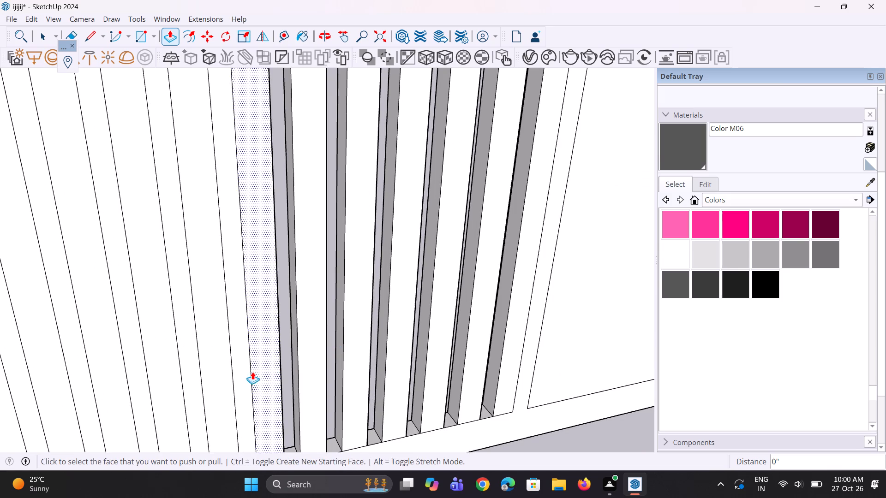
{"action": "double_click", "coordinate": [241, 379]}
Cut the next four narrow strips through the larger gate section with the same 3" push.
{"action": "scroll", "coordinate": [382, 352], "scroll_direction": "down", "scroll_amount": 9}
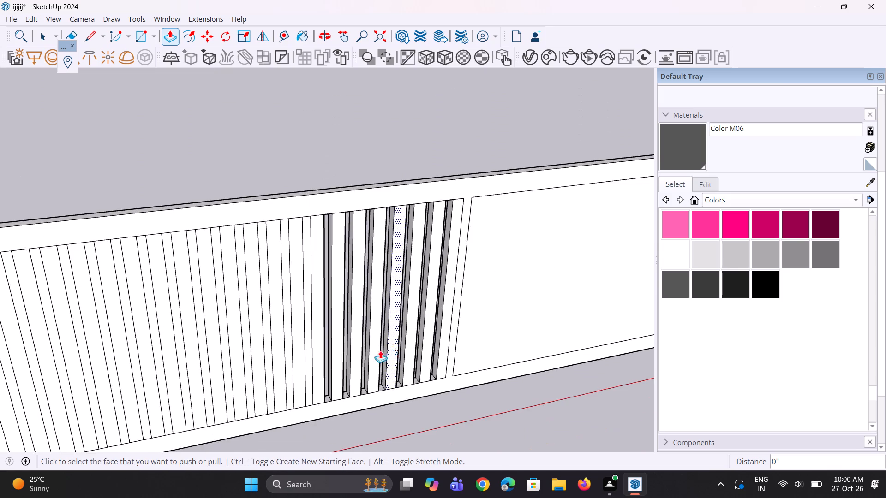
{"action": "scroll", "coordinate": [309, 389], "scroll_direction": "up", "scroll_amount": 8}
{"action": "double_click", "coordinate": [309, 391]}
{"action": "double_click", "coordinate": [271, 400]}
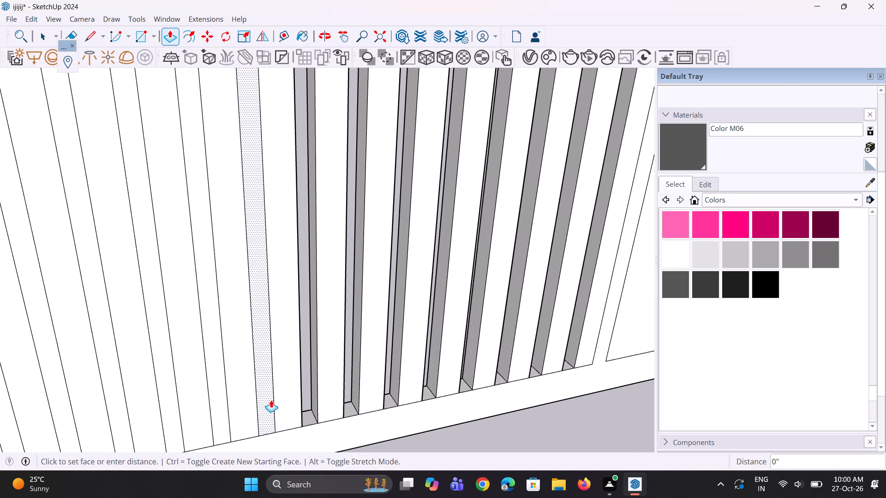
{"action": "scroll", "coordinate": [380, 338], "scroll_direction": "down", "scroll_amount": 5}
{"action": "scroll", "coordinate": [296, 374], "scroll_direction": "up", "scroll_amount": 3}
{"action": "double_click", "coordinate": [279, 379]}
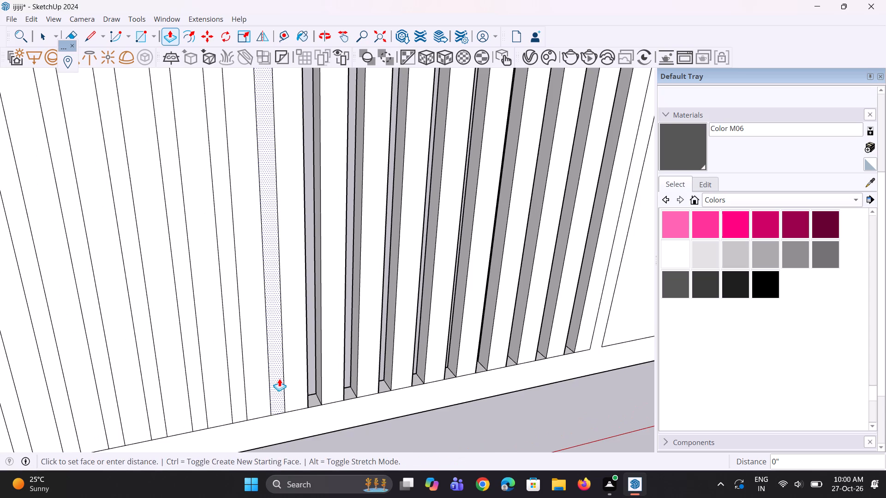
{"action": "scroll", "coordinate": [279, 379], "scroll_direction": "down", "scroll_amount": 3}
{"action": "scroll", "coordinate": [255, 391], "scroll_direction": "up", "scroll_amount": 1}
{"action": "double_click", "coordinate": [249, 393]}
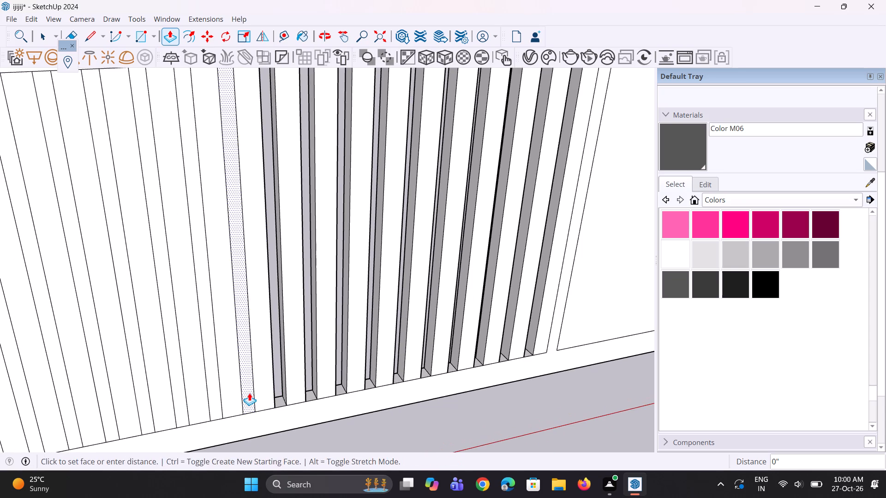
Push four more narrow strips back 3", continuing from the last opening toward the larger gate section's outer end.
{"action": "scroll", "coordinate": [344, 391], "scroll_direction": "down", "scroll_amount": 9}
{"action": "scroll", "coordinate": [299, 407], "scroll_direction": "up", "scroll_amount": 8}
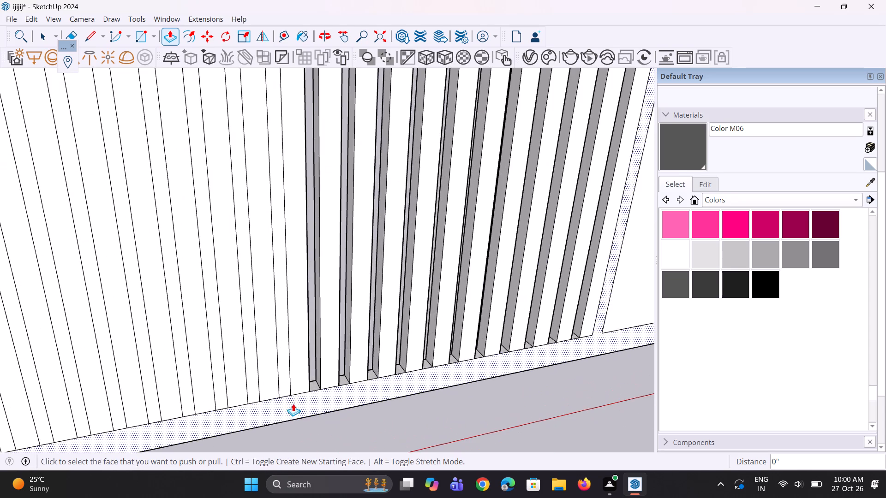
{"action": "double_click", "coordinate": [287, 387]}
{"action": "double_click", "coordinate": [252, 396]}
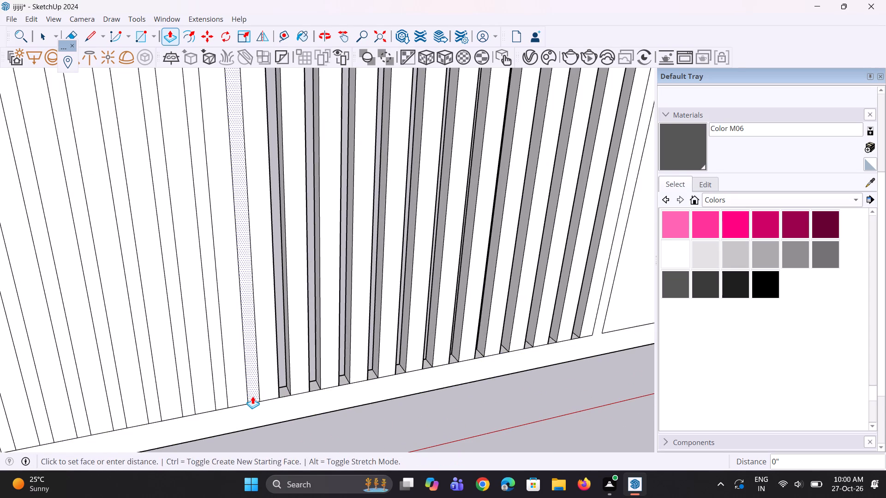
{"action": "scroll", "coordinate": [335, 364], "scroll_direction": "down", "scroll_amount": 5}
{"action": "scroll", "coordinate": [270, 377], "scroll_direction": "up", "scroll_amount": 5}
{"action": "double_click", "coordinate": [263, 383]}
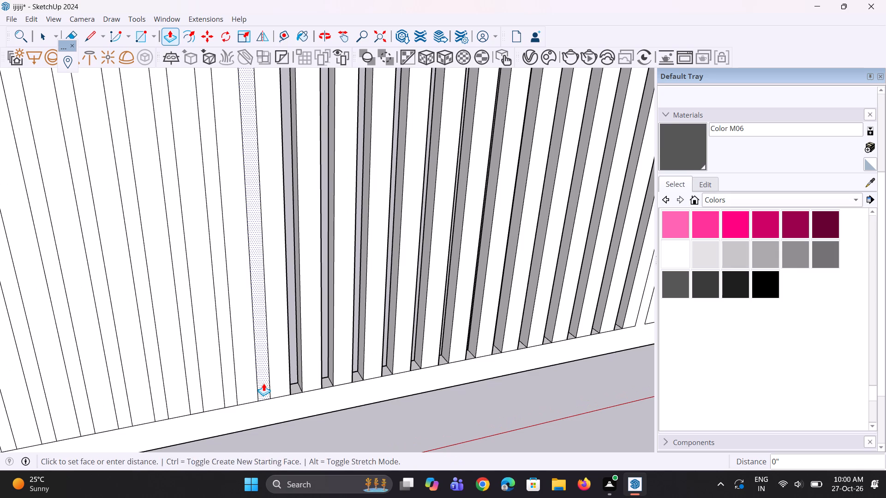
{"action": "double_click", "coordinate": [232, 395]}
Open up the next four narrow strips around the middle of the larger gate section with the same 3" push.
{"action": "scroll", "coordinate": [301, 324], "scroll_direction": "down", "scroll_amount": 5}
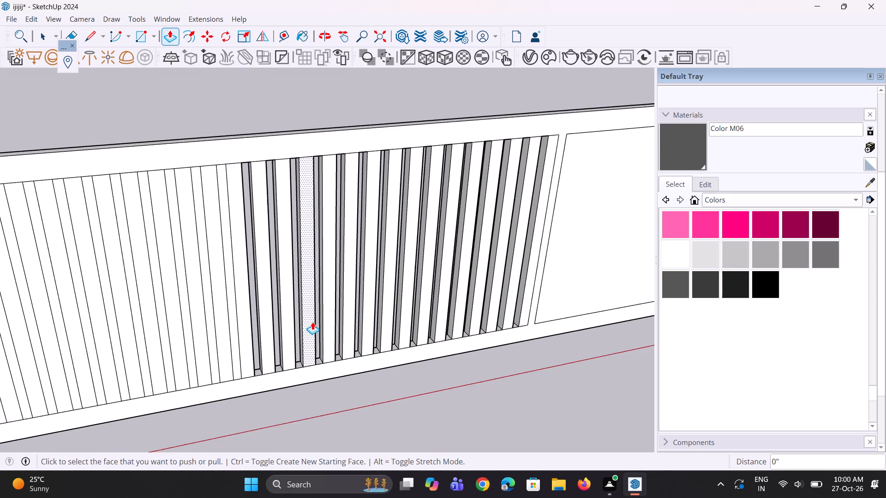
{"action": "scroll", "coordinate": [312, 322], "scroll_direction": "down", "scroll_amount": 3}
{"action": "scroll", "coordinate": [263, 367], "scroll_direction": "up", "scroll_amount": 3}
{"action": "double_click", "coordinate": [255, 361]}
{"action": "scroll", "coordinate": [231, 363], "scroll_direction": "up", "scroll_amount": 3}
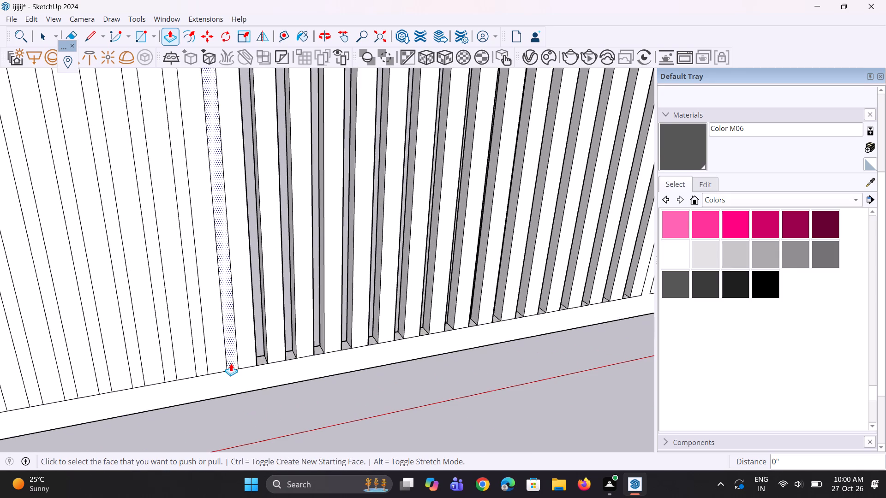
{"action": "double_click", "coordinate": [231, 363]}
{"action": "double_click", "coordinate": [205, 368]}
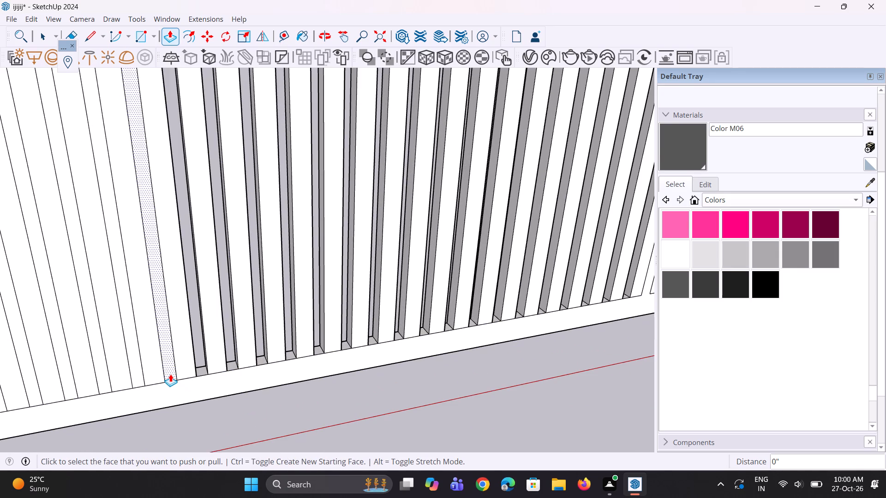
{"action": "double_click", "coordinate": [170, 374]}
Push the following four narrow strips back 3", continuing past the middle of the larger gate section.
{"action": "scroll", "coordinate": [213, 387], "scroll_direction": "down", "scroll_amount": 9}
{"action": "scroll", "coordinate": [170, 387], "scroll_direction": "up", "scroll_amount": 4}
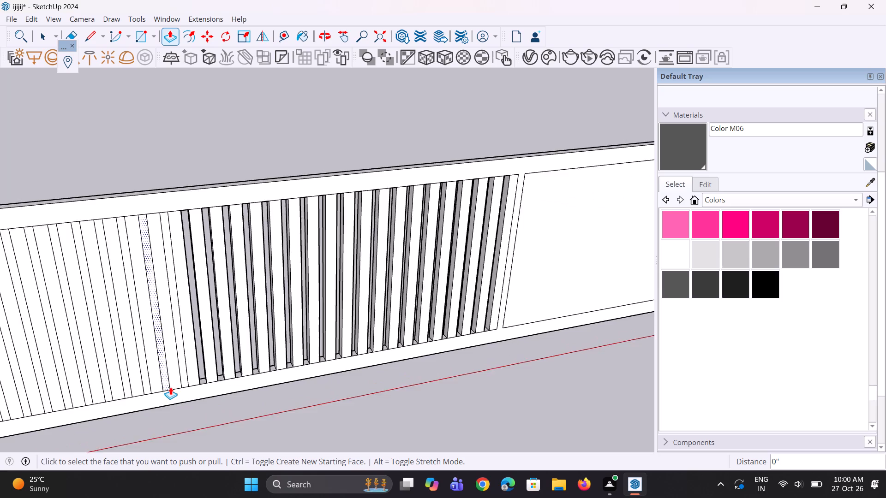
{"action": "scroll", "coordinate": [182, 386], "scroll_direction": "up", "scroll_amount": 6}
{"action": "double_click", "coordinate": [185, 384]}
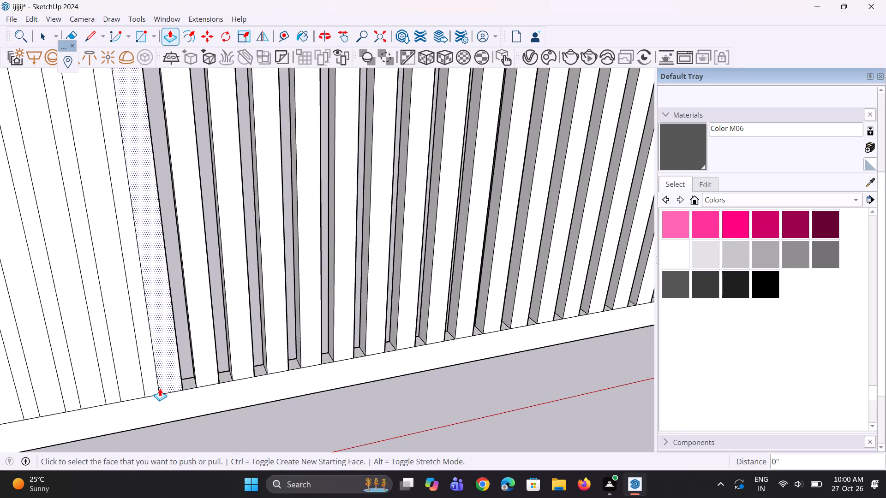
{"action": "double_click", "coordinate": [157, 389]}
{"action": "scroll", "coordinate": [303, 356], "scroll_direction": "down", "scroll_amount": 14}
{"action": "scroll", "coordinate": [247, 361], "scroll_direction": "up", "scroll_amount": 17}
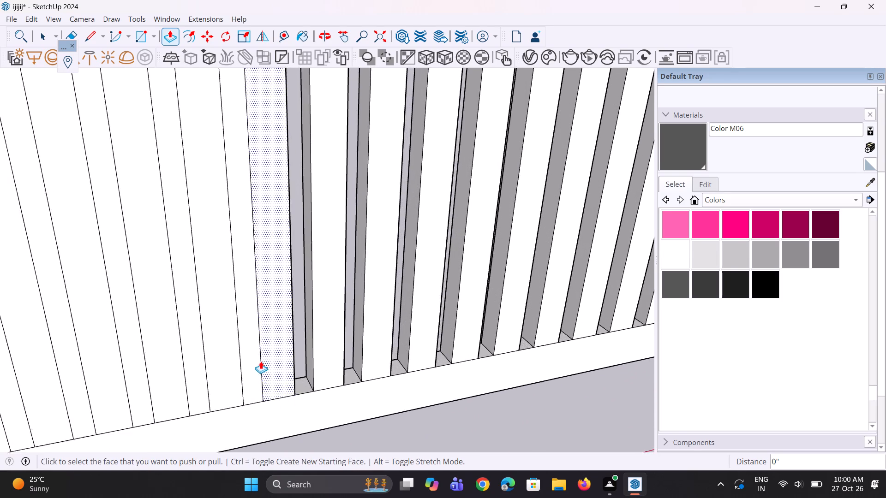
{"action": "double_click", "coordinate": [256, 368]}
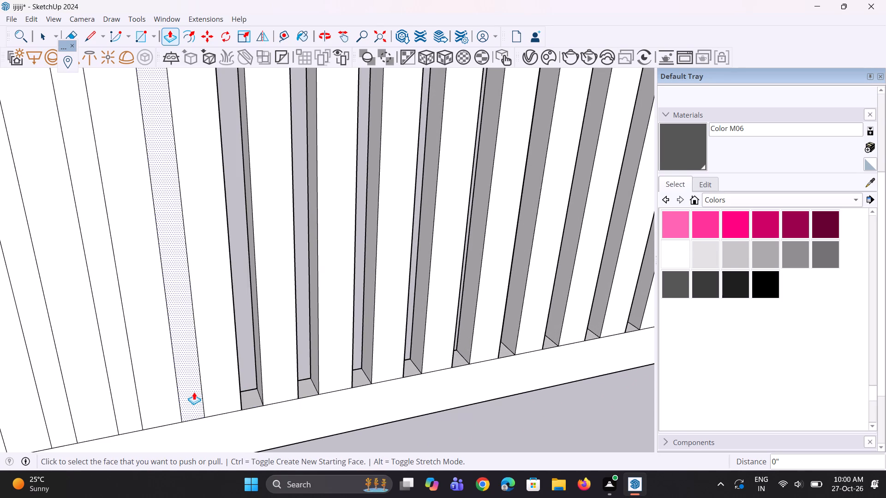
{"action": "double_click", "coordinate": [194, 392]}
Cut six more narrow strips through the larger gate section with the same 3" push, continuing toward its outer end.
{"action": "scroll", "coordinate": [302, 327], "scroll_direction": "down", "scroll_amount": 10}
{"action": "scroll", "coordinate": [246, 350], "scroll_direction": "up", "scroll_amount": 4}
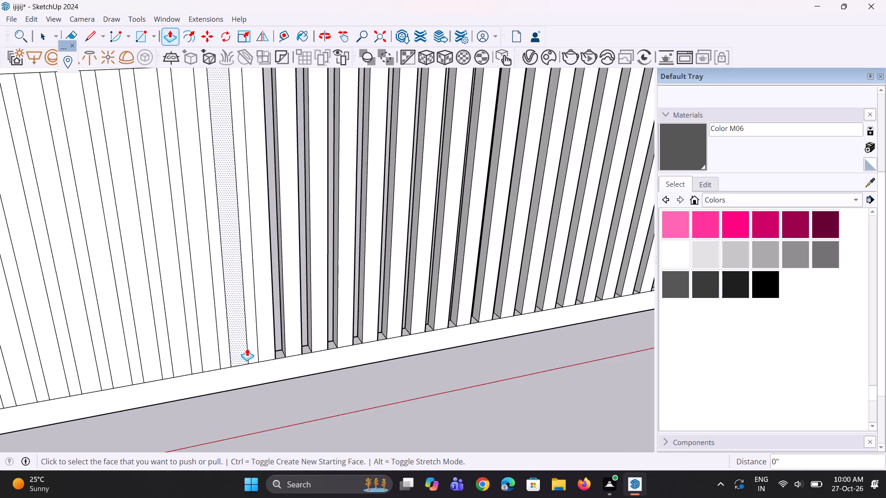
{"action": "scroll", "coordinate": [247, 348], "scroll_direction": "up", "scroll_amount": 3}
{"action": "double_click", "coordinate": [251, 348]}
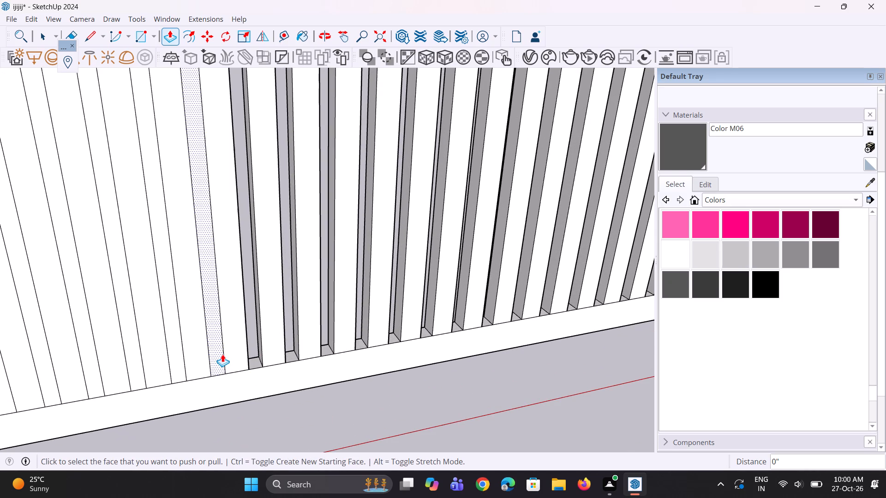
{"action": "double_click", "coordinate": [222, 354]}
{"action": "double_click", "coordinate": [174, 370]}
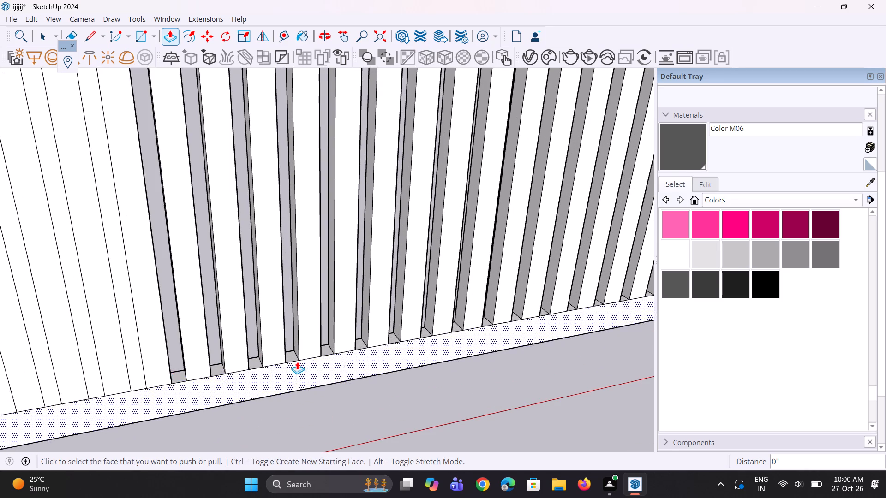
{"action": "scroll", "coordinate": [299, 361], "scroll_direction": "down", "scroll_amount": 8}
{"action": "scroll", "coordinate": [235, 347], "scroll_direction": "up", "scroll_amount": 7}
{"action": "double_click", "coordinate": [221, 352]}
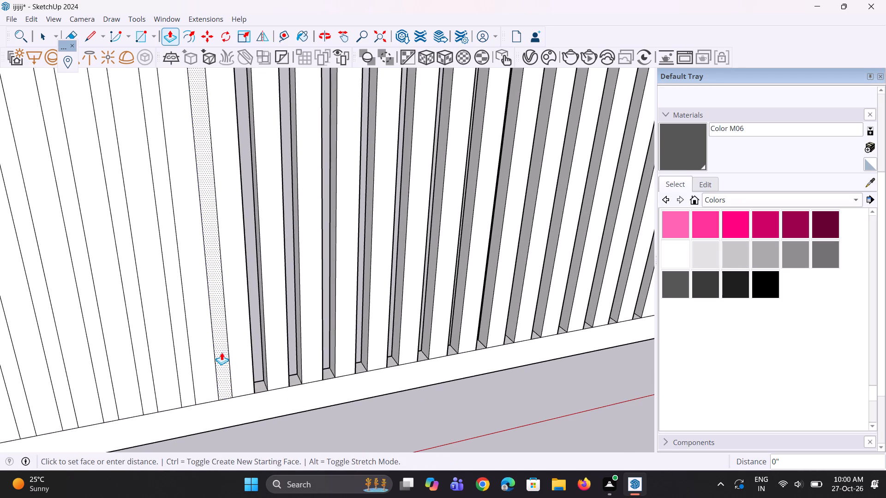
{"action": "double_click", "coordinate": [190, 360]}
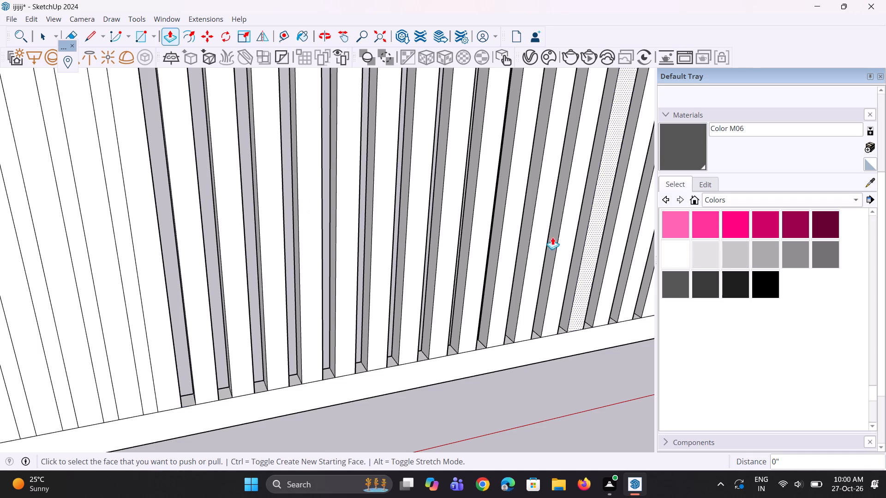
{"action": "double_click", "coordinate": [150, 381]}
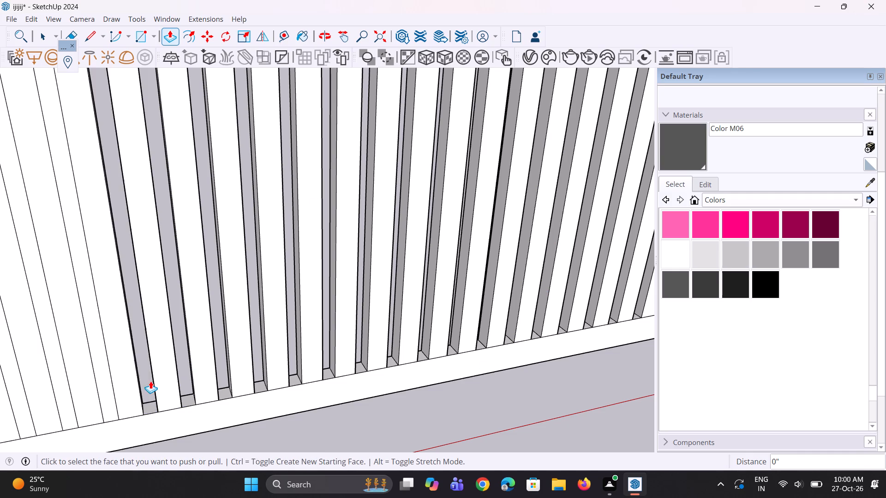
Push the next five narrow strips back 3", leaving only the last two strips at the larger gate section's outer end.
{"action": "scroll", "coordinate": [219, 389], "scroll_direction": "down", "scroll_amount": 15}
{"action": "scroll", "coordinate": [175, 391], "scroll_direction": "up", "scroll_amount": 5}
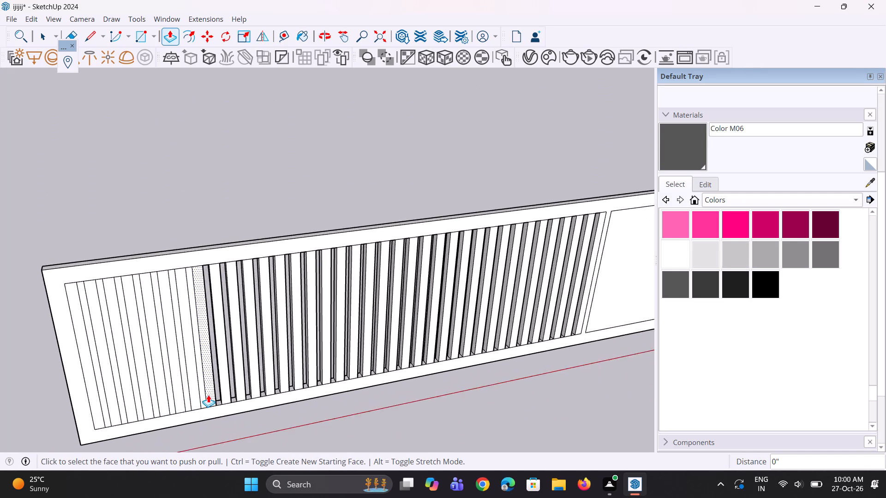
{"action": "scroll", "coordinate": [208, 395], "scroll_direction": "up", "scroll_amount": 5}
{"action": "double_click", "coordinate": [201, 402]}
{"action": "double_click", "coordinate": [178, 414]}
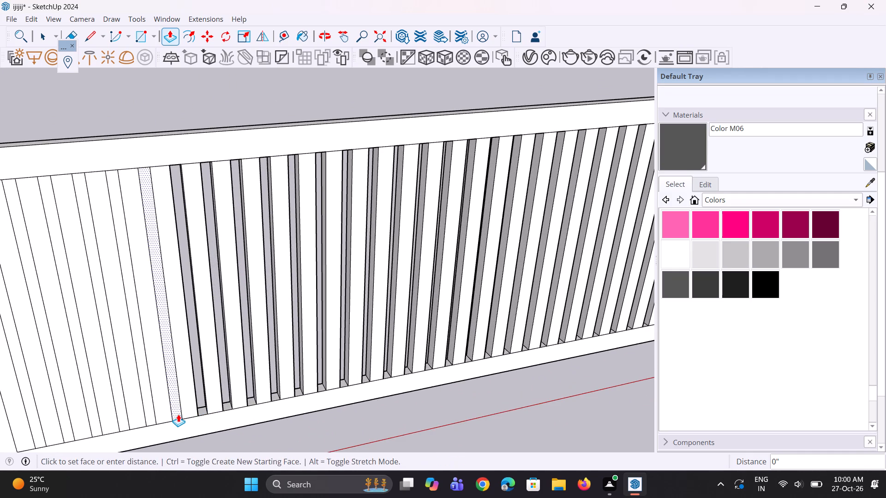
{"action": "double_click", "coordinate": [151, 415]}
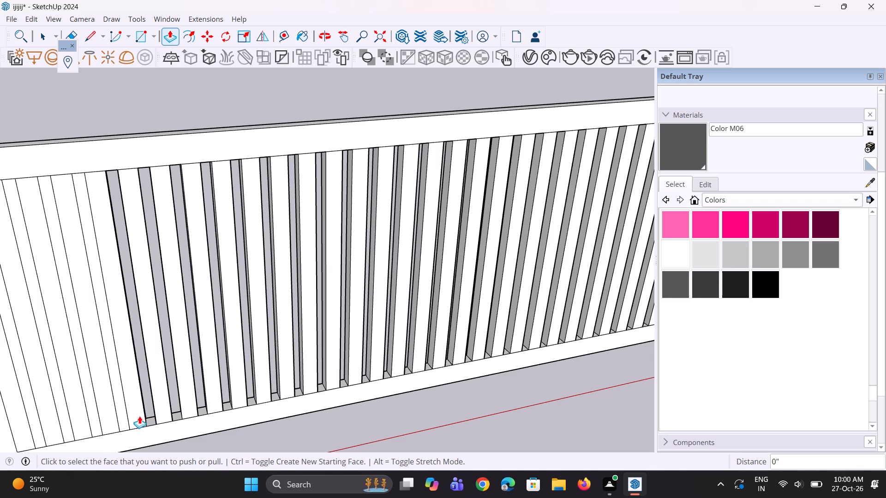
{"action": "double_click", "coordinate": [124, 420]}
{"action": "double_click", "coordinate": [99, 426]}
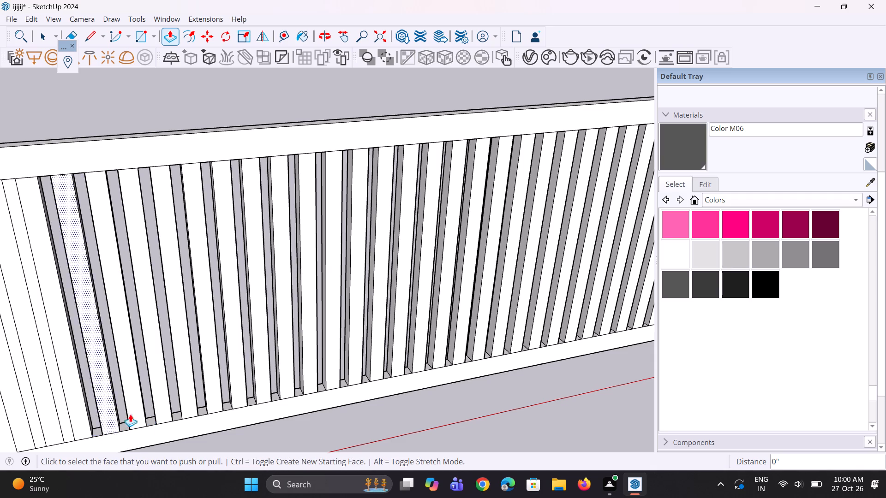
Push the last two narrow strips at the larger gate section's outer end back 3" to complete its row of openings.
{"action": "scroll", "coordinate": [247, 387], "scroll_direction": "down", "scroll_amount": 7}
{"action": "scroll", "coordinate": [136, 391], "scroll_direction": "up", "scroll_amount": 8}
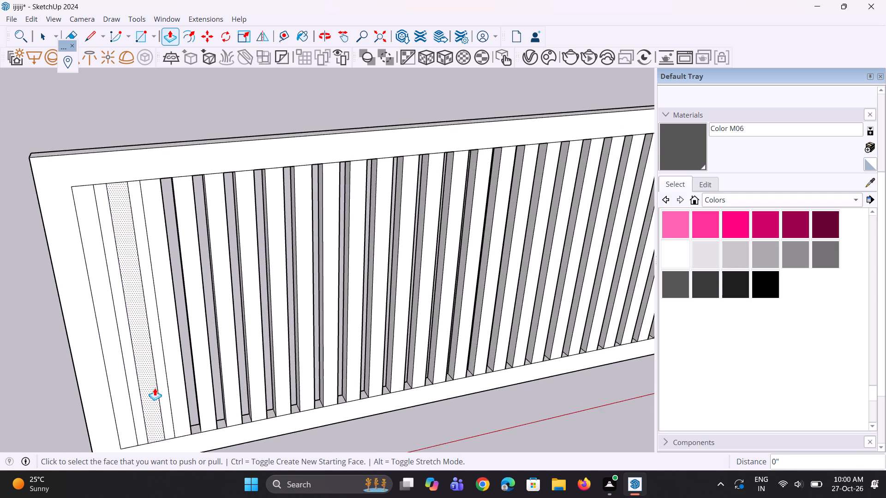
{"action": "scroll", "coordinate": [155, 388], "scroll_direction": "up", "scroll_amount": 1}
{"action": "double_click", "coordinate": [164, 393]}
{"action": "double_click", "coordinate": [132, 404]}
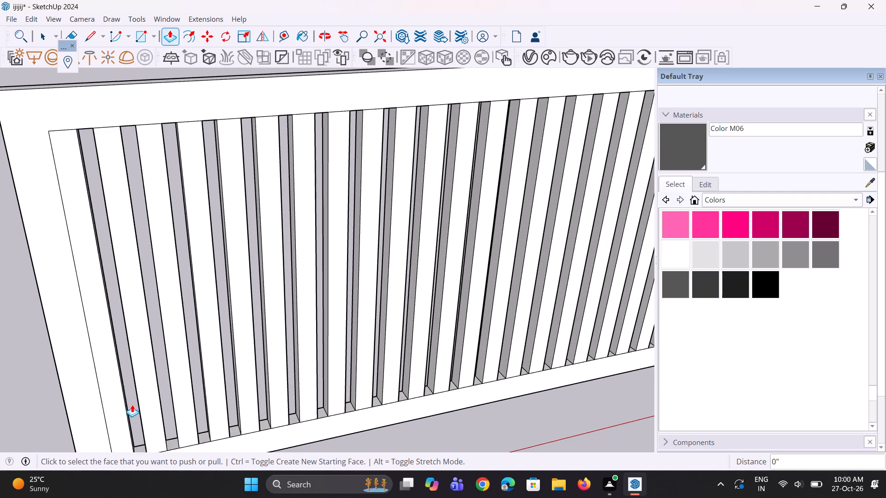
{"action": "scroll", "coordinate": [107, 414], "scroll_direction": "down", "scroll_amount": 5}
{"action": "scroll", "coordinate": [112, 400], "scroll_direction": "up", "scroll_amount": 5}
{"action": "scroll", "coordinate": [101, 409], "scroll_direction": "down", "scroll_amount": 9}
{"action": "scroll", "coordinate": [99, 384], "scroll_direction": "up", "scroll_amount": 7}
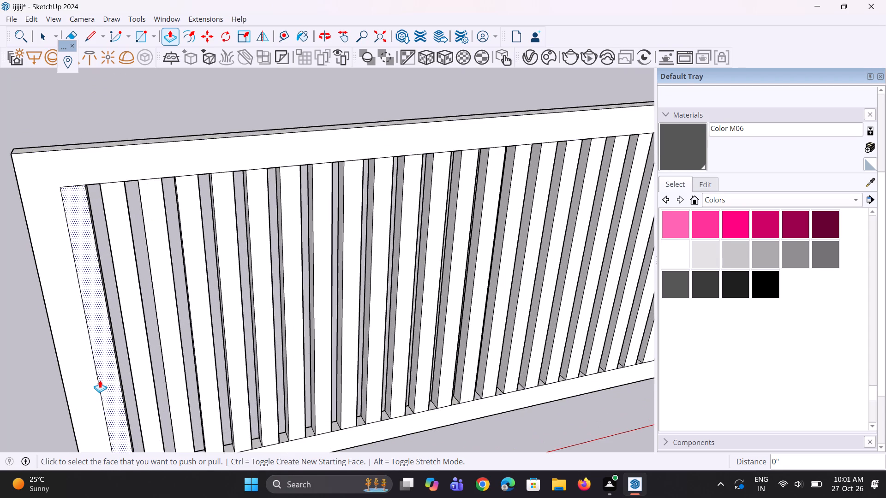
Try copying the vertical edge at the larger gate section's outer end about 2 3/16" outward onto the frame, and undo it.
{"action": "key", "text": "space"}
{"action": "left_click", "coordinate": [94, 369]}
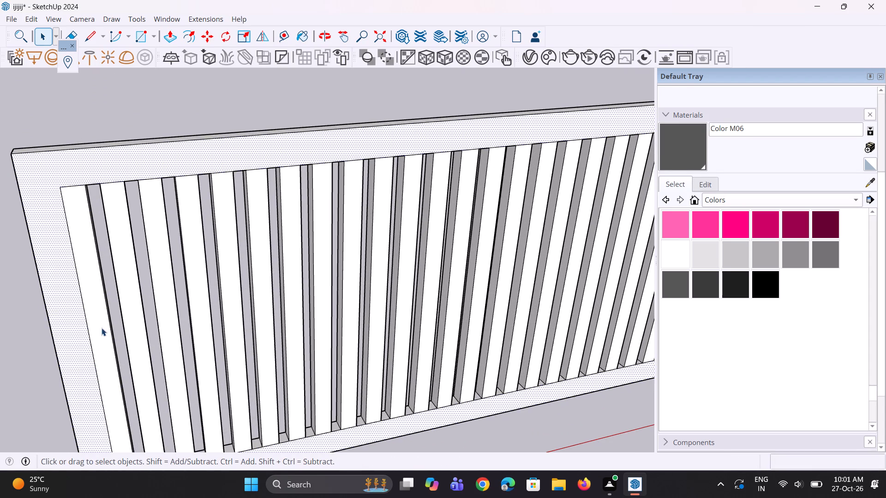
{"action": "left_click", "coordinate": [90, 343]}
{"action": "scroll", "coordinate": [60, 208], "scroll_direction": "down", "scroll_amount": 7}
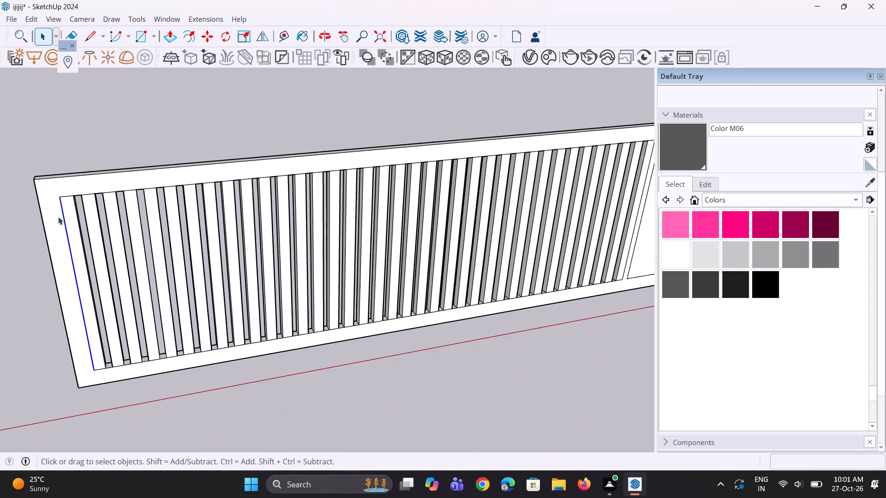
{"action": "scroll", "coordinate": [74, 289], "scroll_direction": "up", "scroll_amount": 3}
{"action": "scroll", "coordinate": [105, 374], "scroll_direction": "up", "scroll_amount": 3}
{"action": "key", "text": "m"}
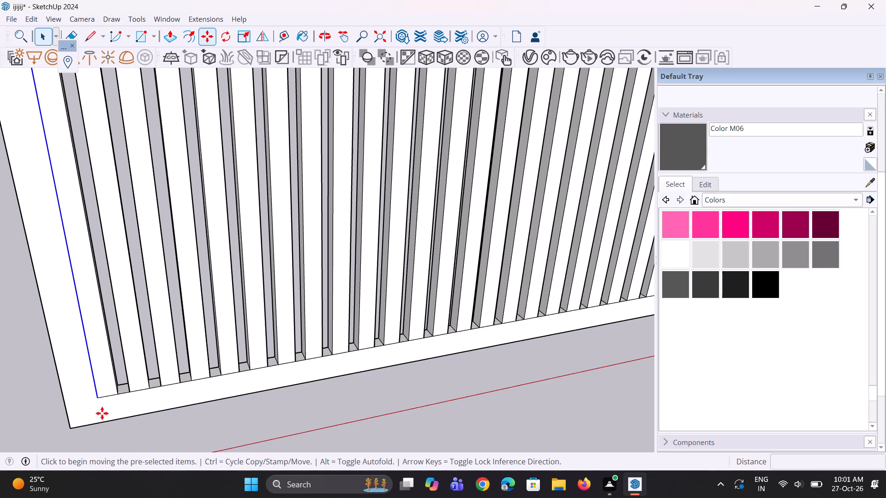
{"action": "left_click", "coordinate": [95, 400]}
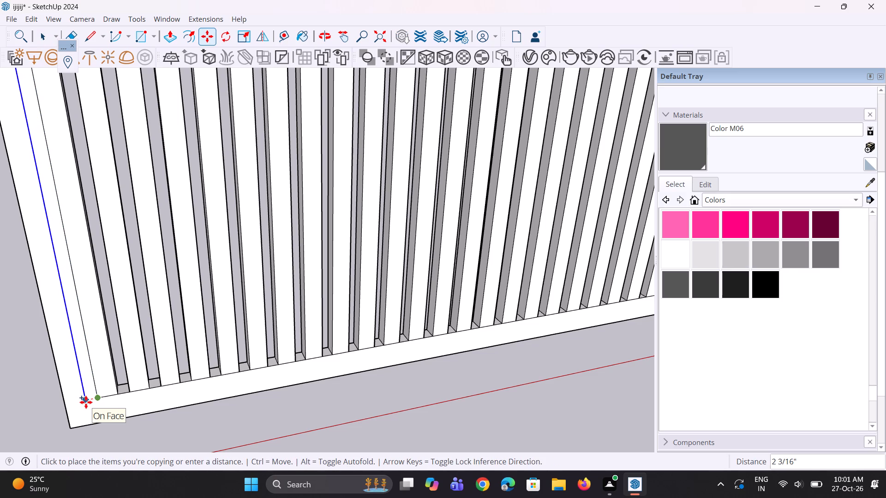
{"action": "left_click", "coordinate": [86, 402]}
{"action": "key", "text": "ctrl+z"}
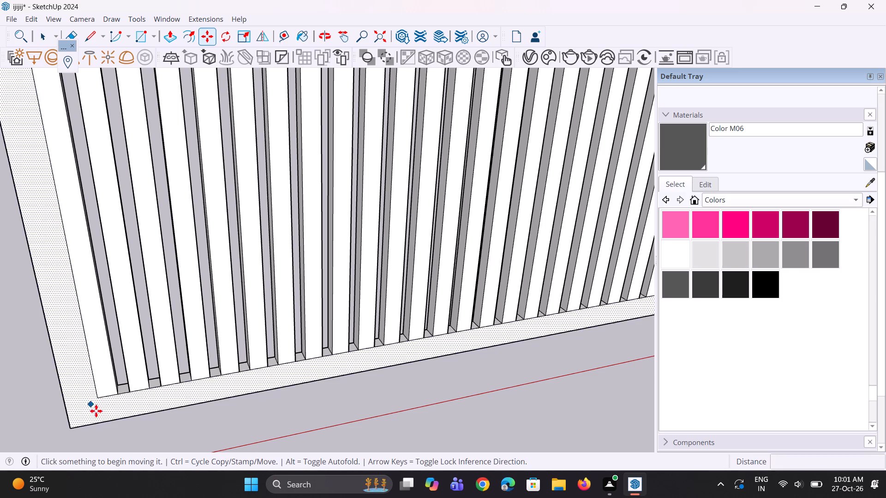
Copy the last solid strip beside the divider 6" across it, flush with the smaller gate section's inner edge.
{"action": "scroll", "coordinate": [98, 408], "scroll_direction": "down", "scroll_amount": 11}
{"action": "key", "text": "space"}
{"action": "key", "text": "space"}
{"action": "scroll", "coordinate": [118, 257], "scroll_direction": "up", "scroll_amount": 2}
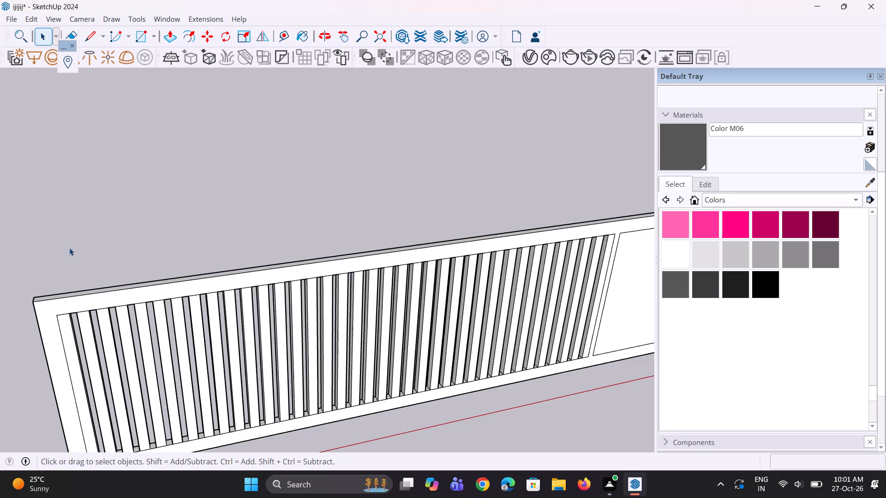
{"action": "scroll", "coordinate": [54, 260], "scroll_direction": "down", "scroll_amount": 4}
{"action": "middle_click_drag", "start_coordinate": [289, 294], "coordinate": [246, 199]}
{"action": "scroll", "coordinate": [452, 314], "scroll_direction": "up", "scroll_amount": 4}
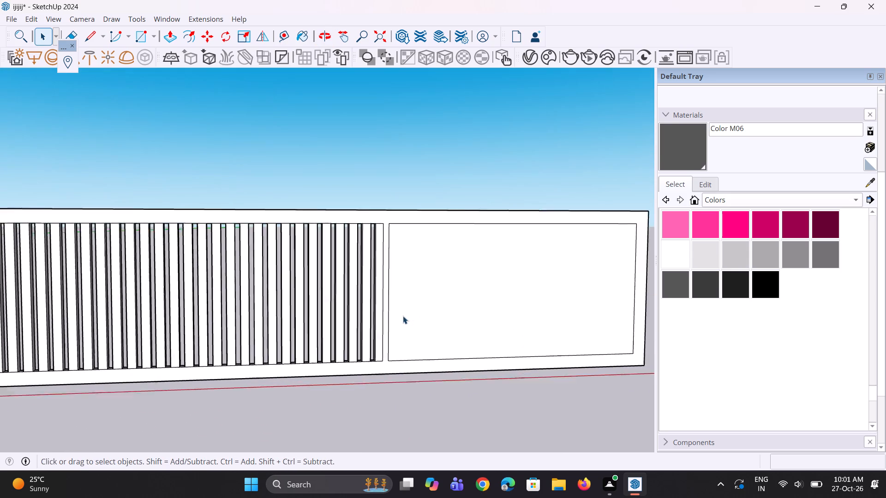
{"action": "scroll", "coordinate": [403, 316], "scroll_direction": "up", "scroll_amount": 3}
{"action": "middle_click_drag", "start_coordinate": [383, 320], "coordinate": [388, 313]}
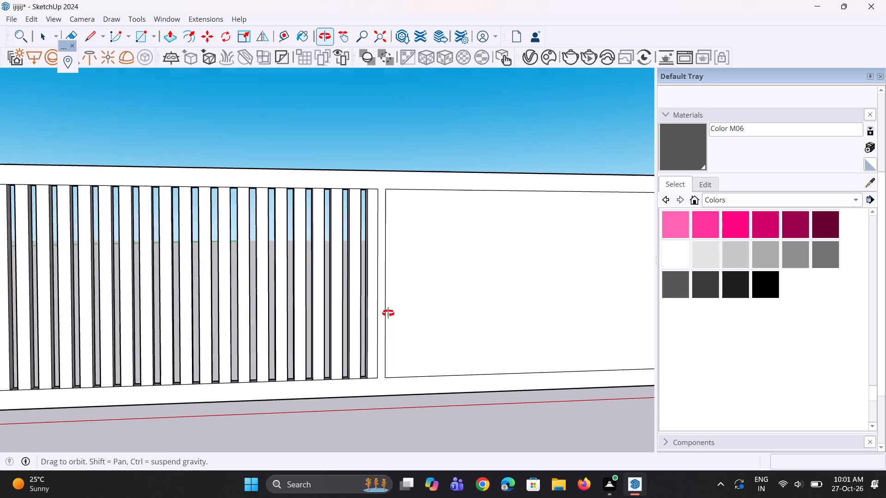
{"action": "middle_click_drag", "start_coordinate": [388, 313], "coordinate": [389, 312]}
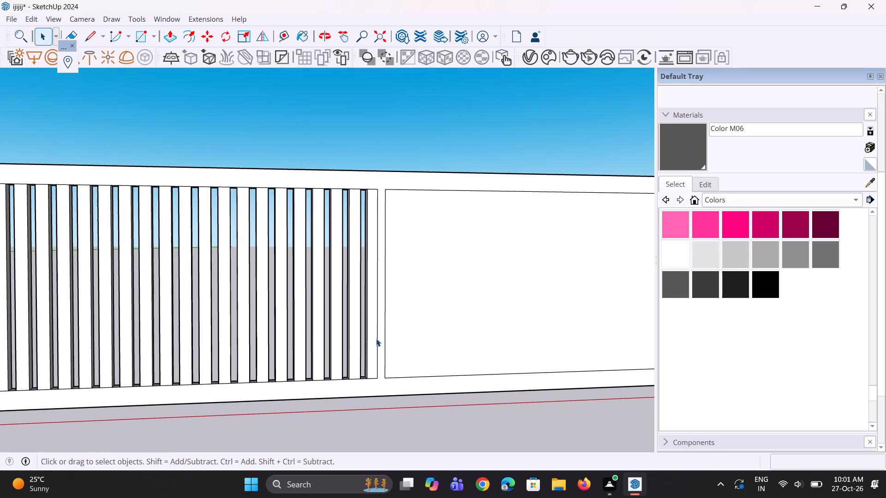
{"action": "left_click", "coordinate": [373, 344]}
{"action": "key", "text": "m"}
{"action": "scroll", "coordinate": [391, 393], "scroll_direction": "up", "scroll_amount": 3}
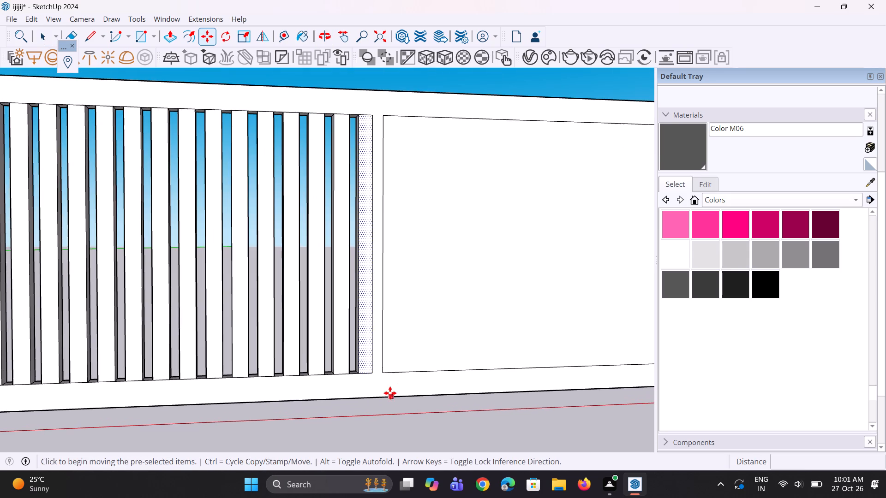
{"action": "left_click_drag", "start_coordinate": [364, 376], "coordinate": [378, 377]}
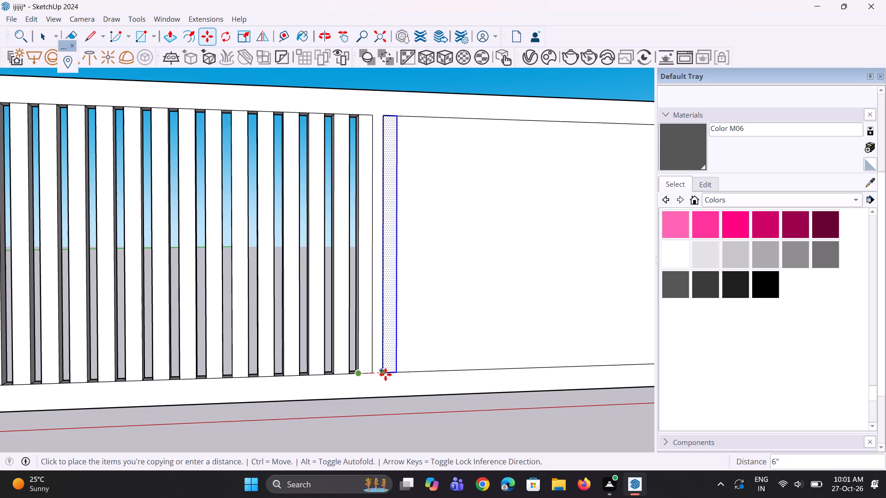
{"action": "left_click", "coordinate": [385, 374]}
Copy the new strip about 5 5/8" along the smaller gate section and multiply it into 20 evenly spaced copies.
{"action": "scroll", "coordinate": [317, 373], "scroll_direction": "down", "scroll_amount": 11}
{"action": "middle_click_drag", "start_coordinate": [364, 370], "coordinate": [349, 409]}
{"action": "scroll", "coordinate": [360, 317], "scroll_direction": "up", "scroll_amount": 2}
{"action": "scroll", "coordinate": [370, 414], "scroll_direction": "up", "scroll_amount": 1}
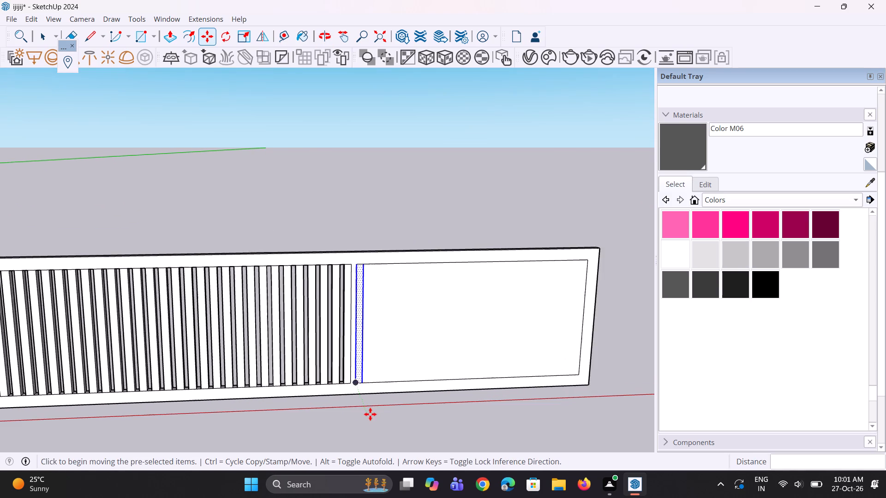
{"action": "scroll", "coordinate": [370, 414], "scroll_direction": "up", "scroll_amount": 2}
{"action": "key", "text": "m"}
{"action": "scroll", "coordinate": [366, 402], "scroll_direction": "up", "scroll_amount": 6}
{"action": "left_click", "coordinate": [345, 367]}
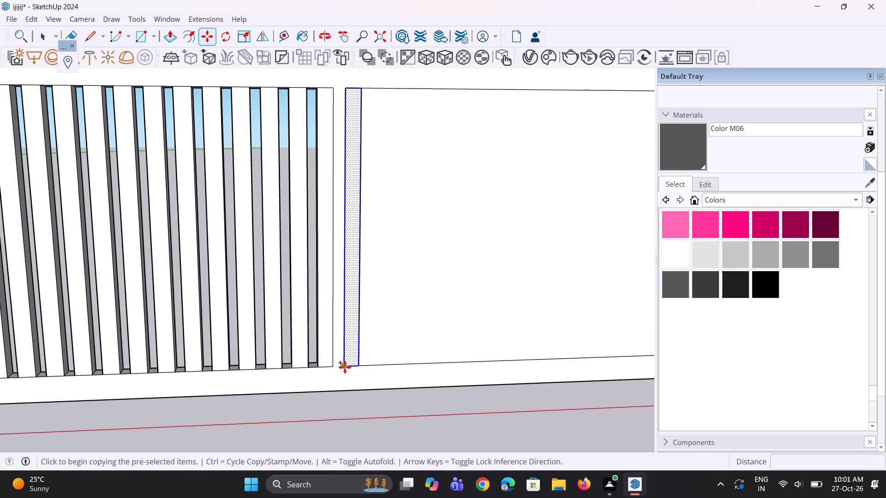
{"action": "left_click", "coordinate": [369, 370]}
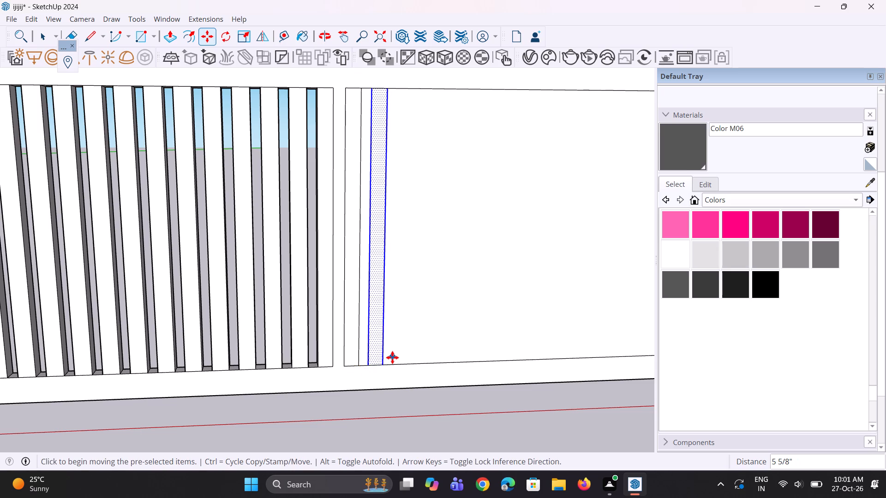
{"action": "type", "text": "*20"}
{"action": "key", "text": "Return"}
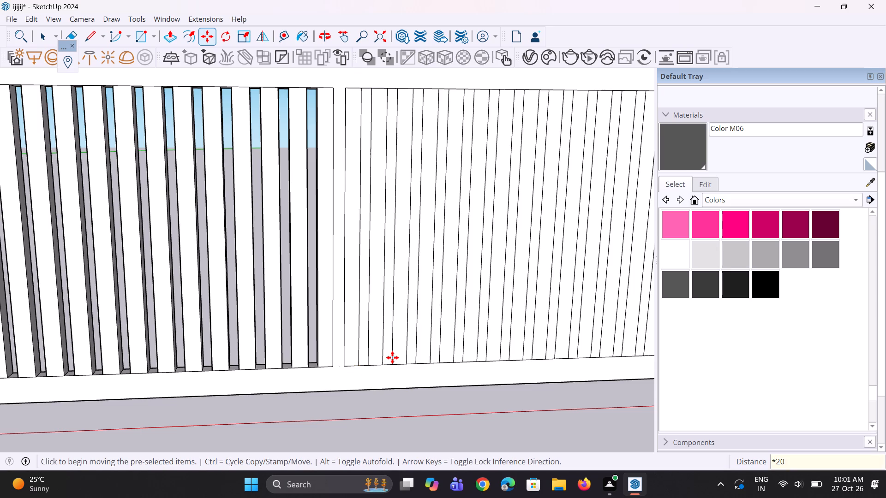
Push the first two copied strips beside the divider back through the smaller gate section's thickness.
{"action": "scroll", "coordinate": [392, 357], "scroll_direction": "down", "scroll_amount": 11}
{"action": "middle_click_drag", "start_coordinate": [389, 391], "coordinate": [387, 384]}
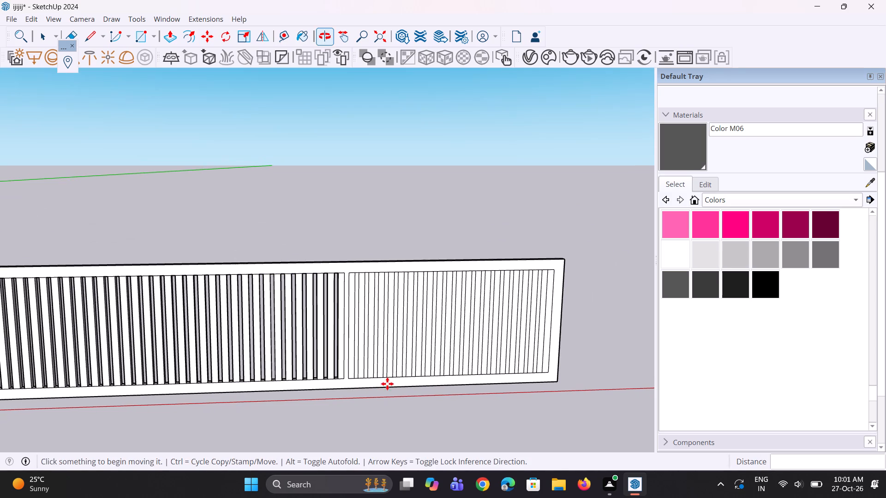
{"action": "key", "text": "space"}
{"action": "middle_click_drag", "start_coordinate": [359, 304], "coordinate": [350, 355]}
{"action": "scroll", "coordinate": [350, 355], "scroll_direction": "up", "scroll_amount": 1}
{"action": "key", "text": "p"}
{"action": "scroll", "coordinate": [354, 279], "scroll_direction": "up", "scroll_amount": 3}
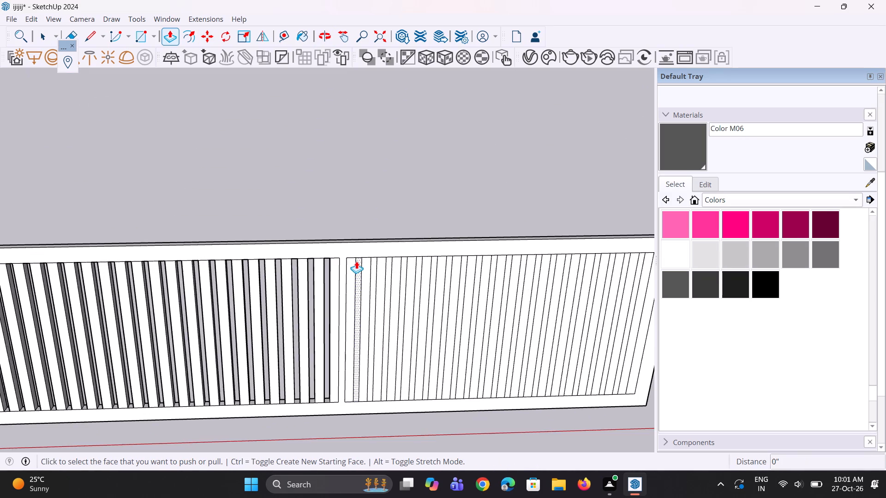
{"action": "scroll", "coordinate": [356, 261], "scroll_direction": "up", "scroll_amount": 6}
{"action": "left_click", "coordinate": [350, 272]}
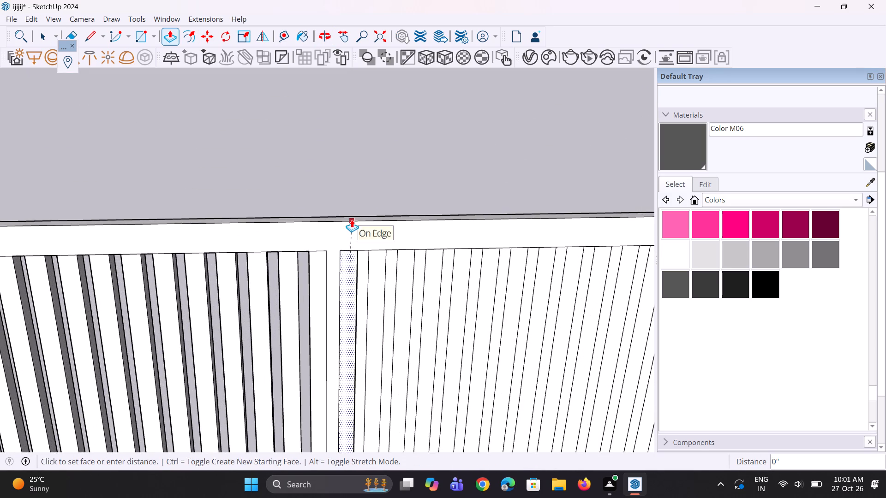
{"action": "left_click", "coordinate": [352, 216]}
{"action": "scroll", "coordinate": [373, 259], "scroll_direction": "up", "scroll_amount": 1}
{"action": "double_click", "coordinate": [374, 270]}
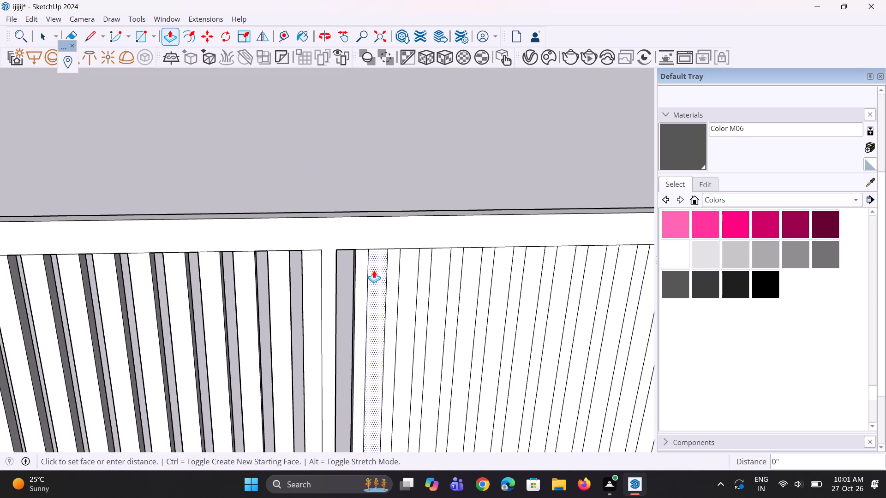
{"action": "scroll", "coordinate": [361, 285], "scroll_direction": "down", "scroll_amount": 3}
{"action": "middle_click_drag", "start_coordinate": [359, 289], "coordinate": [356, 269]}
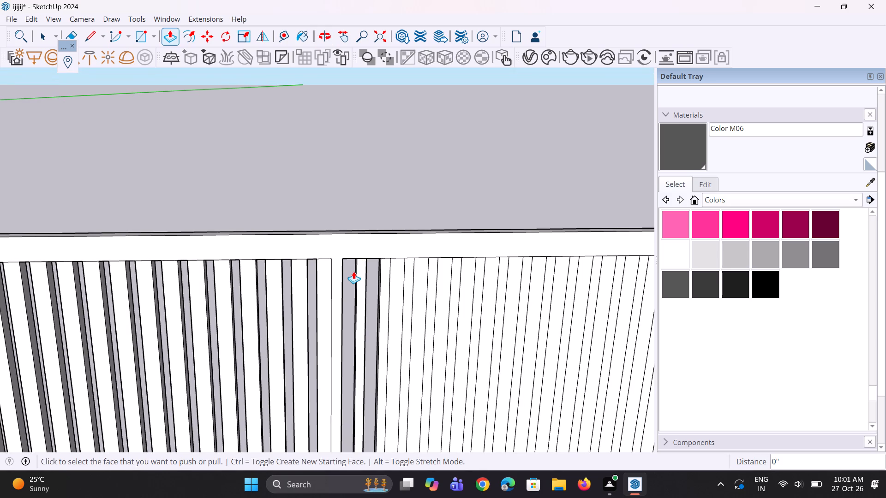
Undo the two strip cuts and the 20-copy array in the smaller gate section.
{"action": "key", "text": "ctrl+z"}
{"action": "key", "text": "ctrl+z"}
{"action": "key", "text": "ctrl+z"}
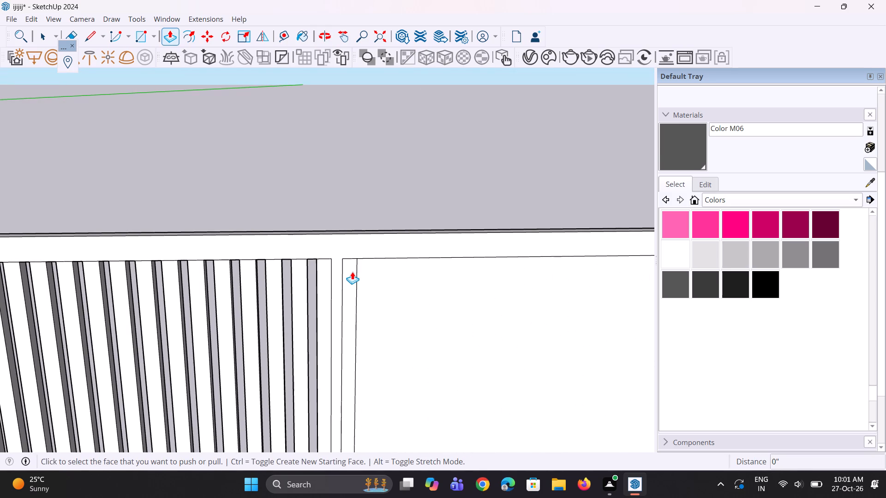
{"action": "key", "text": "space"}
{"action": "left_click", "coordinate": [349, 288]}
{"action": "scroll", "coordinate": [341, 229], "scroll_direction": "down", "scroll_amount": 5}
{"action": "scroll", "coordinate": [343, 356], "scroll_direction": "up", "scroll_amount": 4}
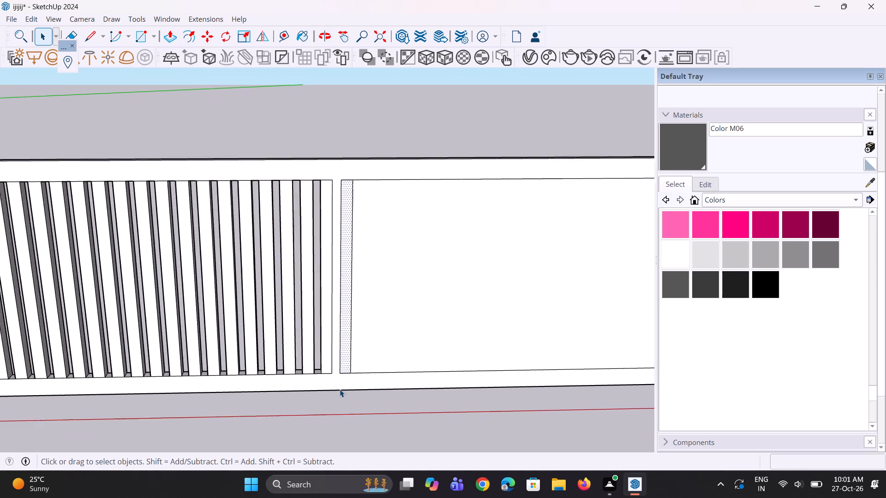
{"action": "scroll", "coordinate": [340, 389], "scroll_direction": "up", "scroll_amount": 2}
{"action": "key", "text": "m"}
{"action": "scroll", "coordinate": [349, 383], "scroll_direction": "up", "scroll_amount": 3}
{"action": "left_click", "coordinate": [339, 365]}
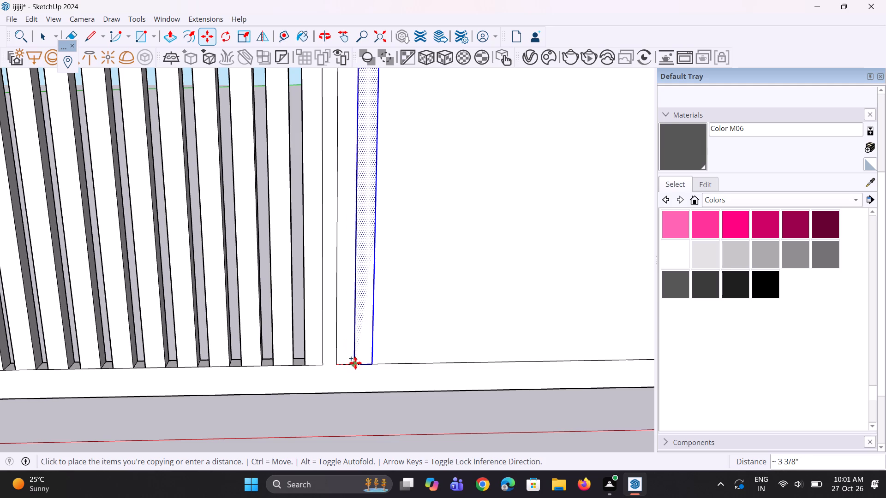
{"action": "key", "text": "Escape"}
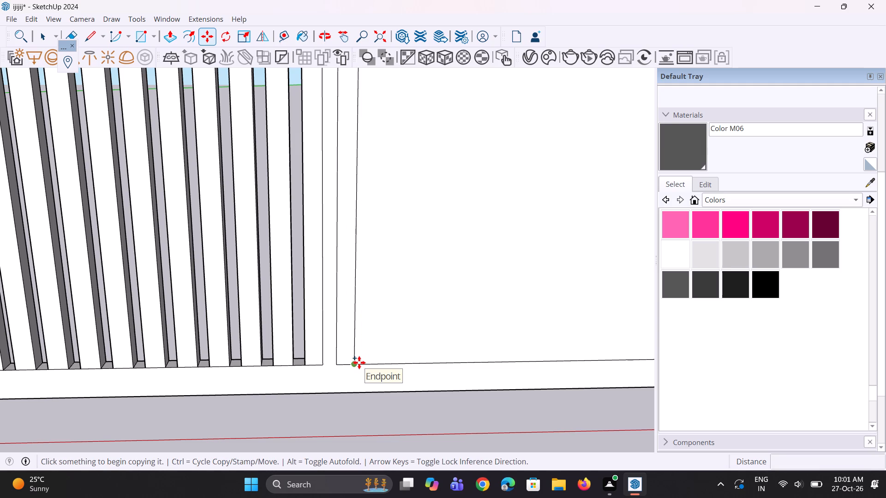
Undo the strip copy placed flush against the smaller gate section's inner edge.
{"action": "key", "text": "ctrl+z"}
Copy the larger section's last solid strip about 7 13/16" across the divider, leaving a narrow gap inside the smaller section.
{"action": "key", "text": "space"}
{"action": "key", "text": "space"}
{"action": "left_click", "coordinate": [310, 355]}
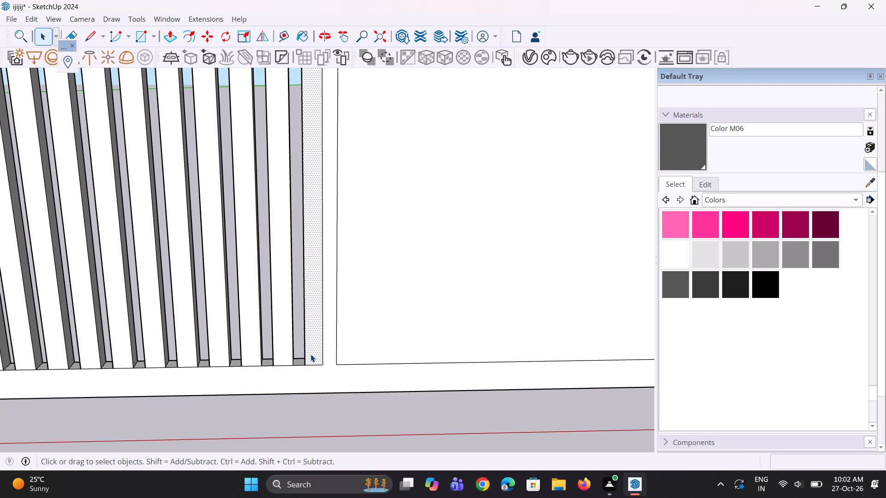
{"action": "key", "text": "m"}
{"action": "scroll", "coordinate": [309, 365], "scroll_direction": "up", "scroll_amount": 2}
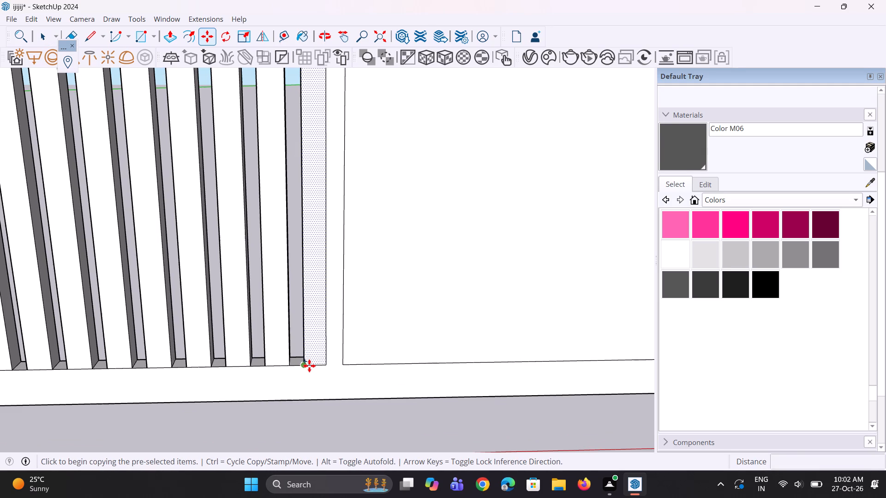
{"action": "left_click", "coordinate": [309, 366]}
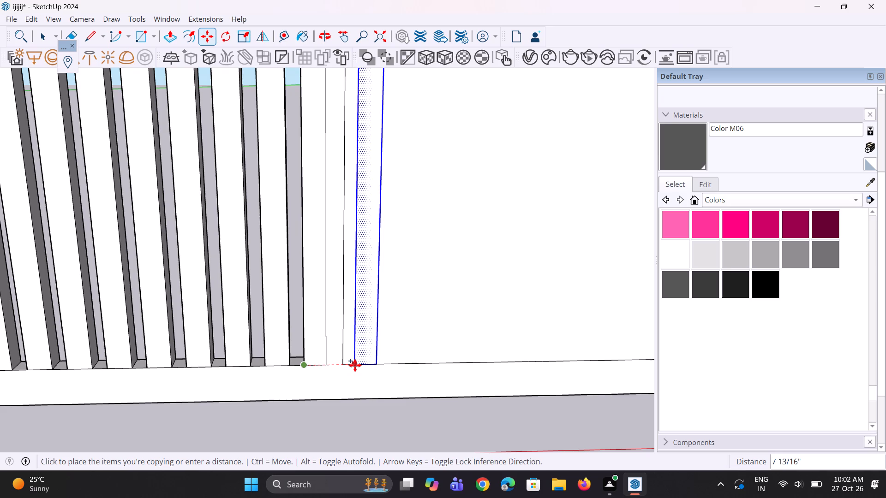
{"action": "left_click", "coordinate": [358, 366]}
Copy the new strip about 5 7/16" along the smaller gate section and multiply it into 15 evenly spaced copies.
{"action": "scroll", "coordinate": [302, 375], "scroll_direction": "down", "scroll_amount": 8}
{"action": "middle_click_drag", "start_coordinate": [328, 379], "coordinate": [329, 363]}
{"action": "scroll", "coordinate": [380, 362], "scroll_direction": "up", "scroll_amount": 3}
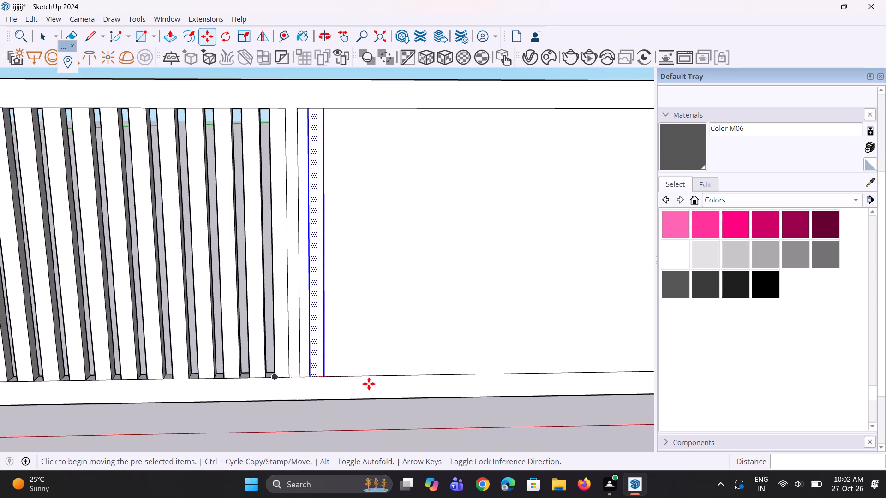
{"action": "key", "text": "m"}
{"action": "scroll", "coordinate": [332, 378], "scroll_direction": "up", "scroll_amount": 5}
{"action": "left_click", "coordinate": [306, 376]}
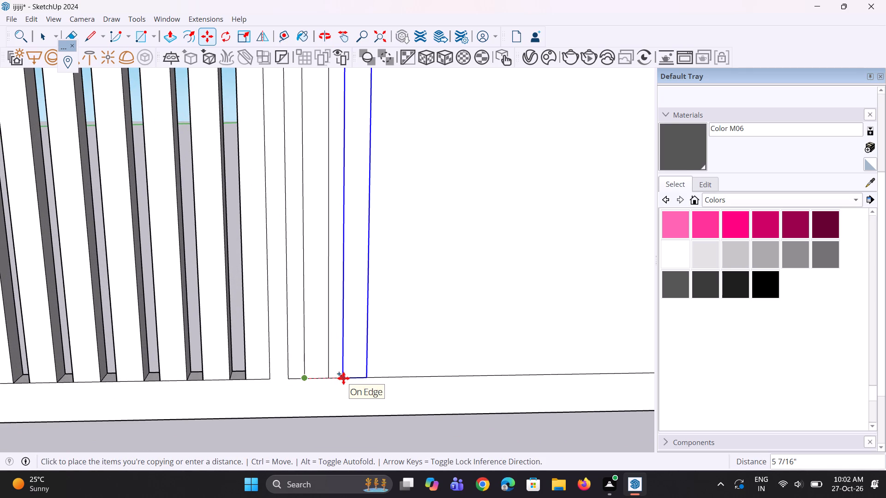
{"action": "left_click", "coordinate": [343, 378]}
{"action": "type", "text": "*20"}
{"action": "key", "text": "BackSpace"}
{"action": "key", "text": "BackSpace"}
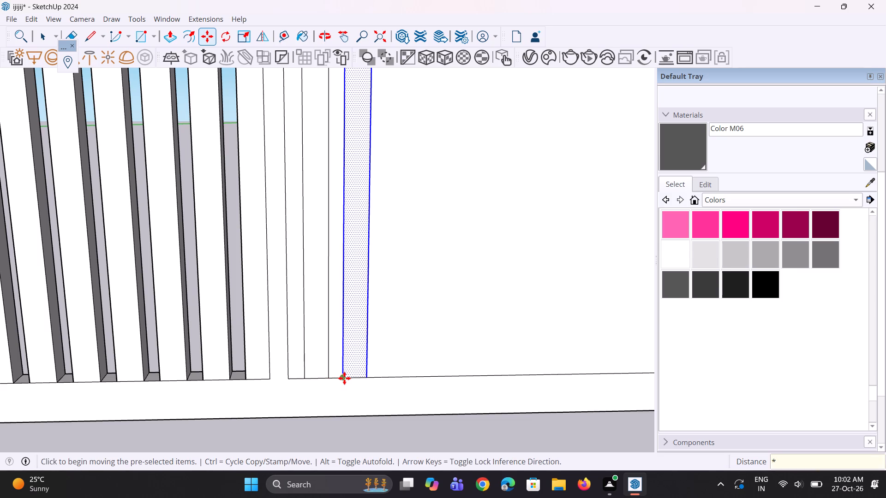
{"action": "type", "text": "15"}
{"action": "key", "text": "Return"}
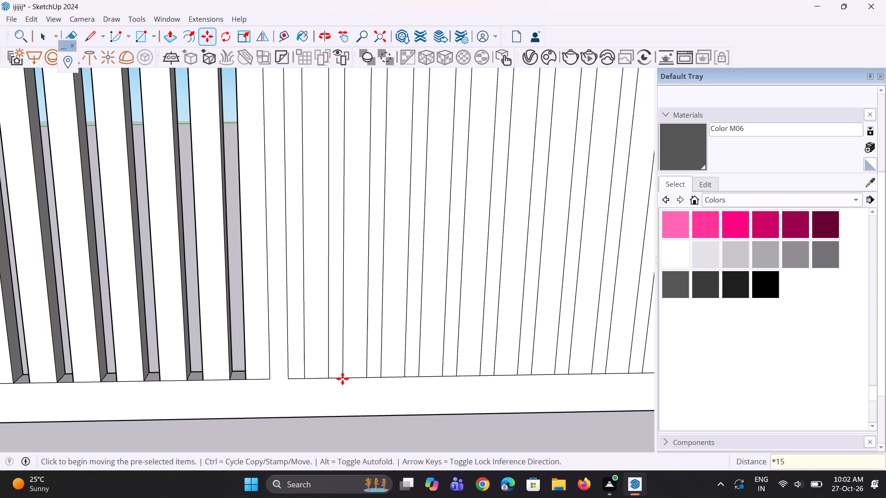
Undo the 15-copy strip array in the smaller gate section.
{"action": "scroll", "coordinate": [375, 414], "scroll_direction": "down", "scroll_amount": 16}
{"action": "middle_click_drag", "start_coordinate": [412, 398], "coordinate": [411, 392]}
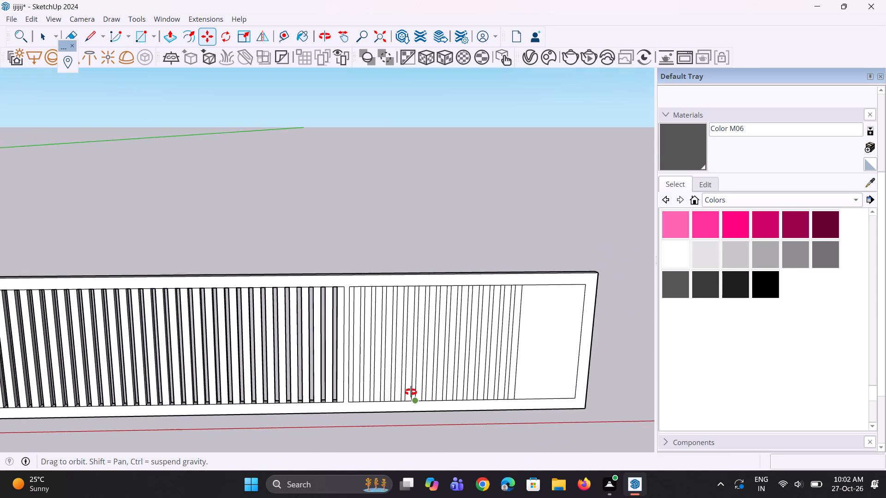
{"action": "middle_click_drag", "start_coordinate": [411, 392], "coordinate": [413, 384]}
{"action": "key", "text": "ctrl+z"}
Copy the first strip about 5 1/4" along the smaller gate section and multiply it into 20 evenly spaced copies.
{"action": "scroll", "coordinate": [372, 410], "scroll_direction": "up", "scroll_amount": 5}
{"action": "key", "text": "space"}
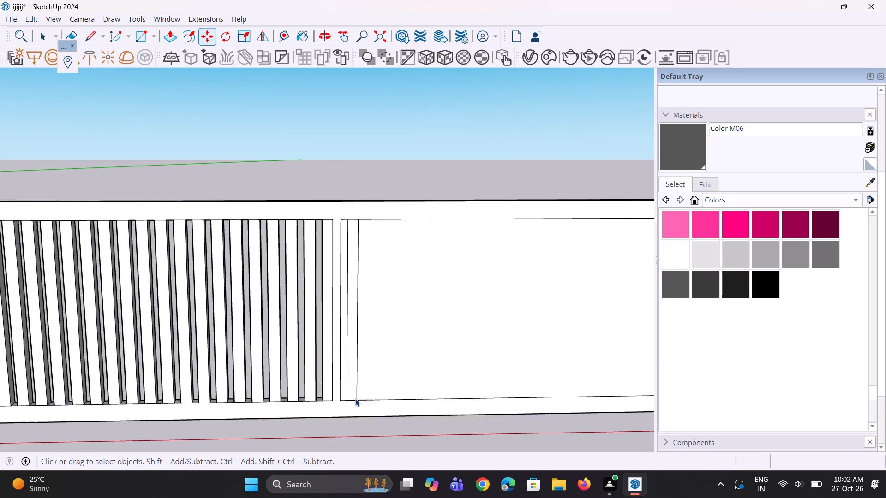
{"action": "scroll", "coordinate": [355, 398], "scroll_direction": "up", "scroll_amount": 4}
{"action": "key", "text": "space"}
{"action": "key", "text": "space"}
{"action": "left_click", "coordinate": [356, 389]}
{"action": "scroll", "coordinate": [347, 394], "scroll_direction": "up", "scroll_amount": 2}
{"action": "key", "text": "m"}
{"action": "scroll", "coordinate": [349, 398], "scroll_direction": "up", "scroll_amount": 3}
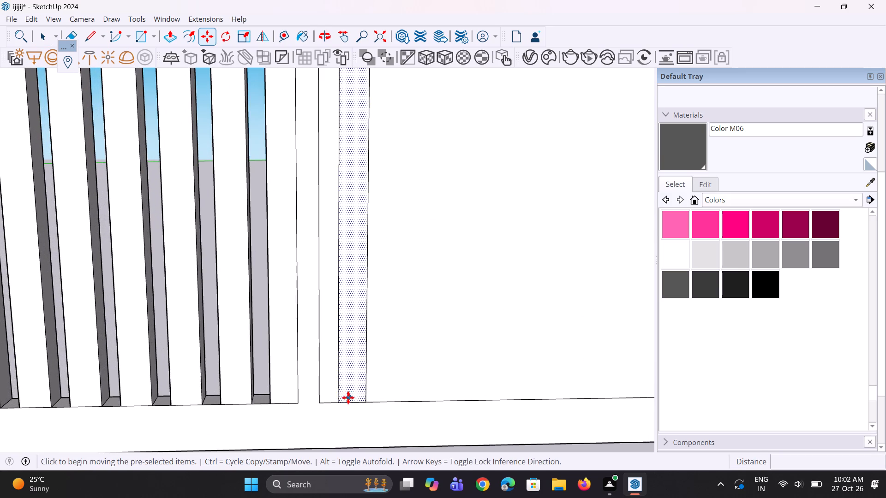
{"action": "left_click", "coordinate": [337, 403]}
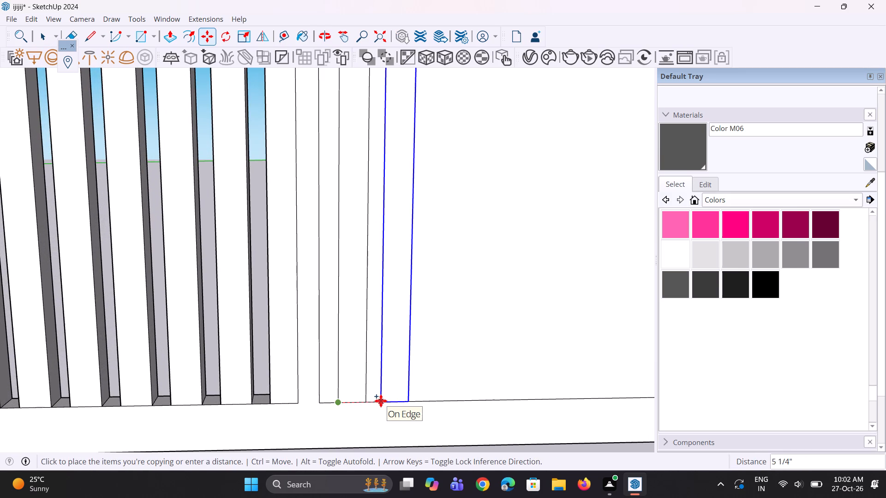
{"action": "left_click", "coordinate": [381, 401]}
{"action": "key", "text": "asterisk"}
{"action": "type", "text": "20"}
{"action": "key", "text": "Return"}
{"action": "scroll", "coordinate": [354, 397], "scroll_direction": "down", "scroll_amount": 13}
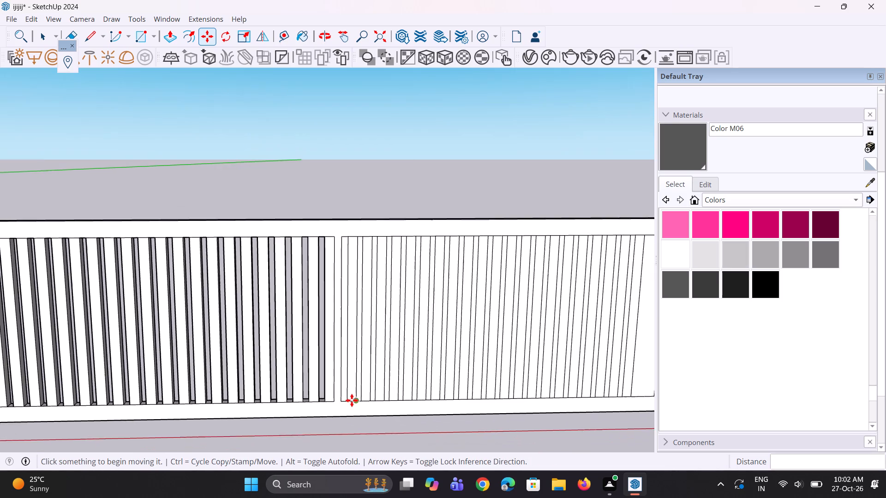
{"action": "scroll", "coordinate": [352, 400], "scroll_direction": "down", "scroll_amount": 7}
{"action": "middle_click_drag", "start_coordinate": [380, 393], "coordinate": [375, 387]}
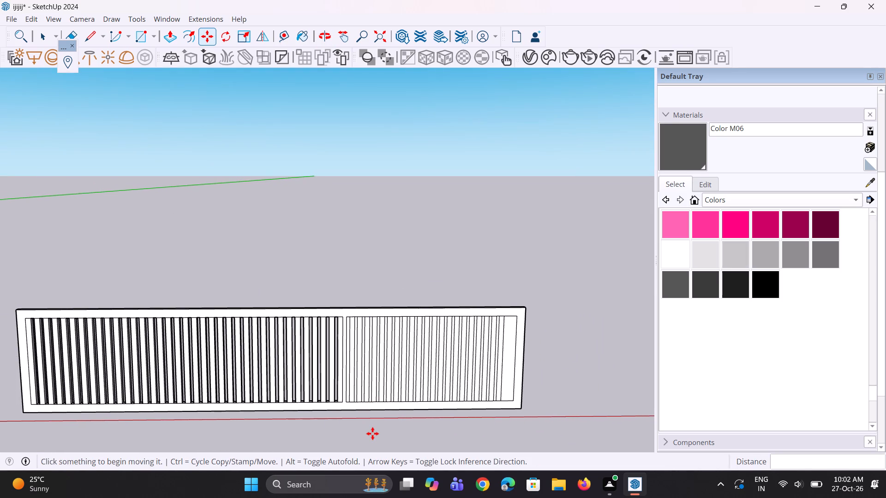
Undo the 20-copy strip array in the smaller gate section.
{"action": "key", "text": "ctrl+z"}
Copy the first strip about 5 7/16" along the smaller gate section and multiply it into 24 evenly spaced copies.
{"action": "scroll", "coordinate": [364, 420], "scroll_direction": "up", "scroll_amount": 6}
{"action": "key", "text": "space"}
{"action": "key", "text": "space"}
{"action": "key", "text": "space"}
{"action": "scroll", "coordinate": [353, 389], "scroll_direction": "up", "scroll_amount": 5}
{"action": "key", "text": "space"}
{"action": "key", "text": "space"}
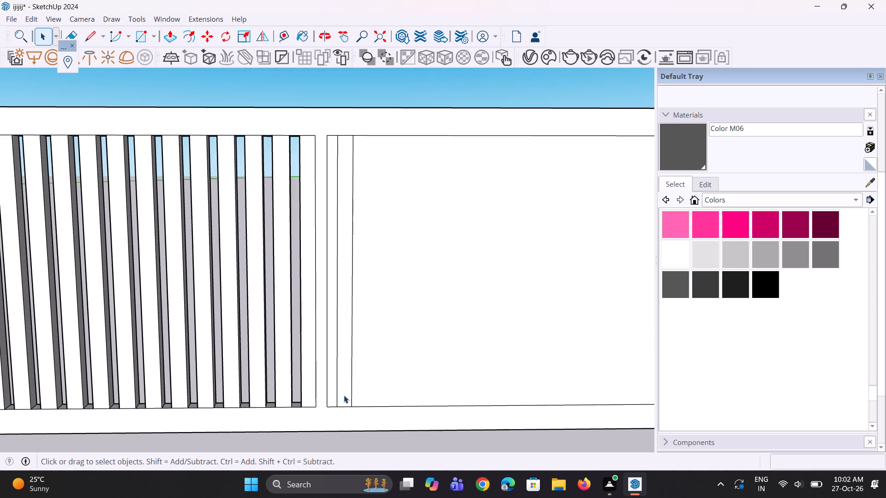
{"action": "left_click", "coordinate": [341, 396]}
{"action": "scroll", "coordinate": [340, 402], "scroll_direction": "up", "scroll_amount": 4}
{"action": "key", "text": "m"}
{"action": "scroll", "coordinate": [336, 418], "scroll_direction": "up", "scroll_amount": 6}
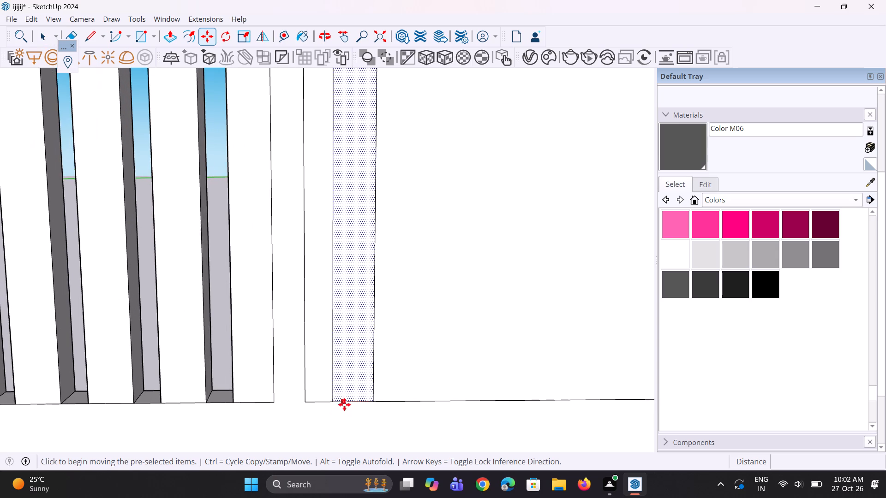
{"action": "left_click", "coordinate": [334, 403]}
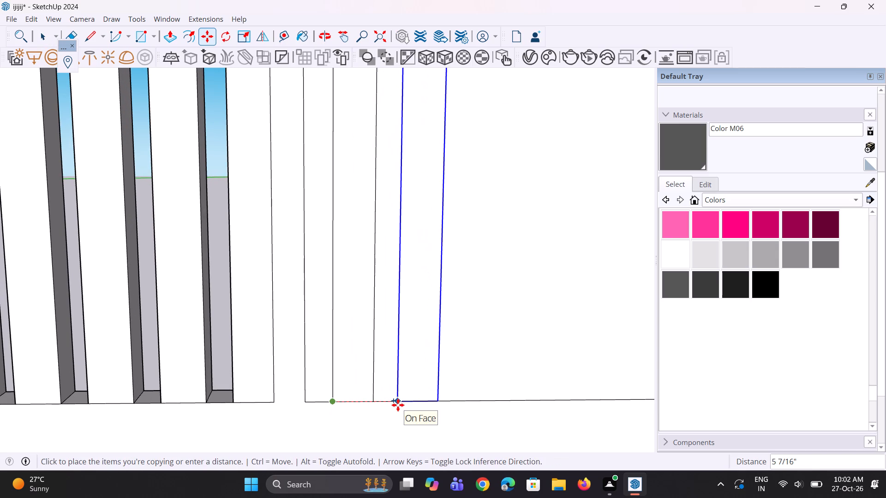
{"action": "left_click", "coordinate": [398, 405]}
{"action": "type", "text": "*2"}
{"action": "key", "text": "4"}
{"action": "key", "text": "Return"}
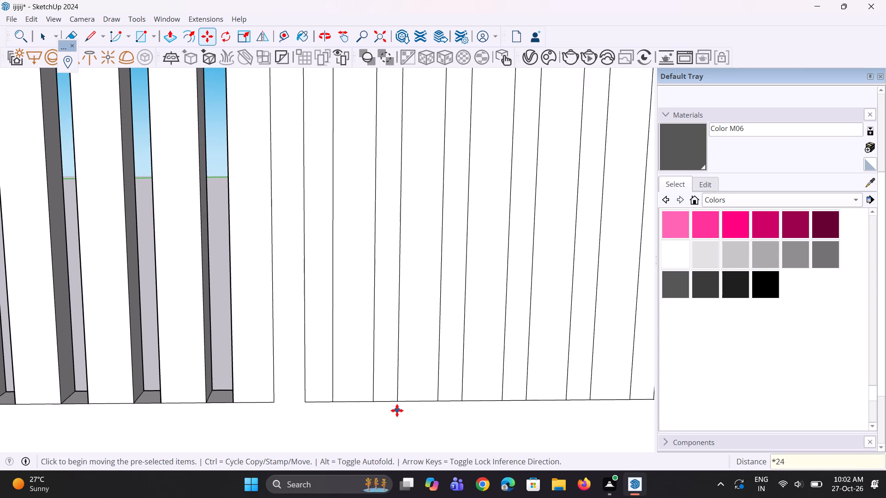
{"action": "scroll", "coordinate": [359, 400], "scroll_direction": "down", "scroll_amount": 18}
{"action": "scroll", "coordinate": [394, 399], "scroll_direction": "down", "scroll_amount": 4}
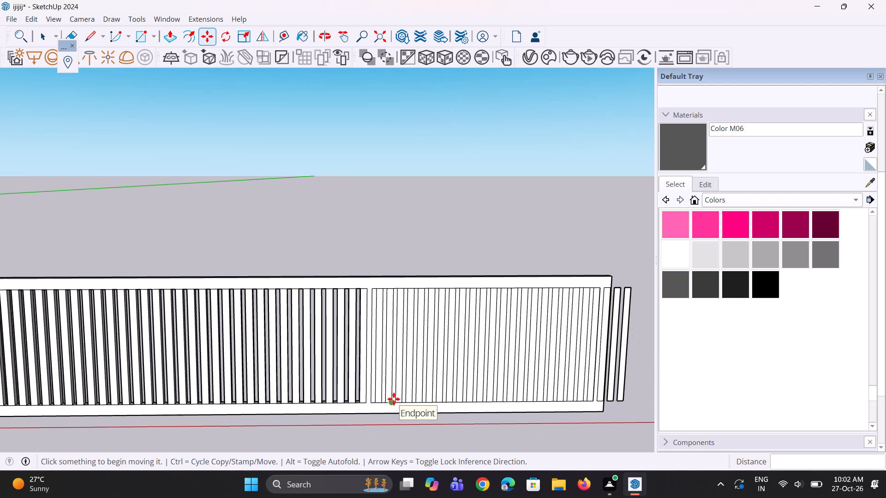
Erase the edges of the surplus strip copy that lies on the gate's outer end frame.
{"action": "scroll", "coordinate": [593, 386], "scroll_direction": "up", "scroll_amount": 5}
{"action": "key", "text": "space"}
{"action": "key", "text": "space"}
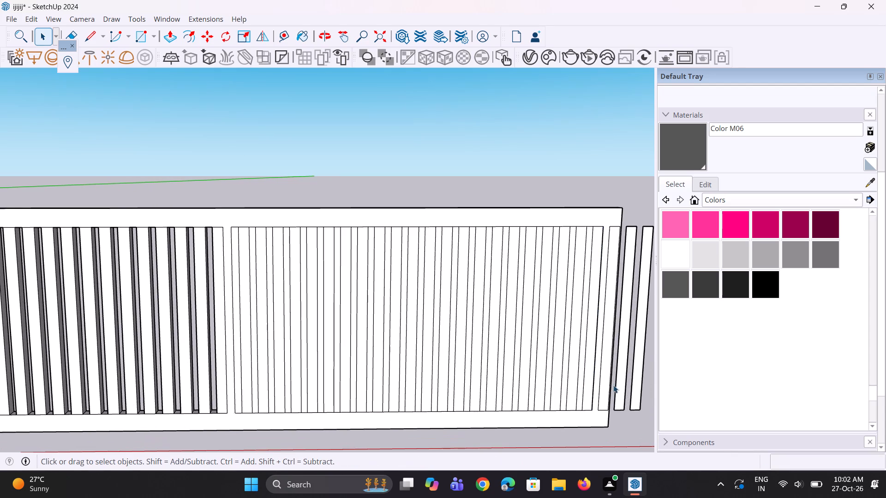
{"action": "scroll", "coordinate": [602, 404], "scroll_direction": "up", "scroll_amount": 6}
{"action": "key", "text": "e"}
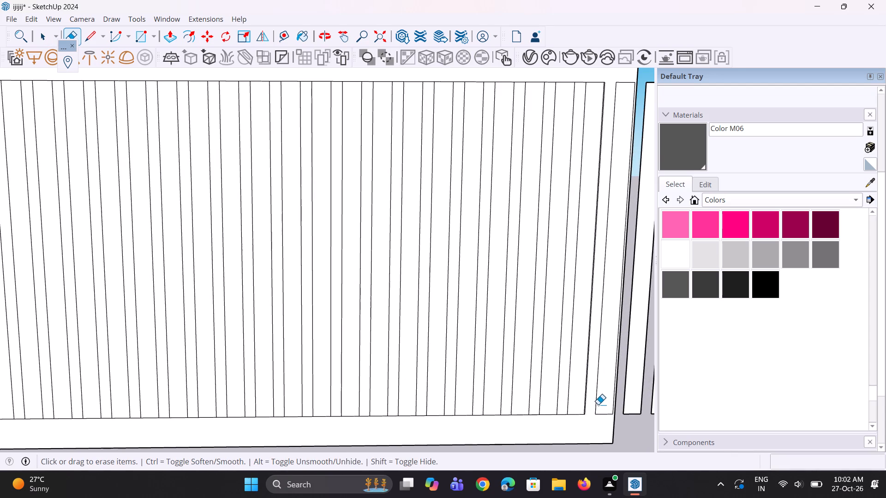
{"action": "left_click_drag", "start_coordinate": [595, 406], "coordinate": [599, 414]}
{"action": "scroll", "coordinate": [609, 416], "scroll_direction": "up", "scroll_amount": 6}
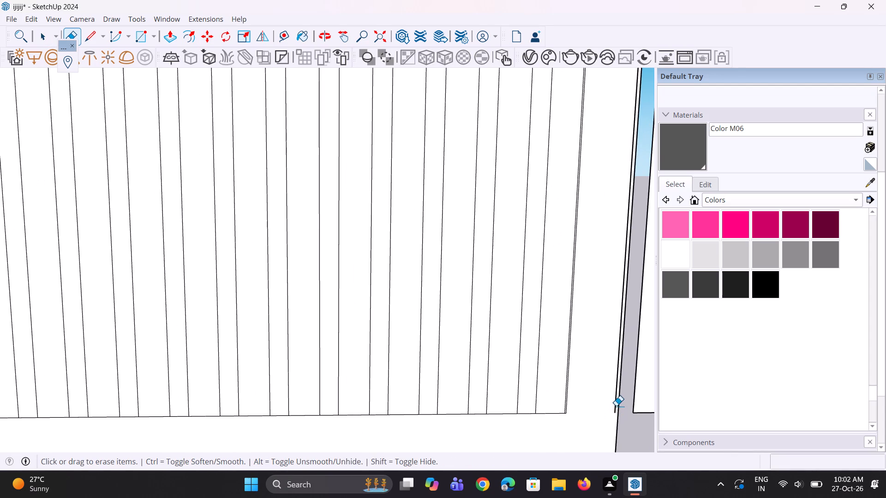
{"action": "left_click", "coordinate": [616, 406]}
{"action": "scroll", "coordinate": [587, 425], "scroll_direction": "down", "scroll_amount": 12}
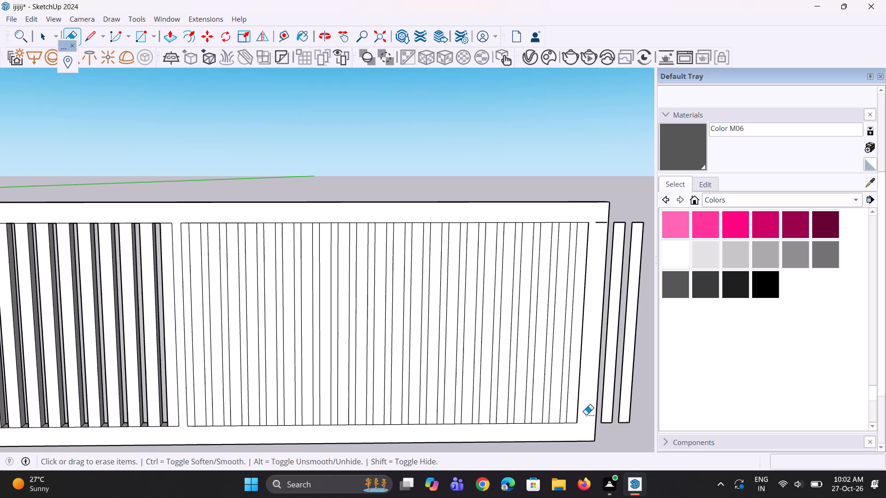
{"action": "scroll", "coordinate": [614, 282], "scroll_direction": "up", "scroll_amount": 3}
{"action": "scroll", "coordinate": [595, 223], "scroll_direction": "up", "scroll_amount": 3}
{"action": "left_click_drag", "start_coordinate": [598, 197], "coordinate": [599, 210]}
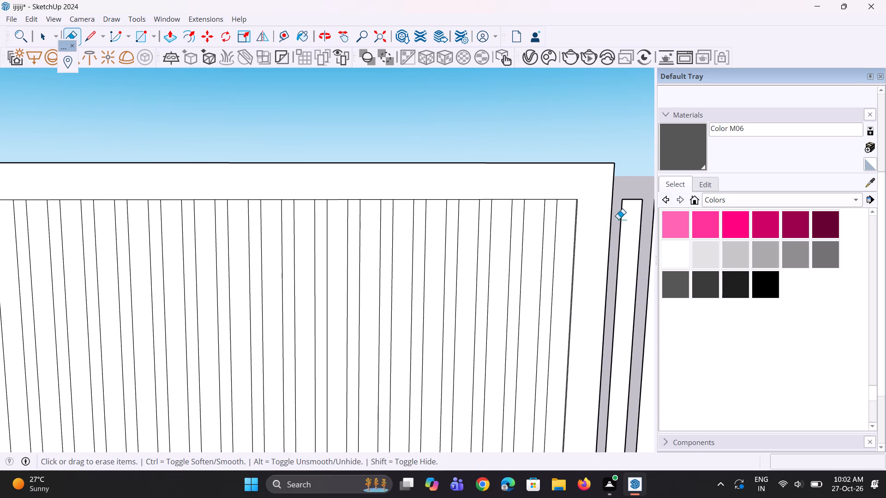
Erase the two surplus strip copies standing beyond the gate's outer end, including their leftover short edges.
{"action": "left_click", "coordinate": [624, 203]}
{"action": "left_click_drag", "start_coordinate": [629, 202], "coordinate": [634, 203]}
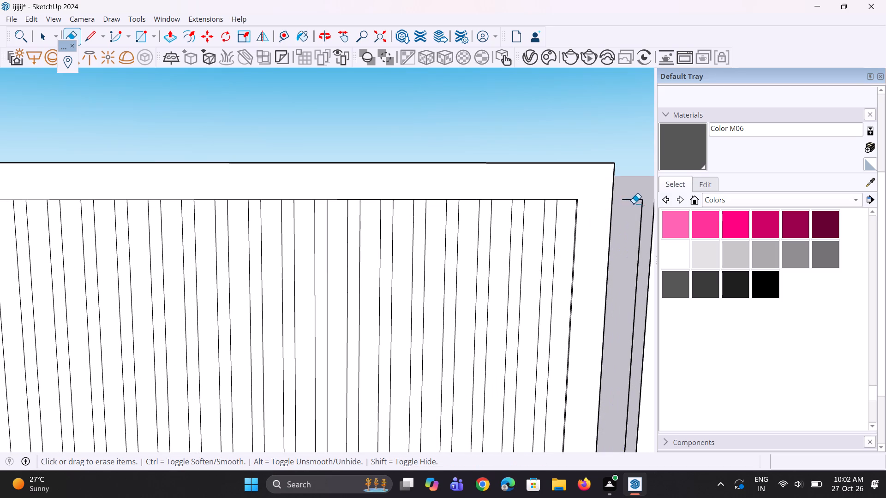
{"action": "left_click_drag", "start_coordinate": [634, 203], "coordinate": [642, 207]}
{"action": "left_click", "coordinate": [640, 202]}
{"action": "scroll", "coordinate": [576, 212], "scroll_direction": "down", "scroll_amount": 2}
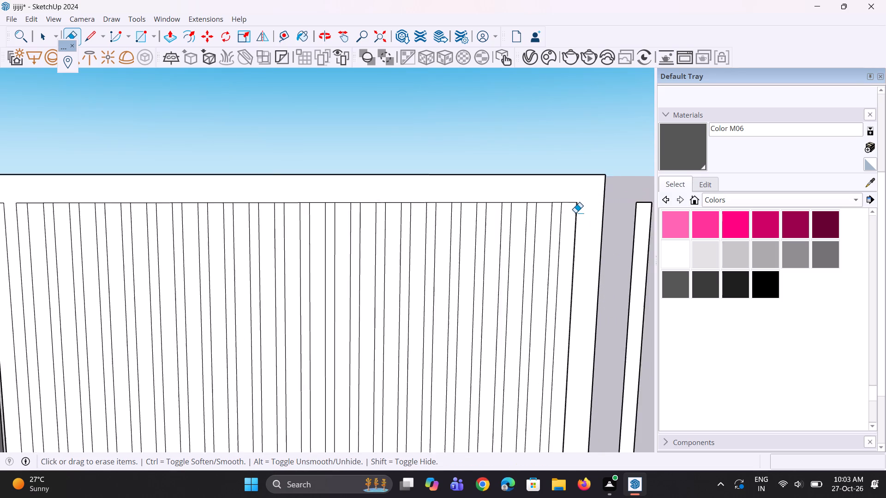
{"action": "scroll", "coordinate": [575, 213], "scroll_direction": "down", "scroll_amount": 4}
{"action": "left_click_drag", "start_coordinate": [595, 409], "coordinate": [596, 416]}
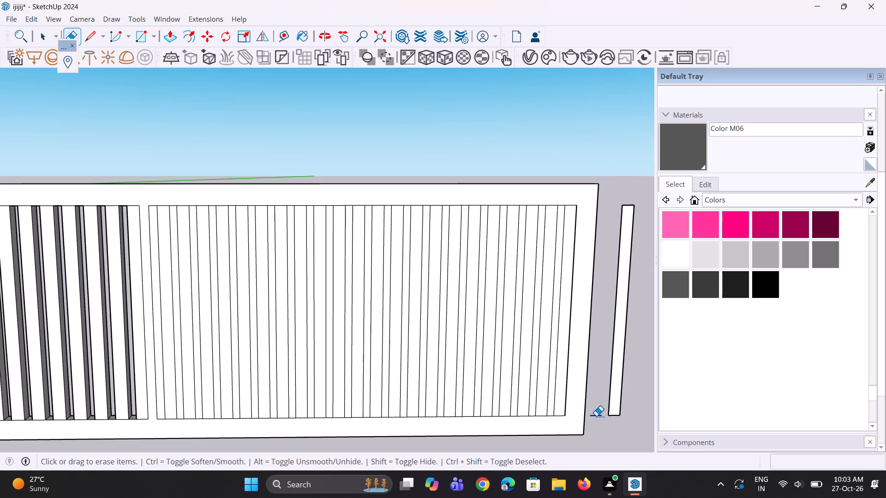
{"action": "left_click_drag", "start_coordinate": [596, 416], "coordinate": [597, 419]}
{"action": "scroll", "coordinate": [615, 415], "scroll_direction": "up", "scroll_amount": 2}
{"action": "left_click", "coordinate": [615, 412]}
{"action": "left_click", "coordinate": [616, 404]}
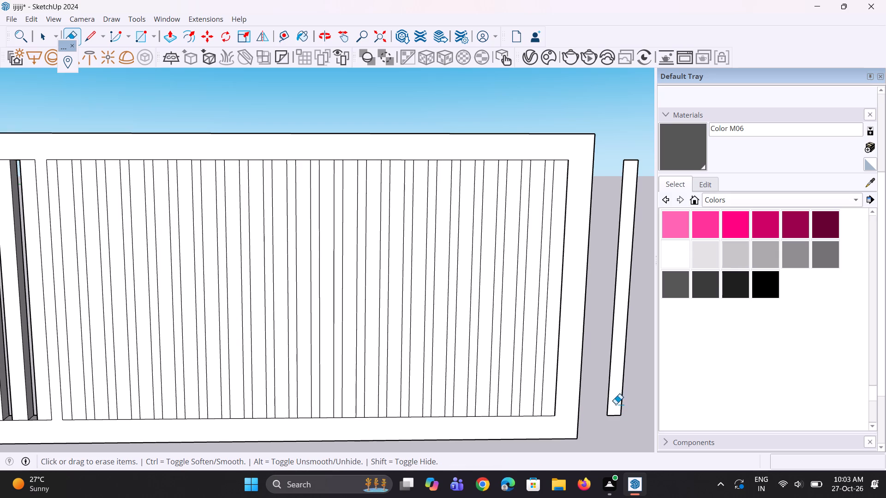
{"action": "left_click_drag", "start_coordinate": [610, 404], "coordinate": [621, 406]}
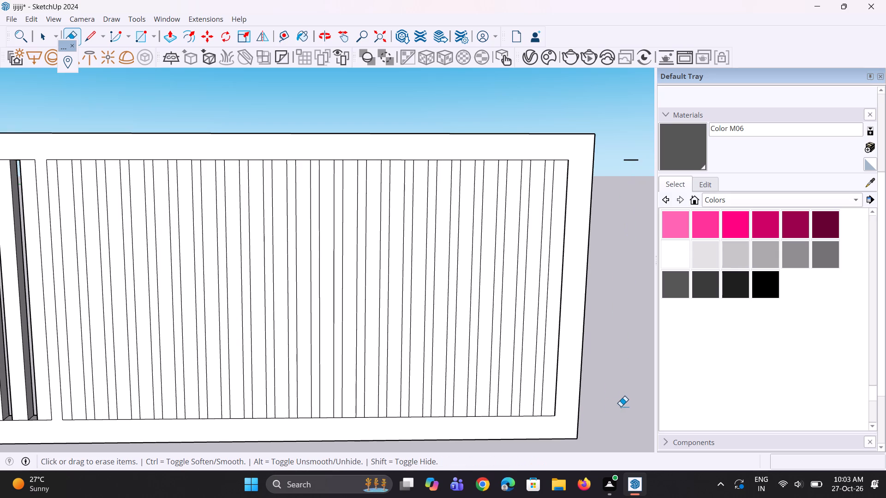
{"action": "scroll", "coordinate": [601, 414], "scroll_direction": "down", "scroll_amount": 2}
{"action": "left_click_drag", "start_coordinate": [630, 204], "coordinate": [620, 219]}
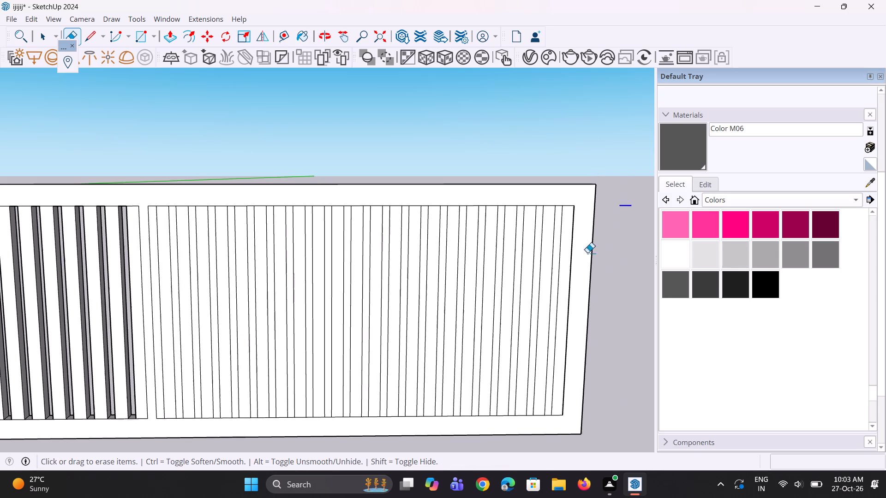
Erase the smaller section's outer border line beside the last strip, plus its leftover stubs at the upper and lower corners.
{"action": "scroll", "coordinate": [538, 305], "scroll_direction": "down", "scroll_amount": 7}
{"action": "scroll", "coordinate": [545, 290], "scroll_direction": "up", "scroll_amount": 11}
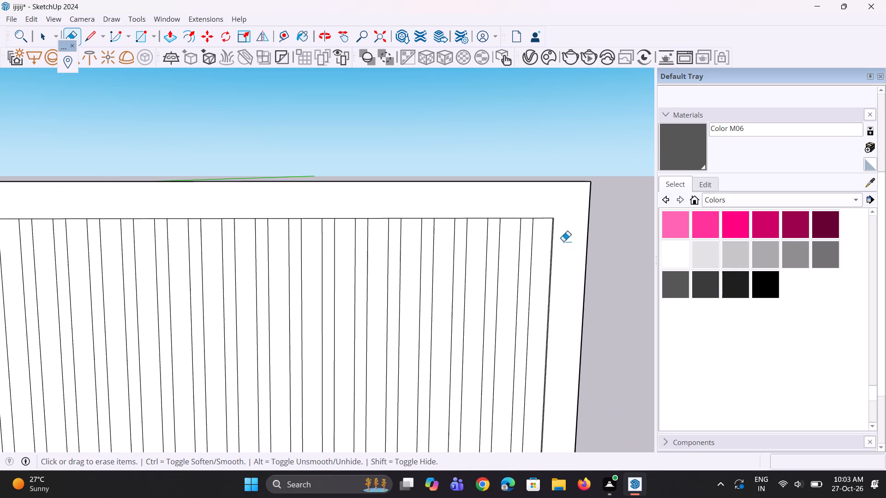
{"action": "scroll", "coordinate": [563, 241], "scroll_direction": "up", "scroll_amount": 20}
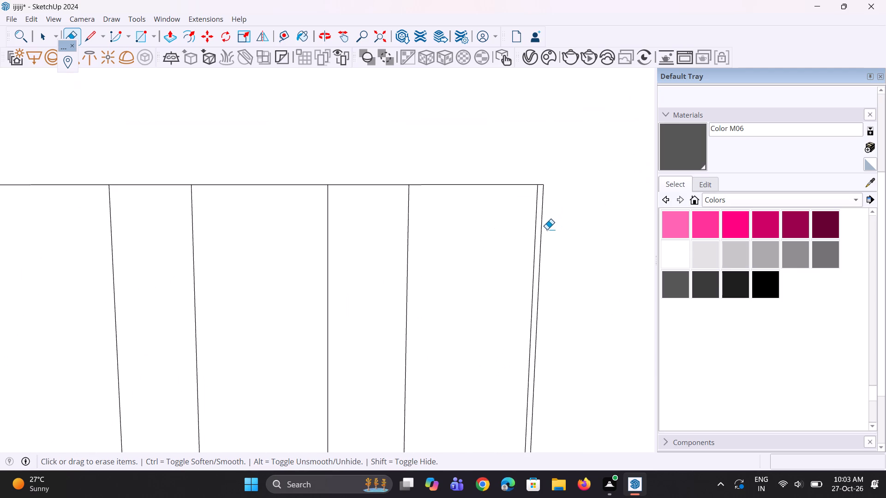
{"action": "left_click", "coordinate": [542, 230]}
{"action": "scroll", "coordinate": [537, 200], "scroll_direction": "up", "scroll_amount": 9}
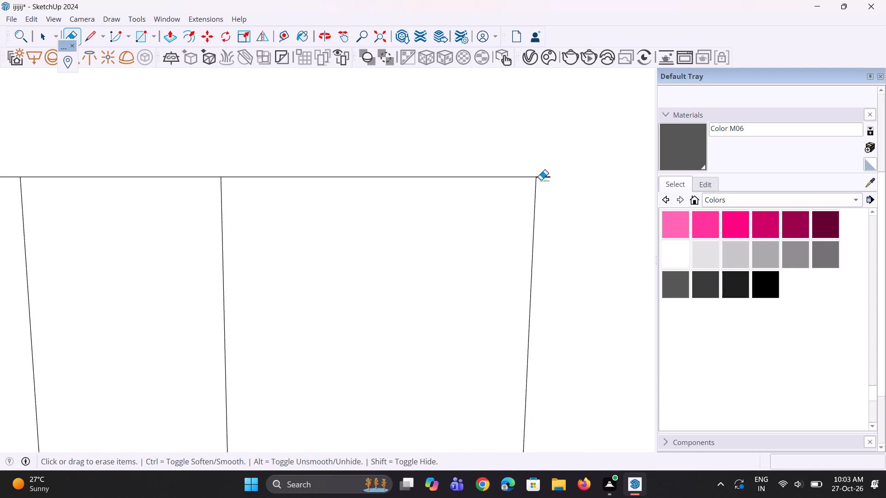
{"action": "left_click_drag", "start_coordinate": [541, 179], "coordinate": [544, 173]}
{"action": "scroll", "coordinate": [536, 173], "scroll_direction": "down", "scroll_amount": 19}
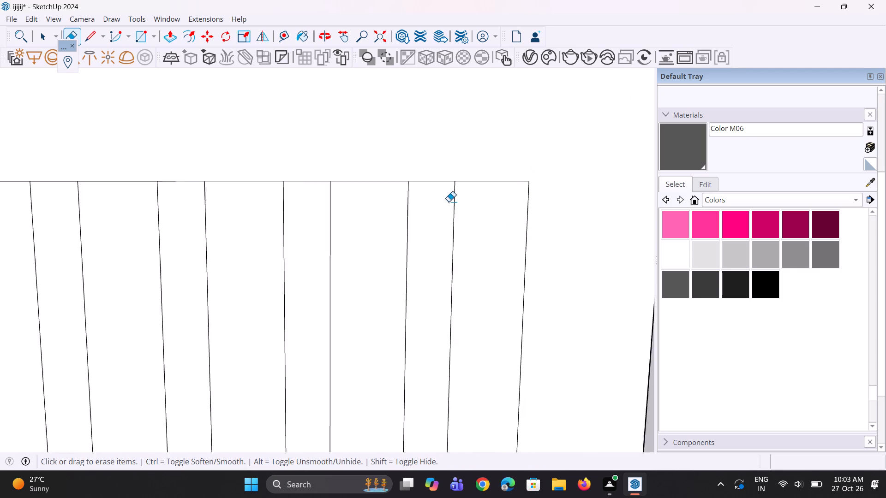
{"action": "scroll", "coordinate": [449, 202], "scroll_direction": "down", "scroll_amount": 16}
{"action": "scroll", "coordinate": [464, 436], "scroll_direction": "up", "scroll_amount": 3}
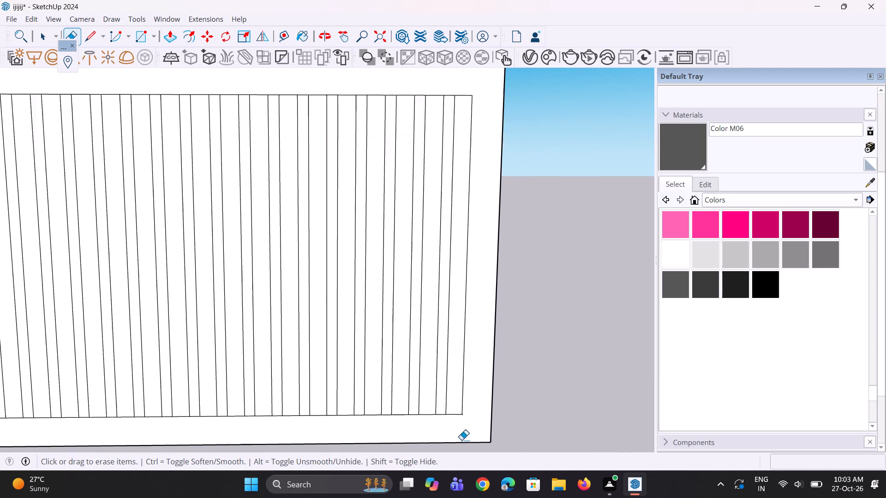
{"action": "scroll", "coordinate": [461, 440], "scroll_direction": "up", "scroll_amount": 2}
{"action": "scroll", "coordinate": [451, 403], "scroll_direction": "up", "scroll_amount": 10}
{"action": "scroll", "coordinate": [474, 403], "scroll_direction": "up", "scroll_amount": 11}
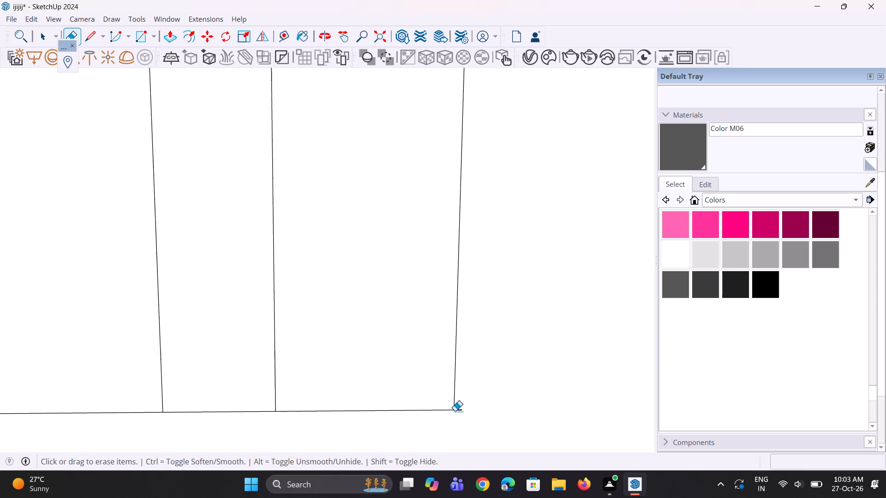
{"action": "scroll", "coordinate": [455, 411], "scroll_direction": "up", "scroll_amount": 9}
{"action": "left_click_drag", "start_coordinate": [459, 404], "coordinate": [462, 421]}
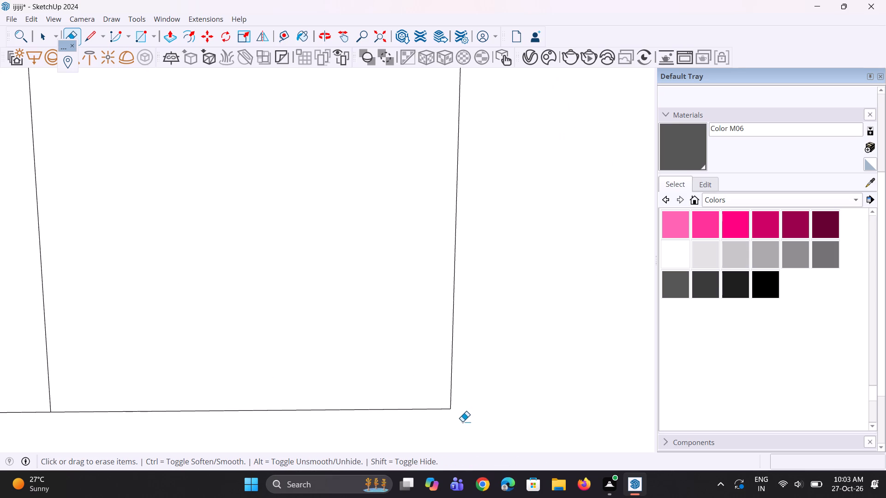
Push the first narrow gap beside the divider in 3/8" and a further 2 5/8", cutting it through the gate.
{"action": "scroll", "coordinate": [464, 424], "scroll_direction": "down", "scroll_amount": 20}
{"action": "scroll", "coordinate": [464, 424], "scroll_direction": "down", "scroll_amount": 15}
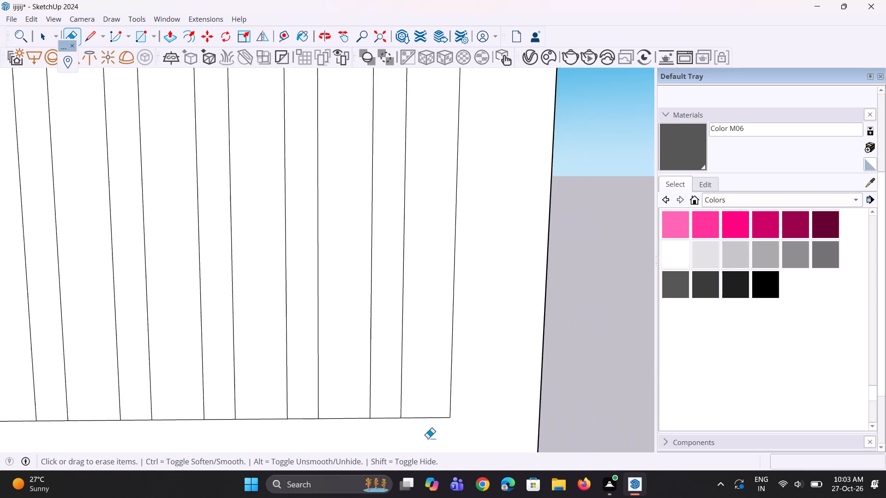
{"action": "scroll", "coordinate": [428, 438], "scroll_direction": "down", "scroll_amount": 20}
{"action": "scroll", "coordinate": [428, 438], "scroll_direction": "down", "scroll_amount": 7}
{"action": "middle_click_drag", "start_coordinate": [337, 409], "coordinate": [339, 421]}
{"action": "scroll", "coordinate": [337, 361], "scroll_direction": "up", "scroll_amount": 17}
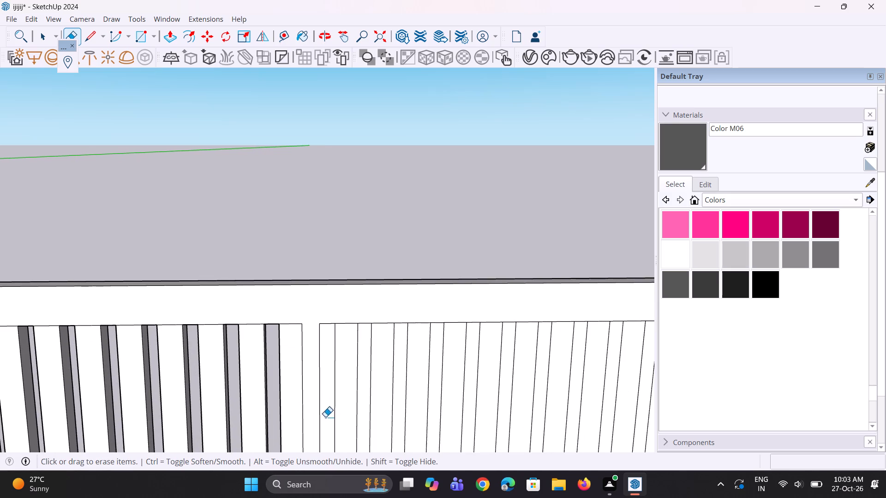
{"action": "key", "text": "p"}
{"action": "middle_click_drag", "start_coordinate": [331, 334], "coordinate": [330, 397]}
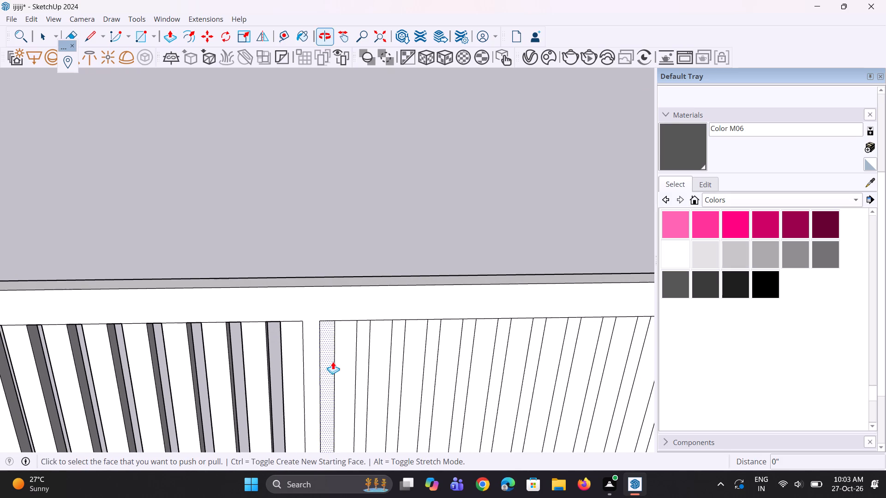
{"action": "left_click", "coordinate": [325, 342]}
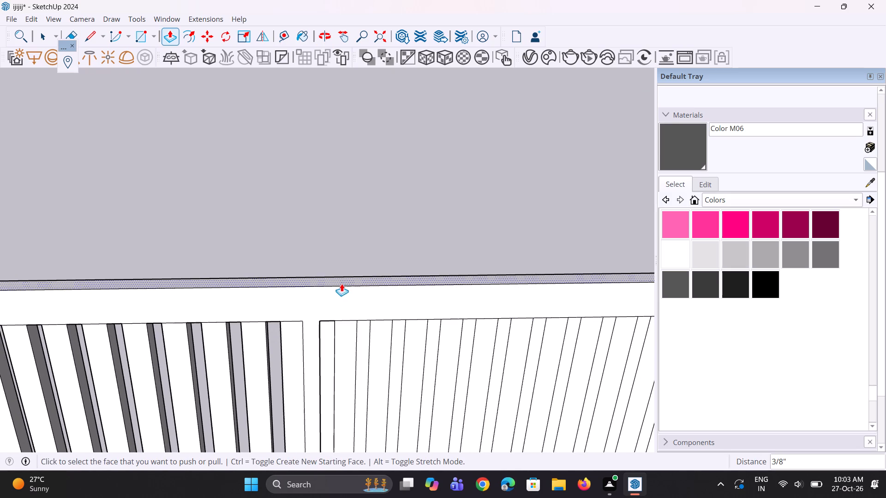
{"action": "left_click", "coordinate": [329, 344]}
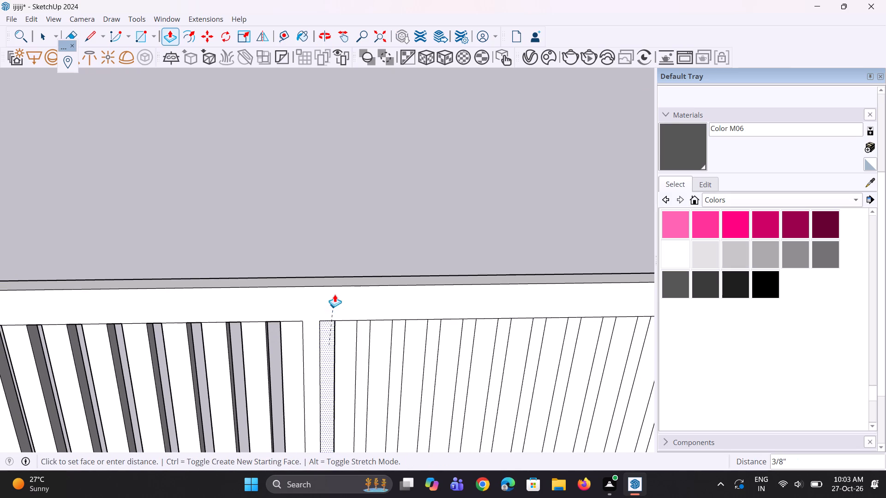
{"action": "left_click", "coordinate": [340, 277]}
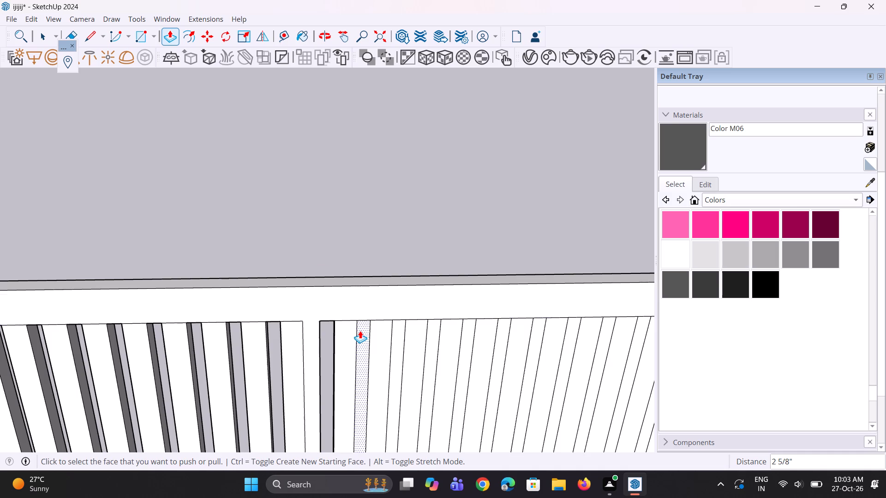
Cut the six narrow gaps following the first one beside the divider through the gate, repeating the last Push/Pull depth.
{"action": "double_click", "coordinate": [360, 331]}
{"action": "middle_click_drag", "start_coordinate": [365, 330], "coordinate": [369, 314]}
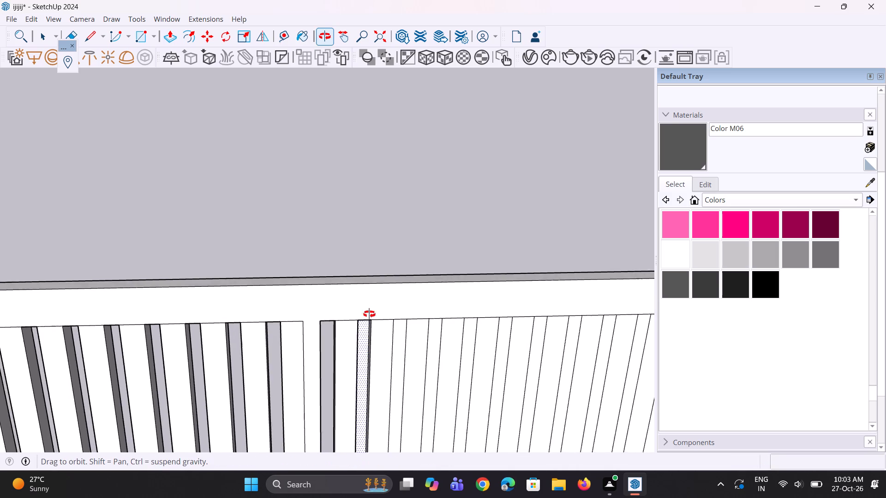
{"action": "middle_click_drag", "start_coordinate": [369, 314], "coordinate": [329, 497]}
{"action": "middle_click_drag", "start_coordinate": [393, 316], "coordinate": [407, 261]}
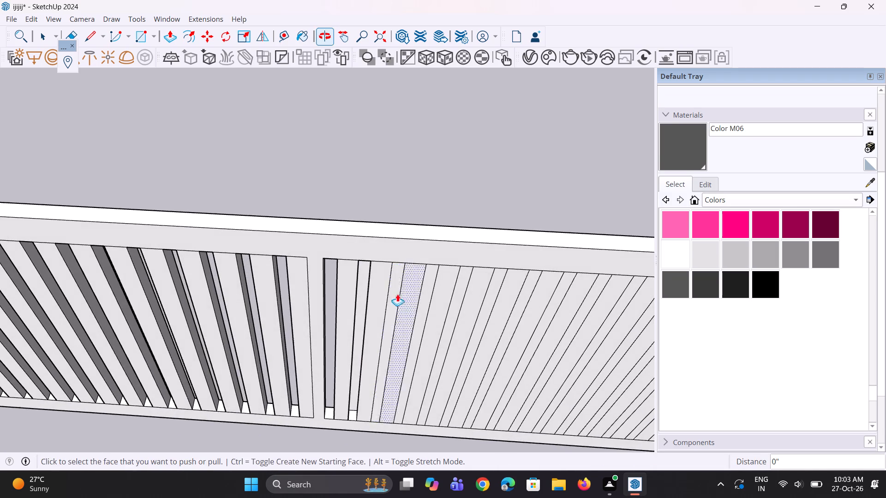
{"action": "scroll", "coordinate": [396, 300], "scroll_direction": "up", "scroll_amount": 2}
{"action": "double_click", "coordinate": [394, 302]}
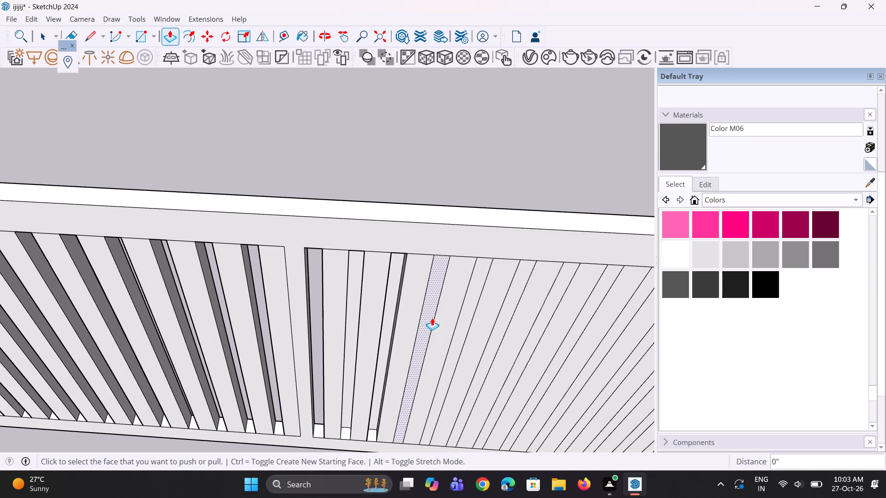
{"action": "double_click", "coordinate": [427, 312]}
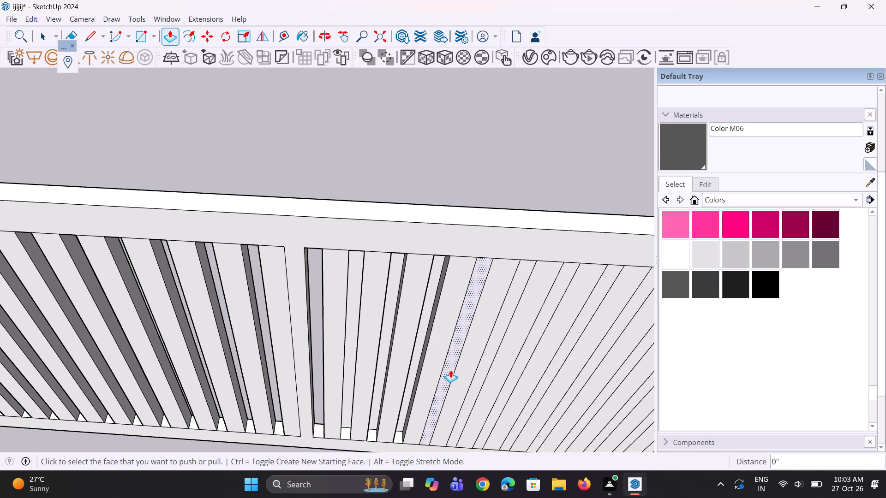
{"action": "double_click", "coordinate": [448, 375]}
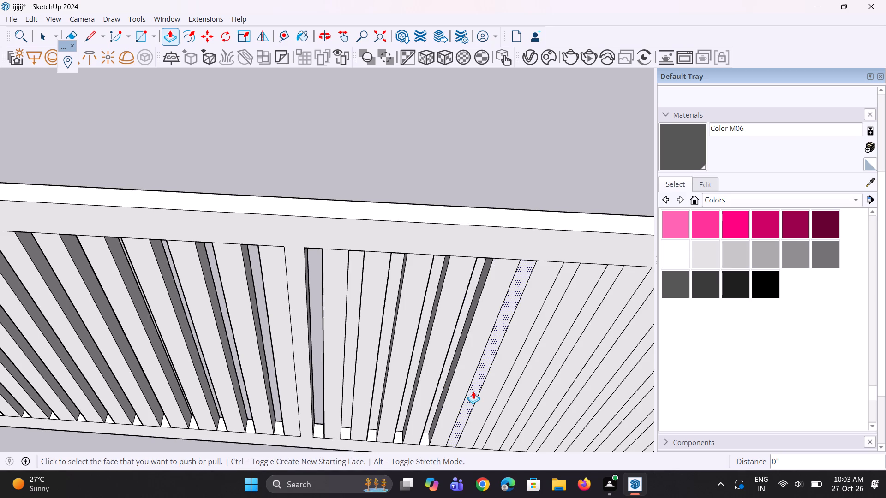
{"action": "double_click", "coordinate": [473, 392]}
{"action": "double_click", "coordinate": [498, 408]}
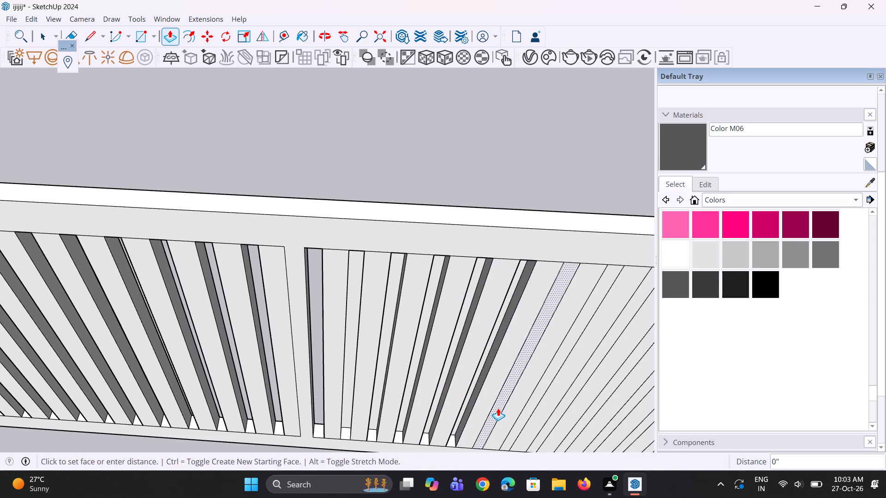
Cut the following five narrow gaps of the same gate section through, working towards the outer end with the repeated Push/Pull depth.
{"action": "scroll", "coordinate": [362, 344], "scroll_direction": "down", "scroll_amount": 4}
{"action": "middle_click_drag", "start_coordinate": [382, 338], "coordinate": [389, 305]}
{"action": "scroll", "coordinate": [270, 276], "scroll_direction": "down", "scroll_amount": 3}
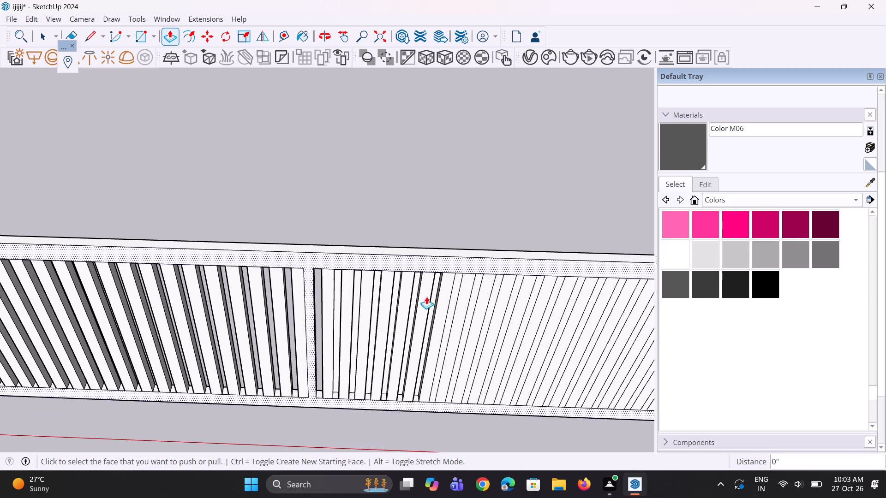
{"action": "scroll", "coordinate": [458, 305], "scroll_direction": "up", "scroll_amount": 6}
{"action": "double_click", "coordinate": [445, 320]}
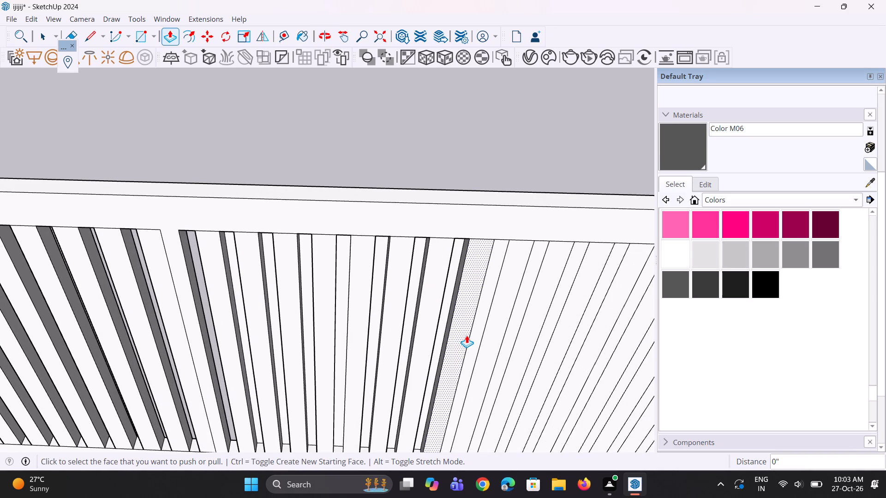
{"action": "double_click", "coordinate": [473, 354]}
{"action": "scroll", "coordinate": [383, 307], "scroll_direction": "down", "scroll_amount": 5}
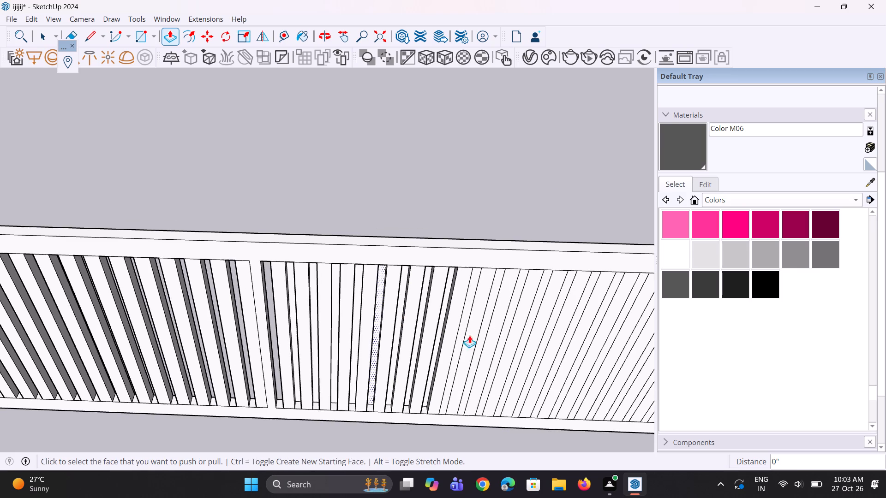
{"action": "middle_click_drag", "start_coordinate": [492, 337], "coordinate": [484, 316]}
{"action": "scroll", "coordinate": [470, 320], "scroll_direction": "up", "scroll_amount": 3}
{"action": "double_click", "coordinate": [462, 325]}
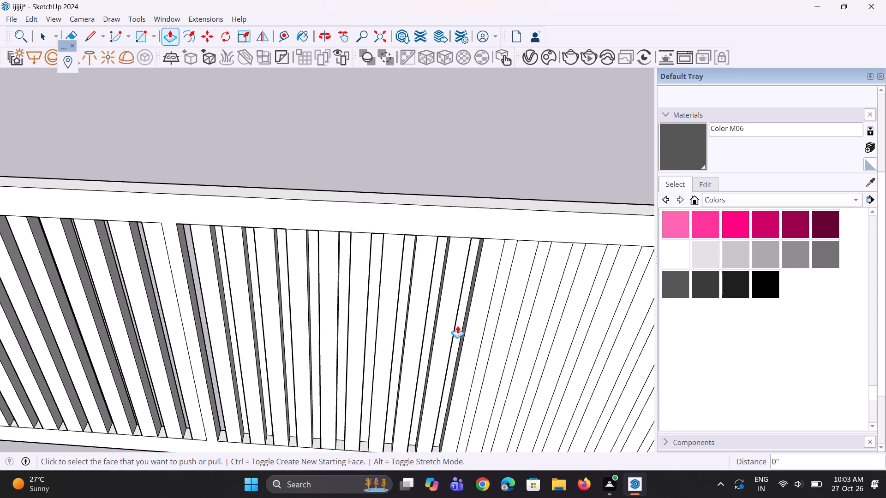
{"action": "scroll", "coordinate": [386, 313], "scroll_direction": "down", "scroll_amount": 3}
{"action": "scroll", "coordinate": [474, 327], "scroll_direction": "up", "scroll_amount": 3}
{"action": "double_click", "coordinate": [463, 312]}
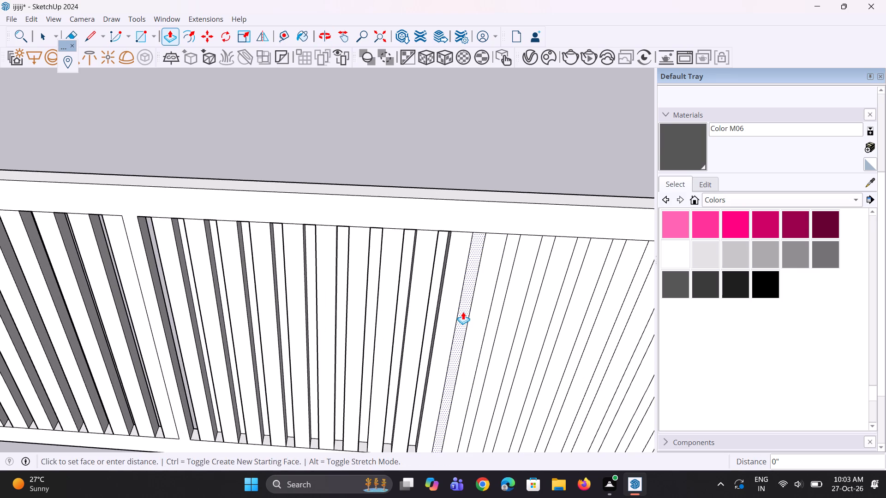
{"action": "double_click", "coordinate": [494, 319]}
Cut four more consecutive narrow gaps through the same gate section with the repeated Push/Pull depth.
{"action": "scroll", "coordinate": [356, 280], "scroll_direction": "down", "scroll_amount": 5}
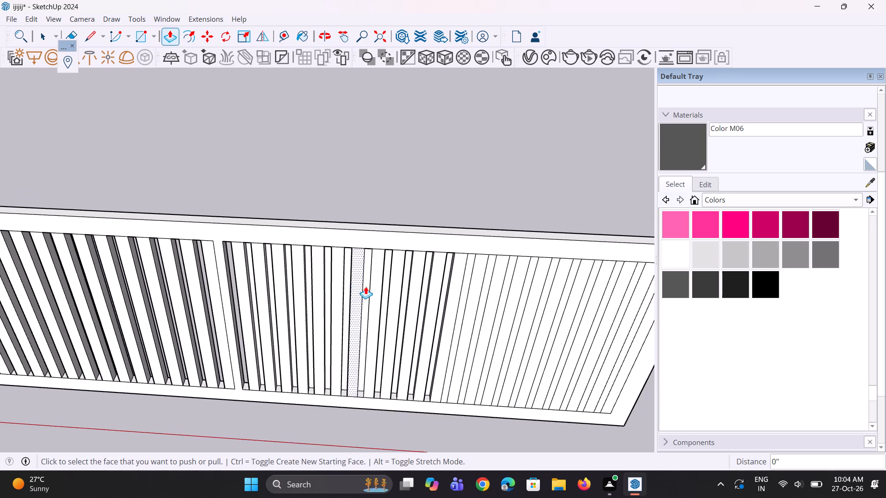
{"action": "middle_click_drag", "start_coordinate": [369, 276], "coordinate": [365, 250]}
{"action": "scroll", "coordinate": [365, 261], "scroll_direction": "up", "scroll_amount": 1}
{"action": "scroll", "coordinate": [352, 254], "scroll_direction": "down", "scroll_amount": 5}
{"action": "middle_click_drag", "start_coordinate": [432, 320], "coordinate": [440, 334]}
{"action": "scroll", "coordinate": [421, 349], "scroll_direction": "up", "scroll_amount": 2}
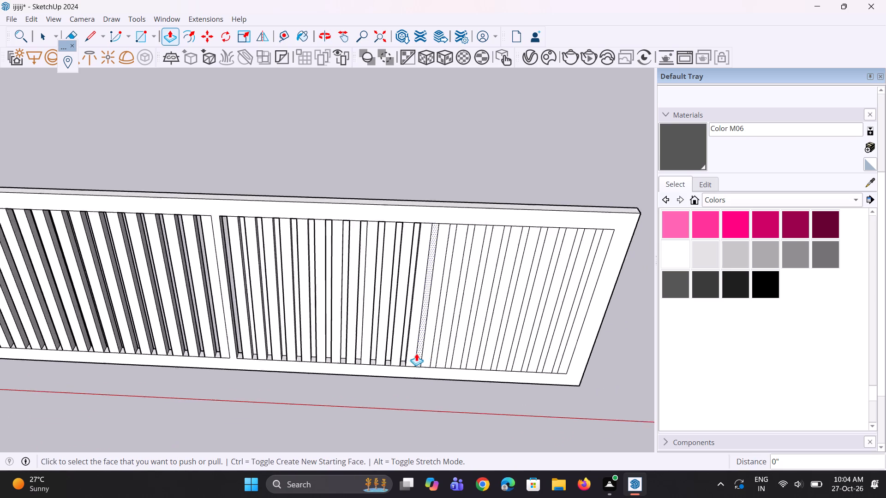
{"action": "scroll", "coordinate": [416, 353], "scroll_direction": "up", "scroll_amount": 5}
{"action": "double_click", "coordinate": [419, 363]}
{"action": "scroll", "coordinate": [462, 361], "scroll_direction": "up", "scroll_amount": 2}
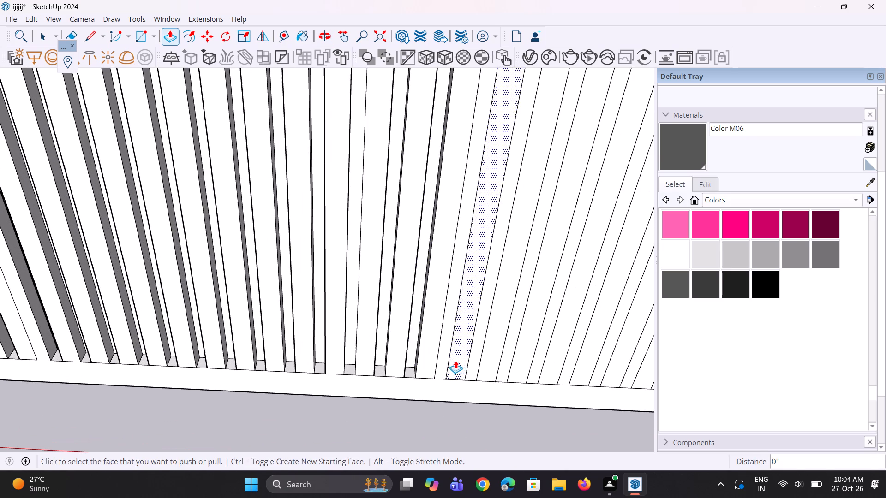
{"action": "double_click", "coordinate": [440, 364]}
{"action": "double_click", "coordinate": [470, 366]}
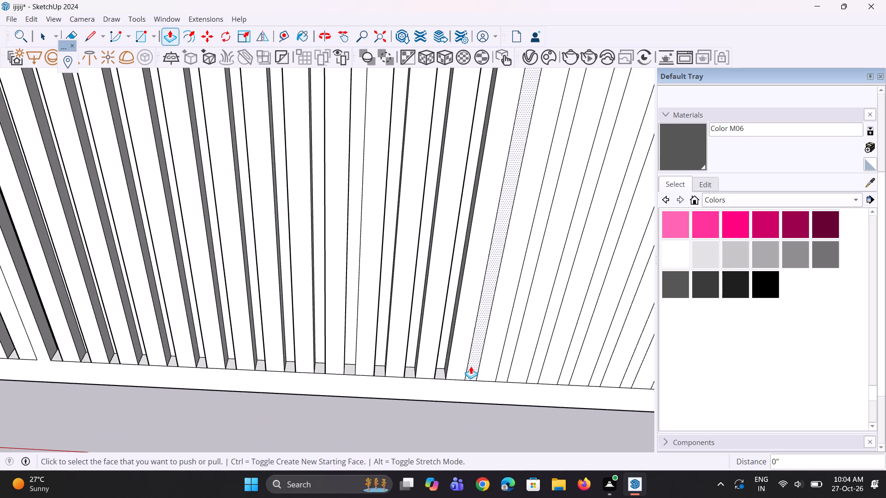
{"action": "double_click", "coordinate": [501, 367]}
Cut the remaining six narrow gaps through the gate, up to the last one before the outer end frame, at the same repeated depth.
{"action": "scroll", "coordinate": [478, 365], "scroll_direction": "down", "scroll_amount": 4}
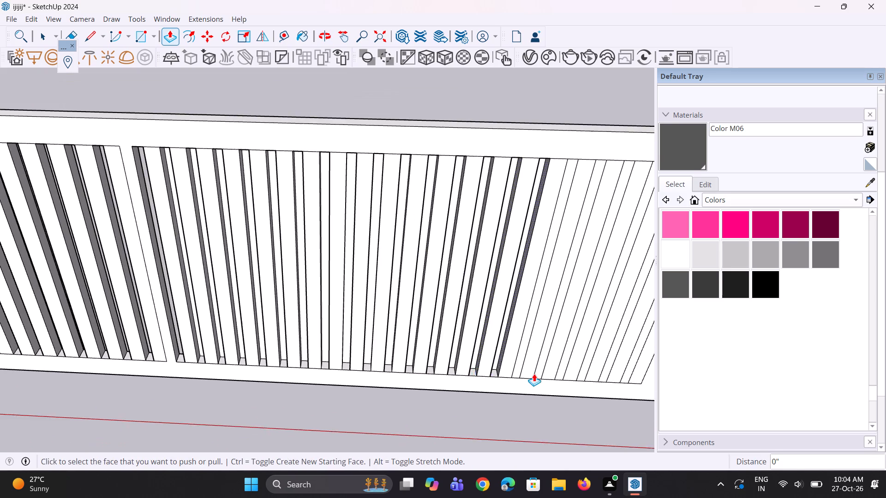
{"action": "scroll", "coordinate": [534, 373], "scroll_direction": "up", "scroll_amount": 5}
{"action": "double_click", "coordinate": [508, 375]}
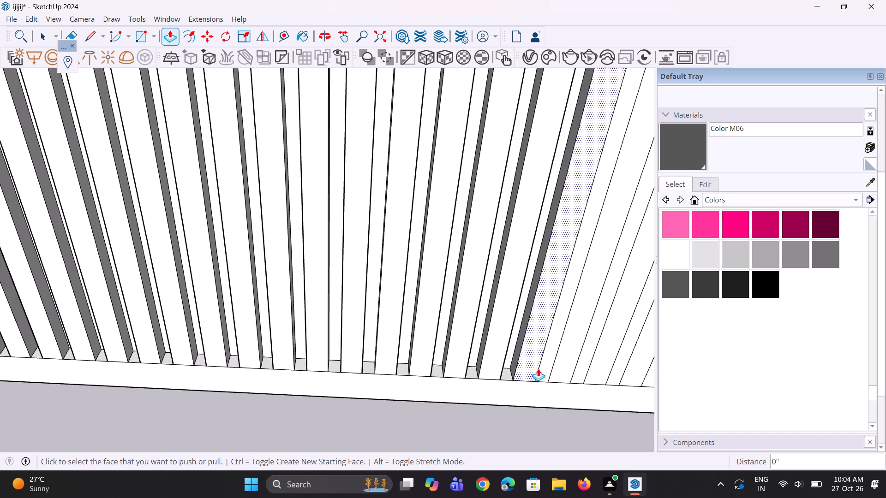
{"action": "double_click", "coordinate": [545, 373]}
{"action": "scroll", "coordinate": [495, 369], "scroll_direction": "down", "scroll_amount": 4}
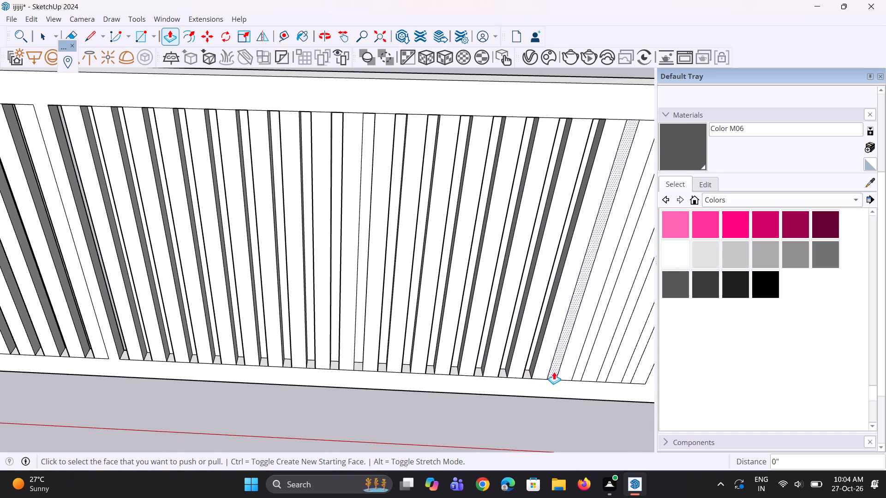
{"action": "scroll", "coordinate": [557, 371], "scroll_direction": "up", "scroll_amount": 2}
{"action": "double_click", "coordinate": [557, 371]}
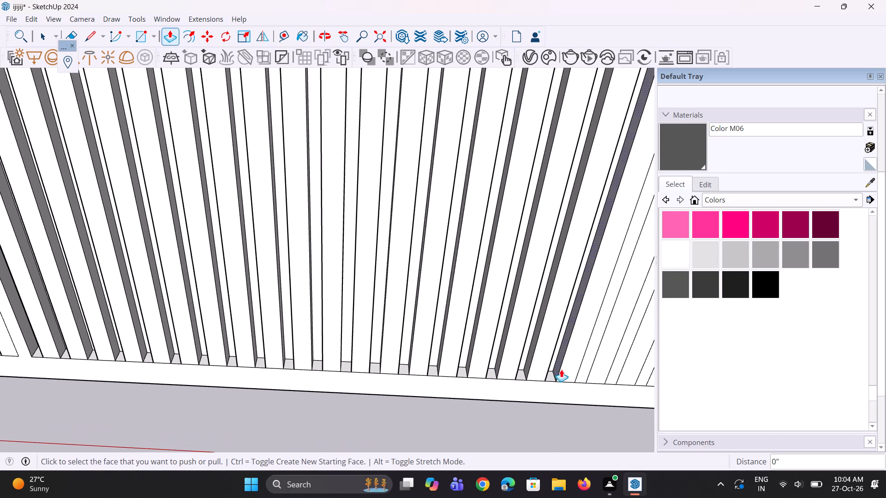
{"action": "double_click", "coordinate": [580, 372]}
{"action": "scroll", "coordinate": [353, 329], "scroll_direction": "down", "scroll_amount": 5}
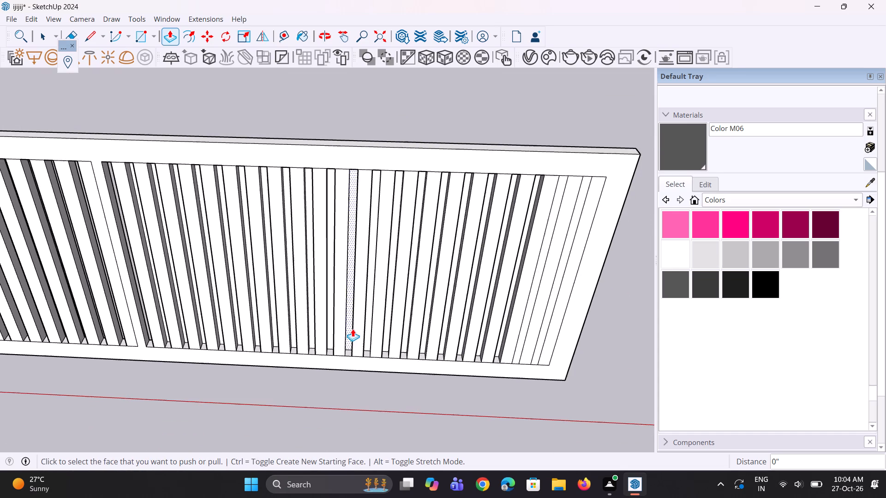
{"action": "scroll", "coordinate": [494, 355], "scroll_direction": "up", "scroll_amount": 1}
{"action": "scroll", "coordinate": [539, 359], "scroll_direction": "up", "scroll_amount": 6}
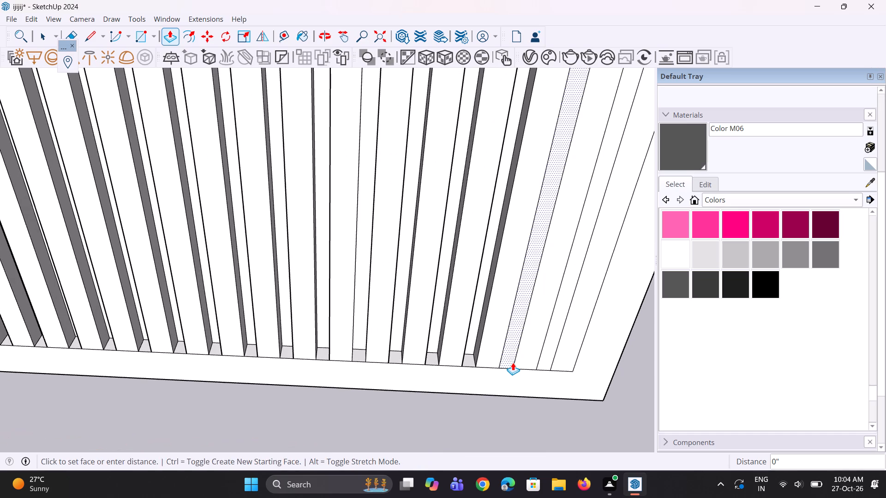
{"action": "double_click", "coordinate": [513, 362]}
{"action": "double_click", "coordinate": [546, 362]}
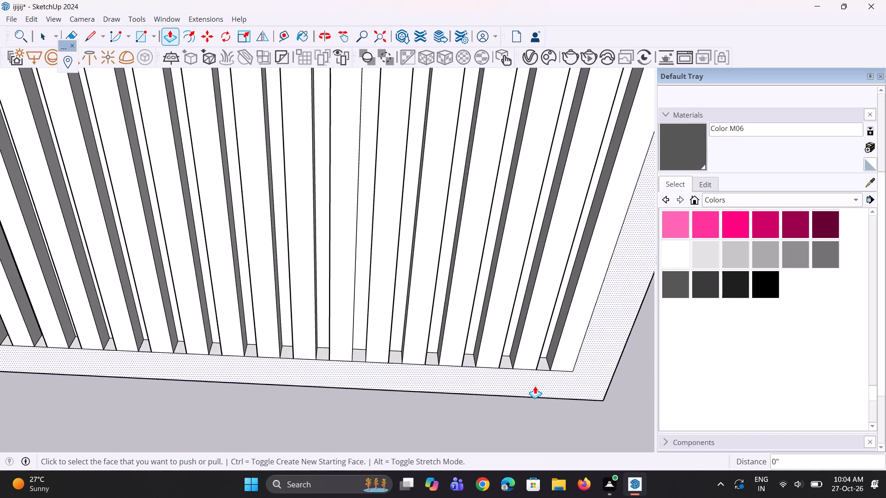
Erase the other slatted section's border line along the divider, plus its leftover stubs at the upper and lower corners.
{"action": "scroll", "coordinate": [535, 386], "scroll_direction": "down", "scroll_amount": 11}
{"action": "middle_click_drag", "start_coordinate": [527, 344], "coordinate": [576, 234]}
{"action": "scroll", "coordinate": [297, 261], "scroll_direction": "up", "scroll_amount": 3}
{"action": "scroll", "coordinate": [198, 241], "scroll_direction": "up", "scroll_amount": 2}
{"action": "middle_click_drag", "start_coordinate": [197, 242], "coordinate": [210, 341]}
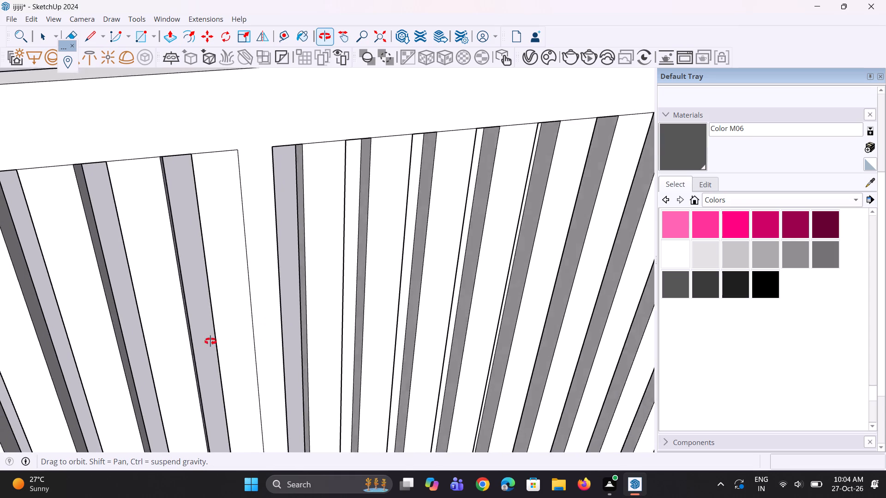
{"action": "middle_click_drag", "start_coordinate": [210, 341], "coordinate": [198, 341]}
{"action": "scroll", "coordinate": [255, 319], "scroll_direction": "up", "scroll_amount": 3}
{"action": "scroll", "coordinate": [257, 369], "scroll_direction": "down", "scroll_amount": 10}
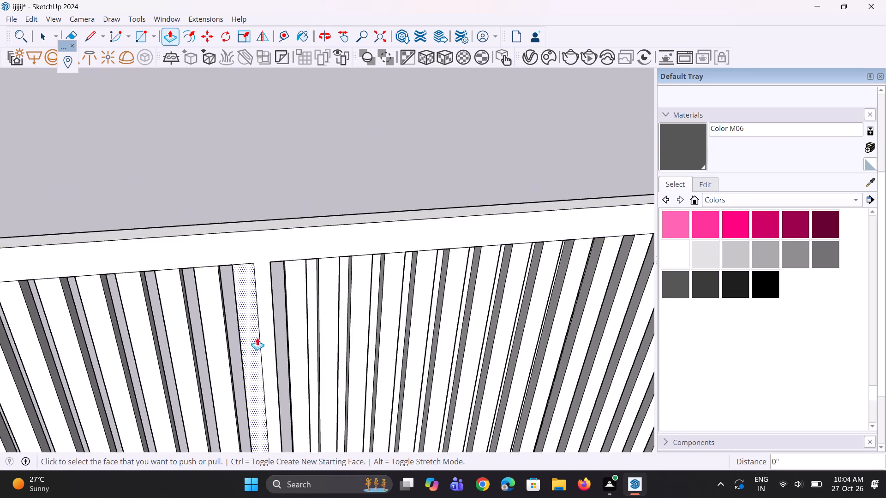
{"action": "middle_click_drag", "start_coordinate": [251, 333], "coordinate": [249, 300]}
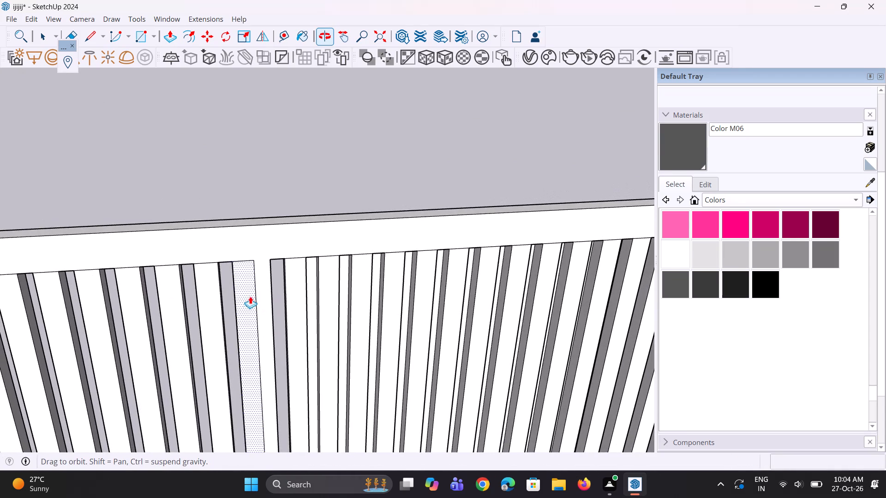
{"action": "scroll", "coordinate": [259, 279], "scroll_direction": "down", "scroll_amount": 5}
{"action": "middle_click_drag", "start_coordinate": [264, 308], "coordinate": [260, 346]}
{"action": "scroll", "coordinate": [257, 352], "scroll_direction": "down", "scroll_amount": 1}
{"action": "scroll", "coordinate": [257, 361], "scroll_direction": "up", "scroll_amount": 4}
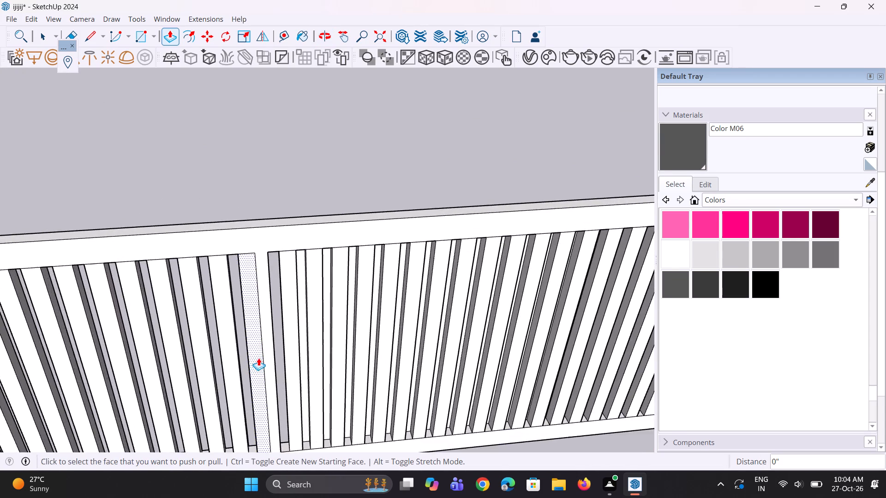
{"action": "scroll", "coordinate": [258, 358], "scroll_direction": "up", "scroll_amount": 3}
{"action": "middle_click_drag", "start_coordinate": [259, 347], "coordinate": [263, 329]}
{"action": "key", "text": "space"}
{"action": "key", "text": "space"}
{"action": "key", "text": "e"}
{"action": "left_click_drag", "start_coordinate": [259, 313], "coordinate": [260, 313]}
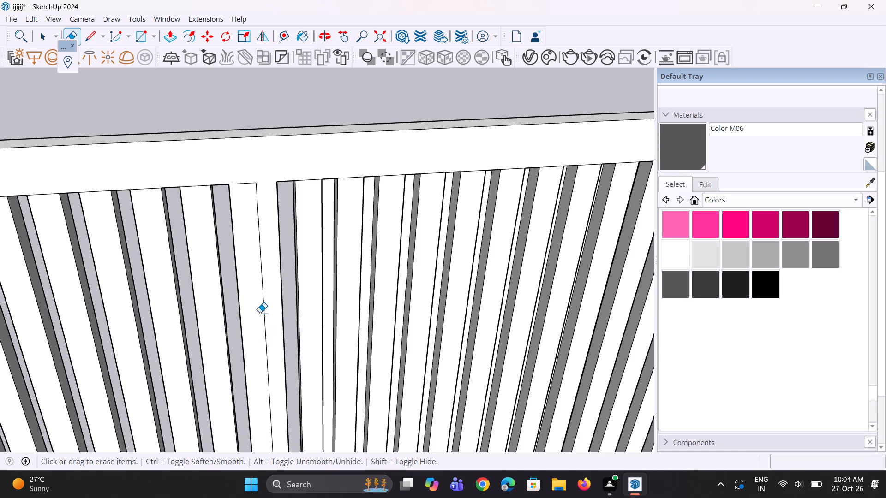
{"action": "left_click_drag", "start_coordinate": [260, 313], "coordinate": [268, 313]}
{"action": "left_click_drag", "start_coordinate": [247, 181], "coordinate": [247, 197]}
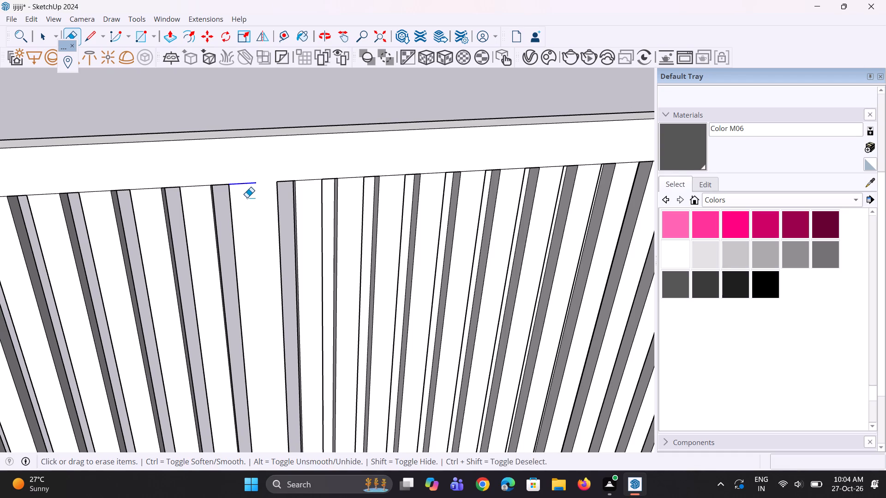
{"action": "scroll", "coordinate": [237, 177], "scroll_direction": "down", "scroll_amount": 10}
{"action": "scroll", "coordinate": [245, 300], "scroll_direction": "up", "scroll_amount": 7}
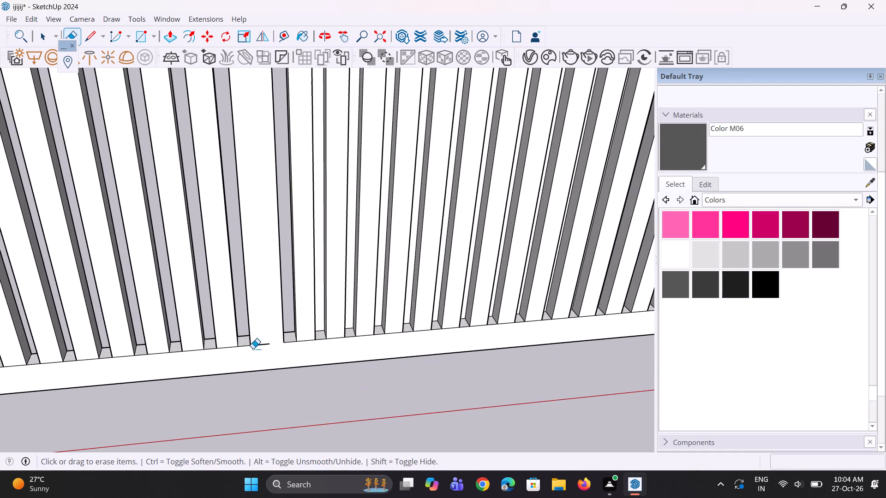
{"action": "left_click_drag", "start_coordinate": [263, 340], "coordinate": [264, 356]}
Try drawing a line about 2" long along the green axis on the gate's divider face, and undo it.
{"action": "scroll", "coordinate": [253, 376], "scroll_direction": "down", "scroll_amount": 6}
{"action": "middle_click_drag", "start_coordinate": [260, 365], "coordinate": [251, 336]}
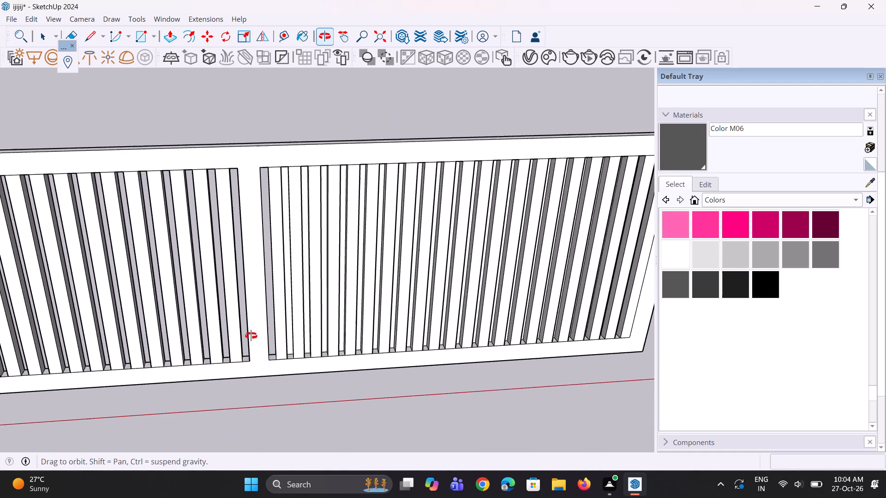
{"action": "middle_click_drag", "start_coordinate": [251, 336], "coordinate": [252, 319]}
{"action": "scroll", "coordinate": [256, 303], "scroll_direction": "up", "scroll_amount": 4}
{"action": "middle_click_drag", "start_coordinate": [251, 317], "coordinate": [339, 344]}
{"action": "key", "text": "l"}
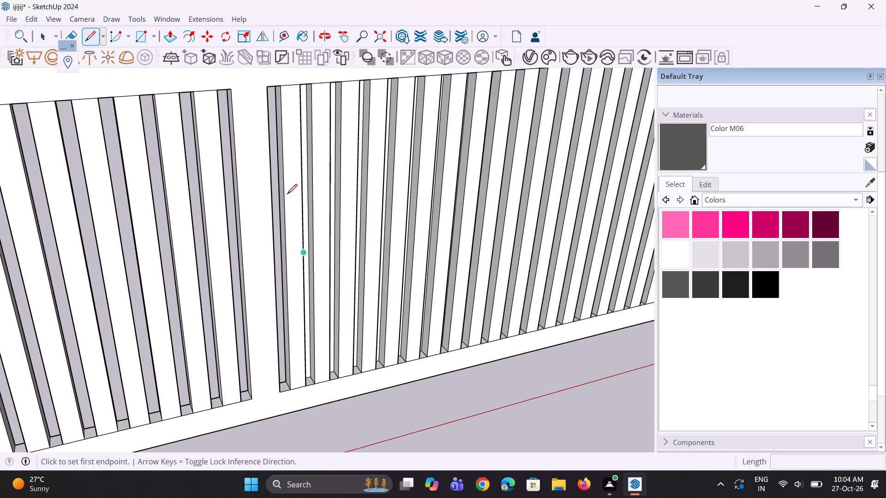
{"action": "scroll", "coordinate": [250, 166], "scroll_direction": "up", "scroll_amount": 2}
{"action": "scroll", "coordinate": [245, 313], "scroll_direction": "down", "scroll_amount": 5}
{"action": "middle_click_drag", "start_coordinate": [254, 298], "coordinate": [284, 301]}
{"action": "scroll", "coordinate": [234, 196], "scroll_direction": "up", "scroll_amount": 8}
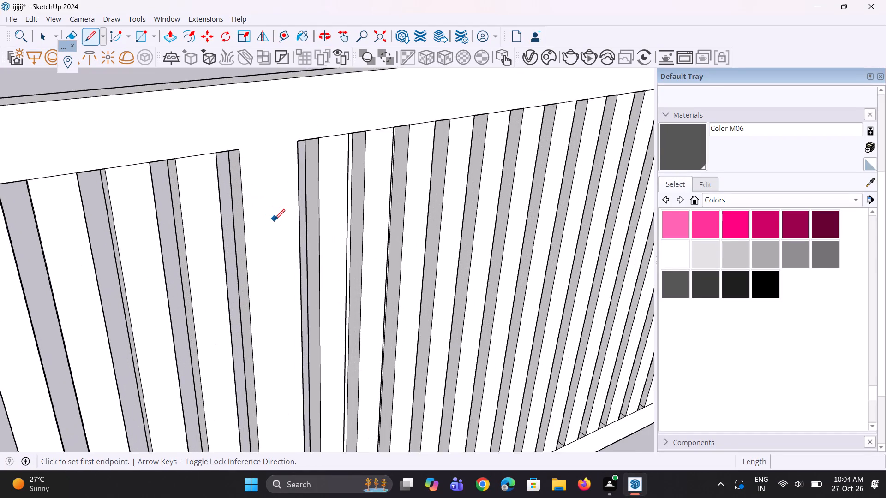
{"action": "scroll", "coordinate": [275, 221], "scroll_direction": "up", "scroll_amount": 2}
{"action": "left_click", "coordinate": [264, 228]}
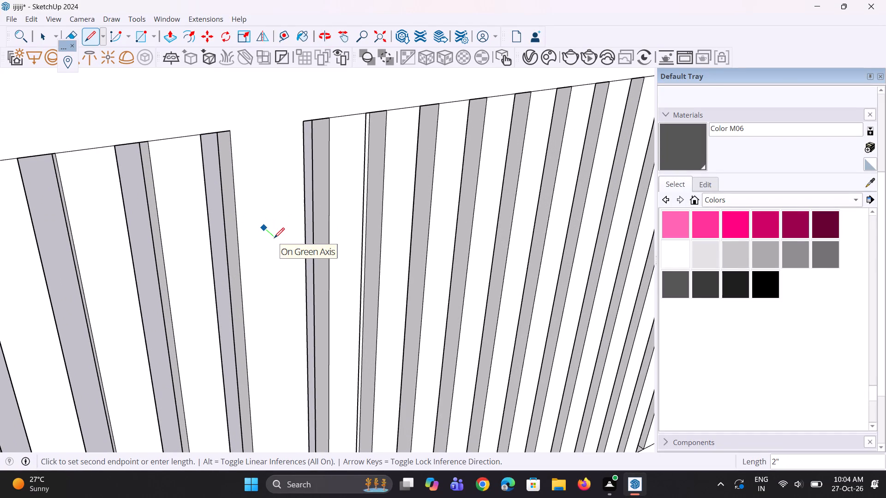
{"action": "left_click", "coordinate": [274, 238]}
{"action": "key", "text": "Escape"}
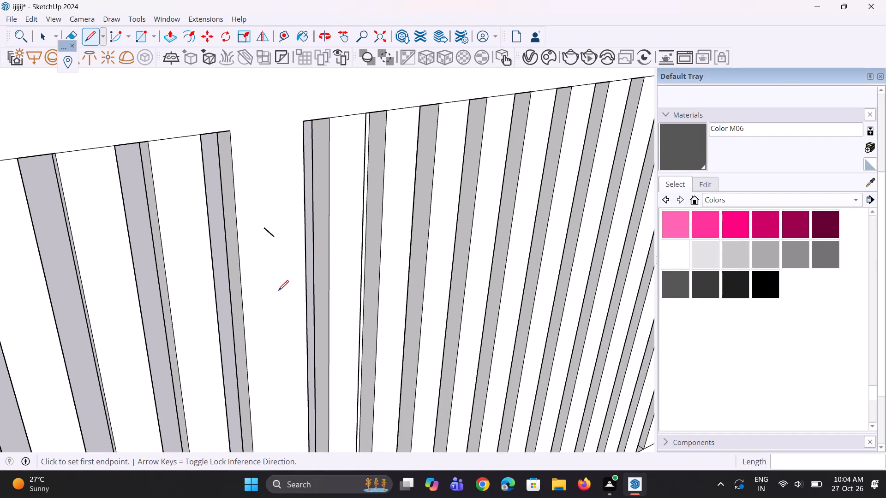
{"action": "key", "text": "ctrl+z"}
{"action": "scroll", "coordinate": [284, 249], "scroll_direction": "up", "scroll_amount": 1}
Draw a handle path on the gate's divider: a short line outward, a vertical line about 3' down, and a short line back.
{"action": "scroll", "coordinate": [284, 249], "scroll_direction": "up", "scroll_amount": 1}
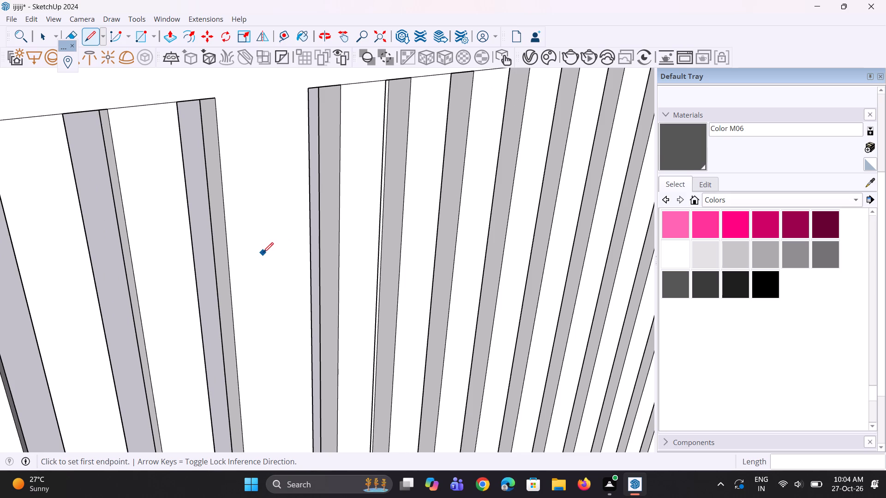
{"action": "left_click", "coordinate": [263, 253]}
{"action": "left_click", "coordinate": [281, 269]}
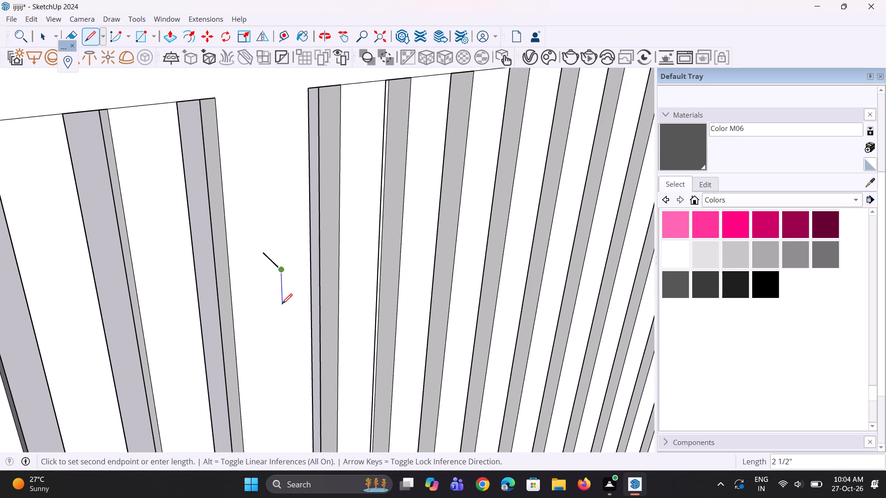
{"action": "scroll", "coordinate": [282, 304], "scroll_direction": "down", "scroll_amount": 15}
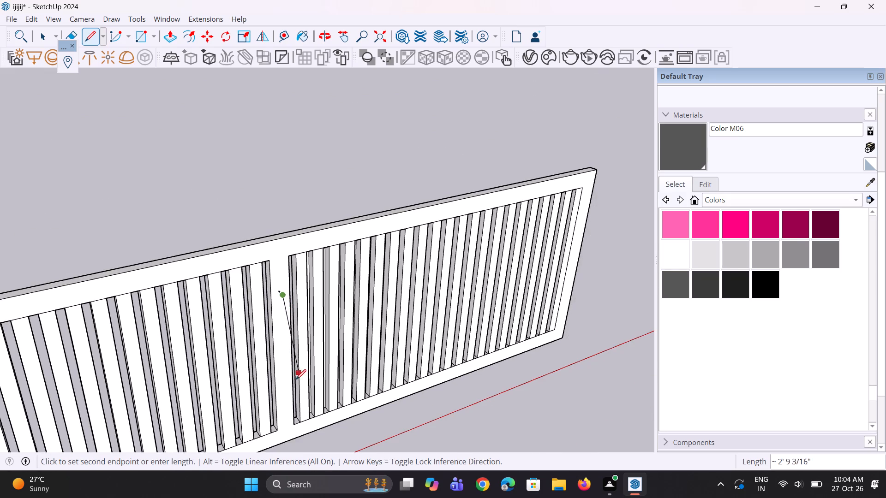
{"action": "left_click", "coordinate": [288, 396]}
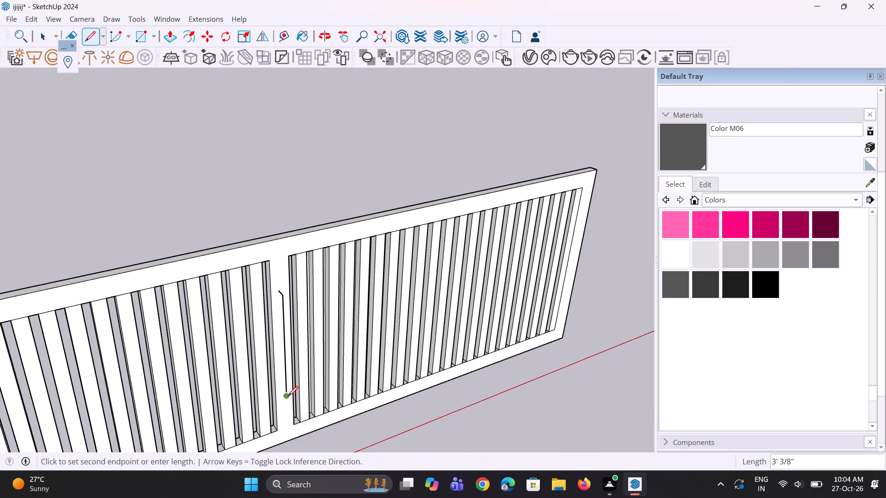
{"action": "middle_click_drag", "start_coordinate": [288, 396], "coordinate": [326, 375]}
{"action": "scroll", "coordinate": [304, 388], "scroll_direction": "up", "scroll_amount": 6}
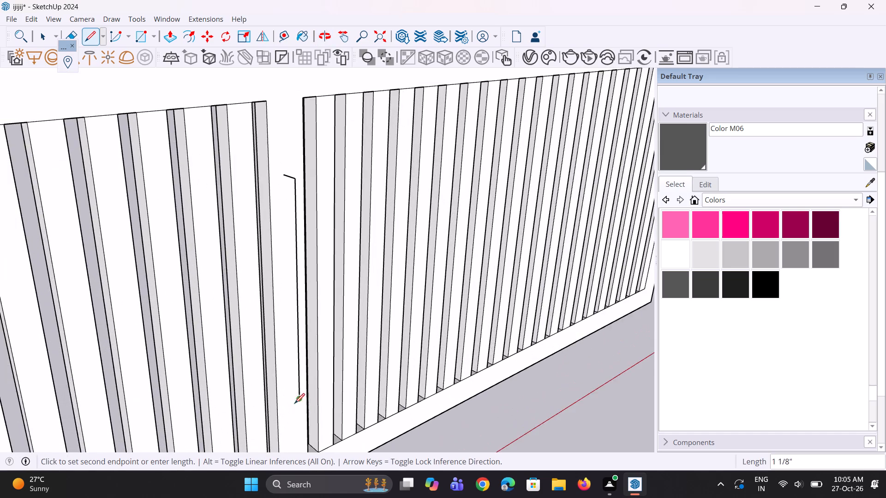
{"action": "scroll", "coordinate": [294, 403], "scroll_direction": "up", "scroll_amount": 2}
{"action": "left_click", "coordinate": [284, 387]}
{"action": "key", "text": "space"}
{"action": "key", "text": "space"}
Draw a small rectangular profile on the divider face around the start of the handle path's upper short line.
{"action": "middle_click_drag", "start_coordinate": [283, 392], "coordinate": [275, 393]}
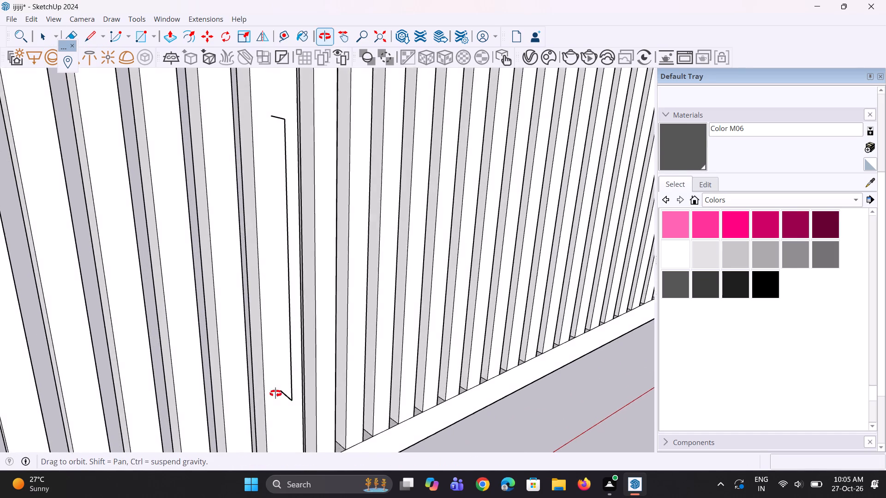
{"action": "middle_click_drag", "start_coordinate": [275, 393], "coordinate": [262, 394]}
{"action": "scroll", "coordinate": [272, 393], "scroll_direction": "up", "scroll_amount": 1}
{"action": "key", "text": "r"}
{"action": "scroll", "coordinate": [230, 332], "scroll_direction": "down", "scroll_amount": 4}
{"action": "scroll", "coordinate": [234, 160], "scroll_direction": "up", "scroll_amount": 6}
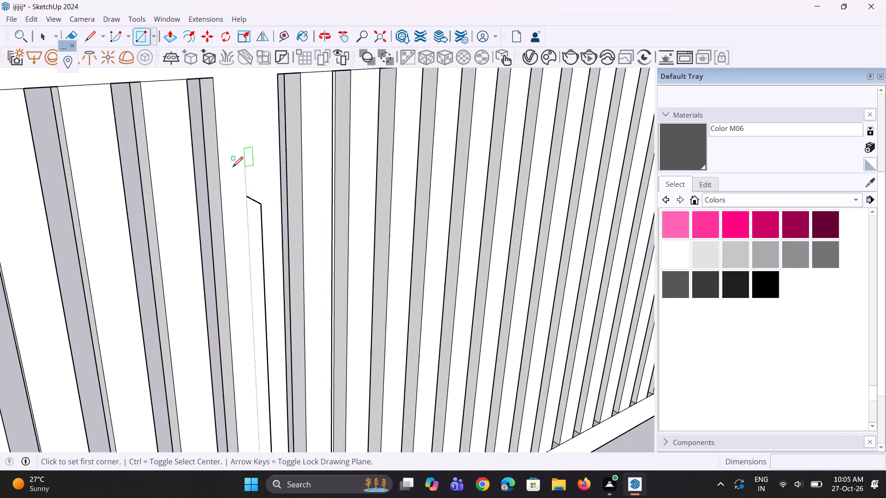
{"action": "scroll", "coordinate": [233, 167], "scroll_direction": "up", "scroll_amount": 9}
{"action": "left_click", "coordinate": [239, 198]}
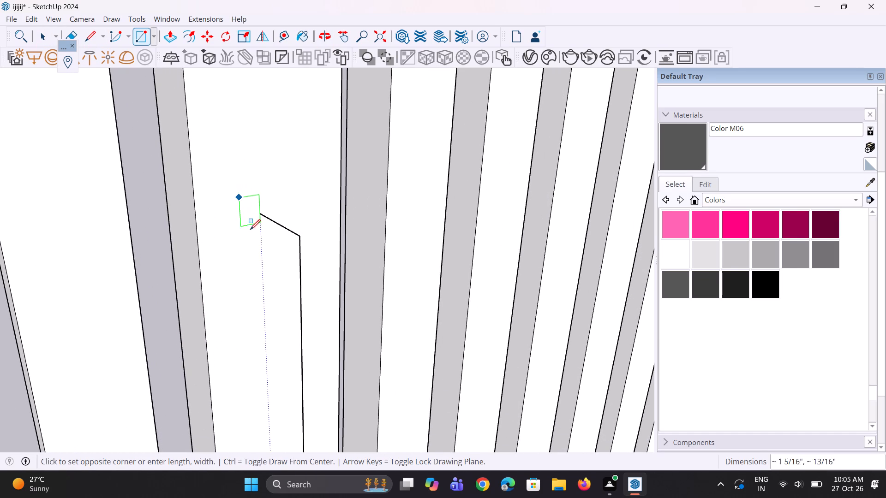
{"action": "left_click", "coordinate": [285, 234]}
{"action": "key", "text": "space"}
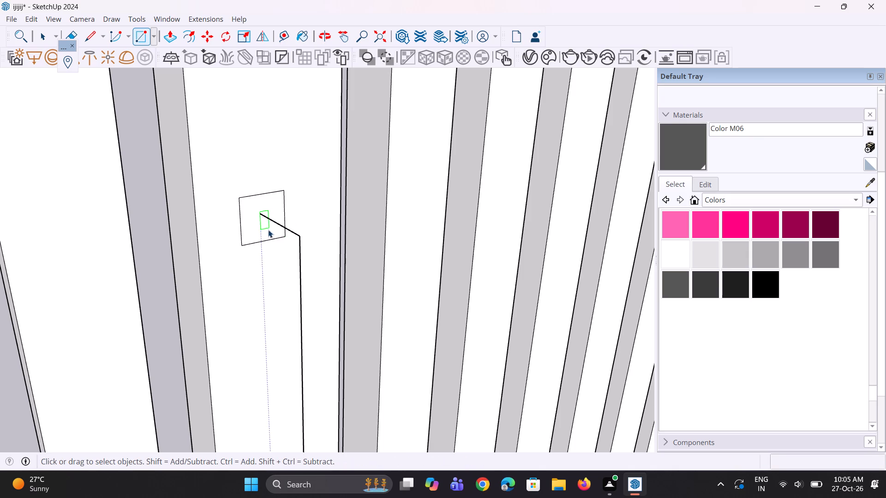
Move the profile rectangle's left edge outward about 1/4" to widen it.
{"action": "scroll", "coordinate": [248, 237], "scroll_direction": "down", "scroll_amount": 2}
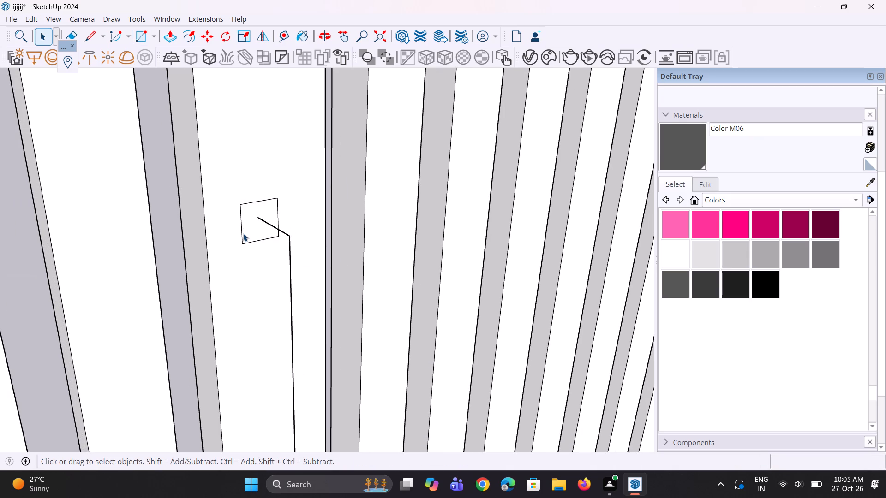
{"action": "left_click", "coordinate": [242, 232]}
{"action": "scroll", "coordinate": [240, 236], "scroll_direction": "up", "scroll_amount": 4}
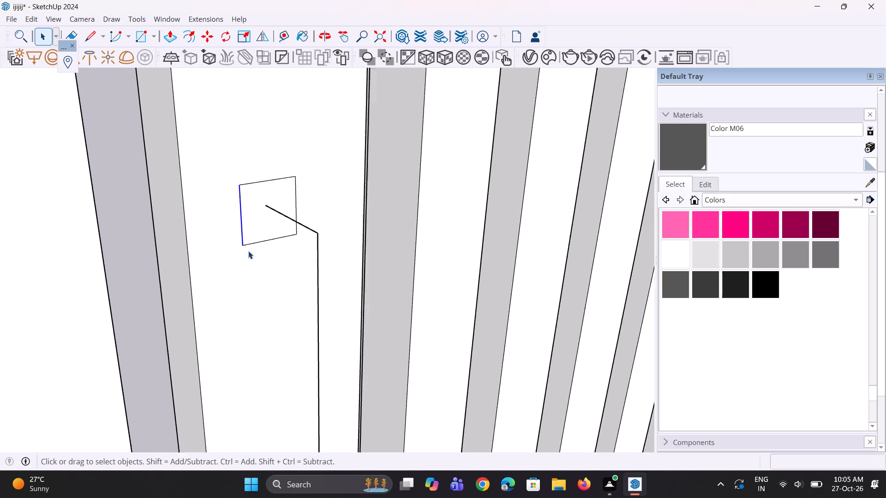
{"action": "scroll", "coordinate": [248, 251], "scroll_direction": "up", "scroll_amount": 1}
{"action": "key", "text": "m"}
{"action": "scroll", "coordinate": [249, 251], "scroll_direction": "up", "scroll_amount": 2}
{"action": "left_click", "coordinate": [242, 244]}
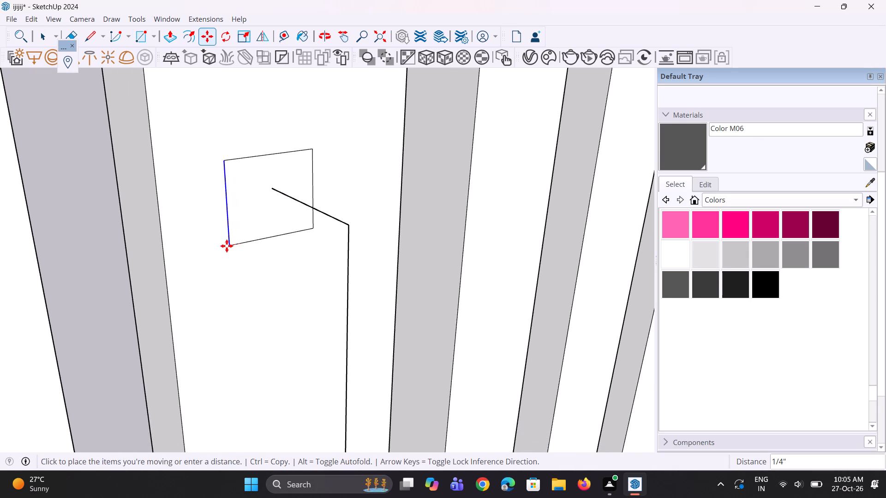
{"action": "left_click", "coordinate": [225, 246]}
Move the profile rectangle's right edge outward about 7/16" along the red axis.
{"action": "scroll", "coordinate": [290, 248], "scroll_direction": "up", "scroll_amount": 1}
{"action": "middle_click_drag", "start_coordinate": [275, 248], "coordinate": [152, 234]}
{"action": "key", "text": "space"}
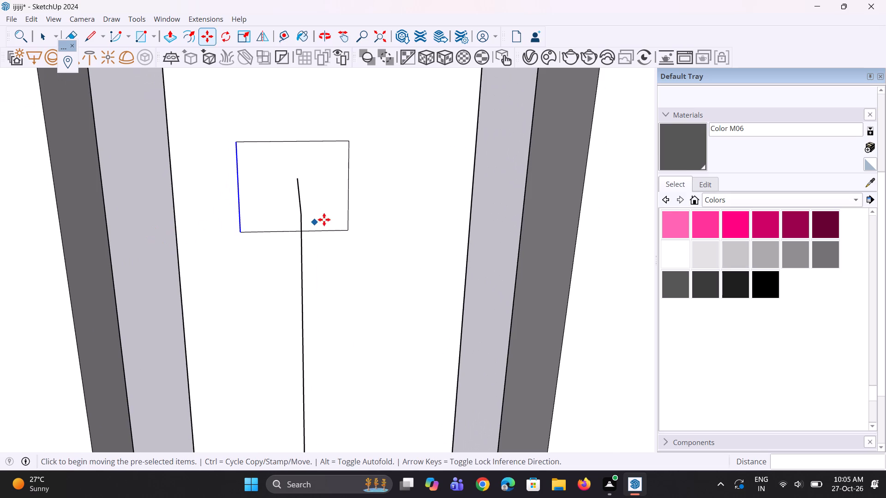
{"action": "left_click", "coordinate": [349, 215]}
{"action": "scroll", "coordinate": [349, 215], "scroll_direction": "up", "scroll_amount": 3}
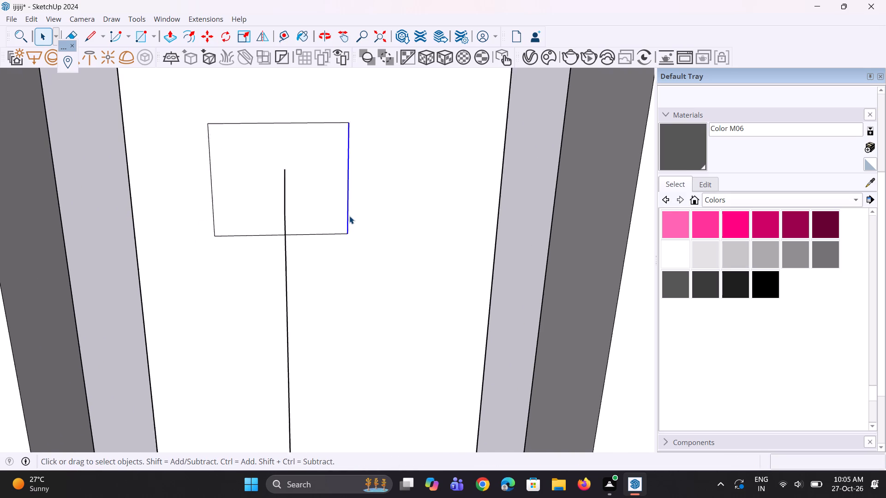
{"action": "key", "text": "m"}
{"action": "left_click", "coordinate": [347, 232]}
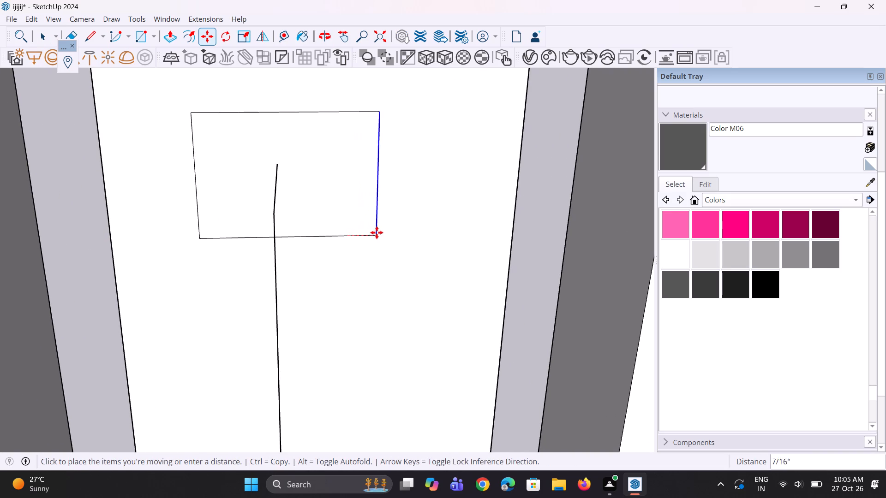
{"action": "left_click", "coordinate": [378, 232]}
{"action": "key", "text": "space"}
{"action": "key", "text": "space"}
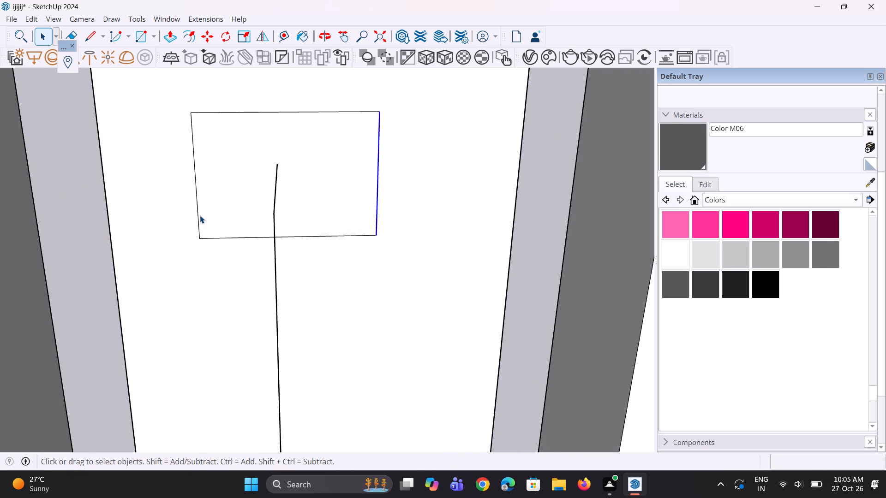
Move the profile rectangle's left edge slightly further outward.
{"action": "left_click", "coordinate": [200, 215]}
{"action": "scroll", "coordinate": [199, 238], "scroll_direction": "up", "scroll_amount": 1}
{"action": "key", "text": "m"}
{"action": "left_click", "coordinate": [200, 240]}
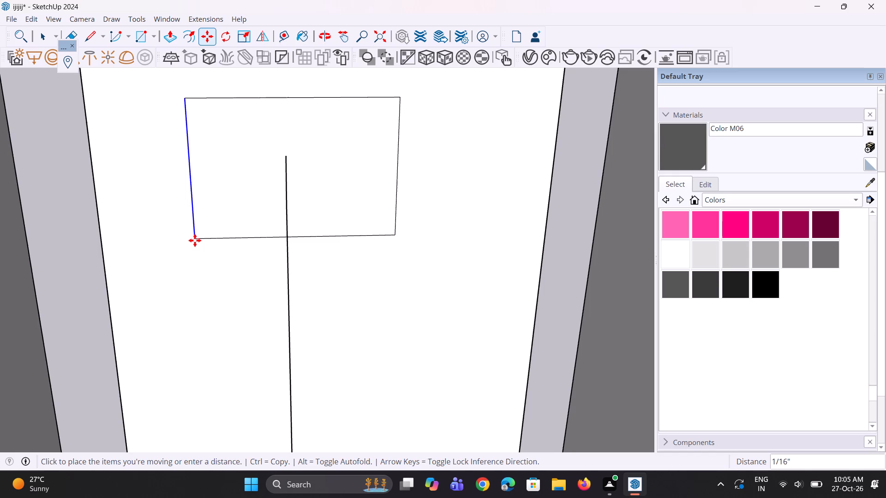
{"action": "left_click", "coordinate": [190, 240]}
{"action": "key", "text": "space"}
{"action": "key", "text": "space"}
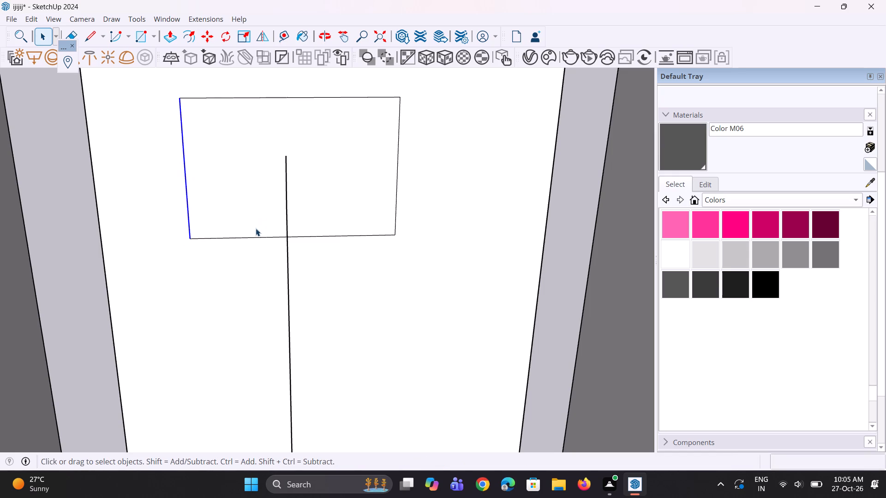
Raise the profile rectangle's bottom edge about 5/16" to reduce its height.
{"action": "left_click", "coordinate": [256, 237]}
{"action": "scroll", "coordinate": [216, 242], "scroll_direction": "up", "scroll_amount": 2}
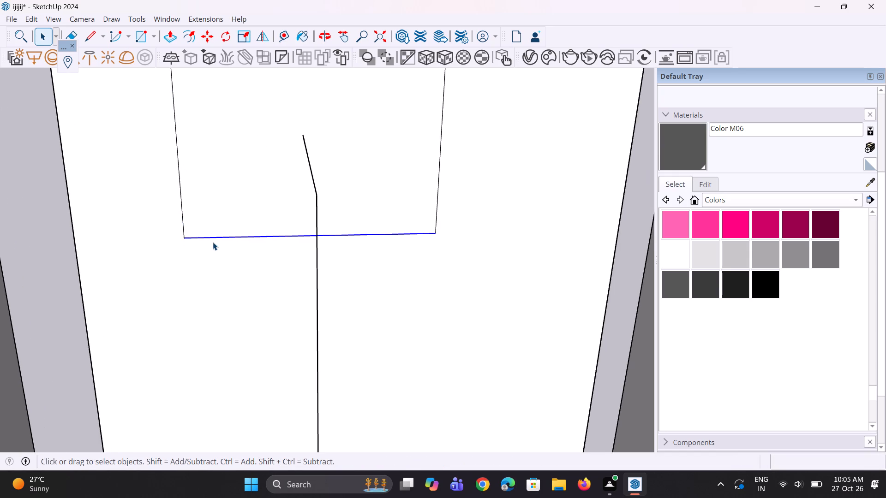
{"action": "key", "text": "m"}
{"action": "left_click", "coordinate": [185, 240]}
{"action": "left_click", "coordinate": [186, 211]}
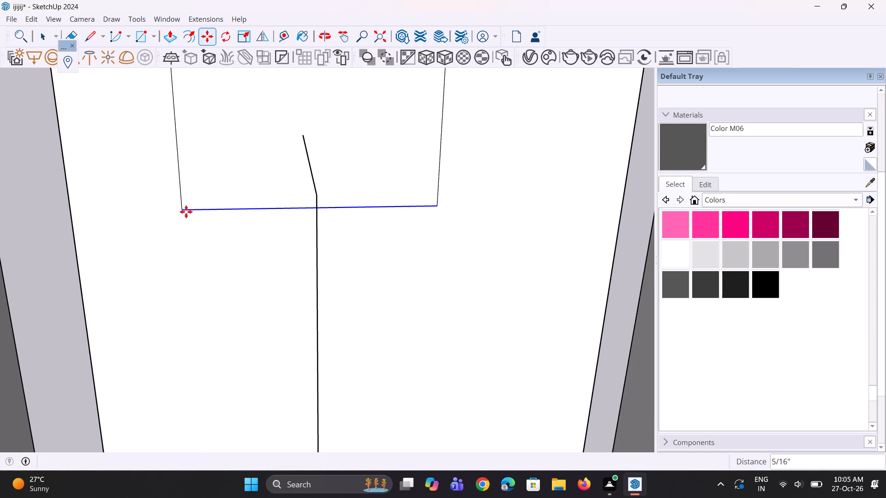
{"action": "key", "text": "space"}
Lower the profile rectangle's top edge slightly to flatten the handle profile.
{"action": "scroll", "coordinate": [193, 289], "scroll_direction": "down", "scroll_amount": 5}
{"action": "middle_click_drag", "start_coordinate": [226, 231], "coordinate": [255, 163]}
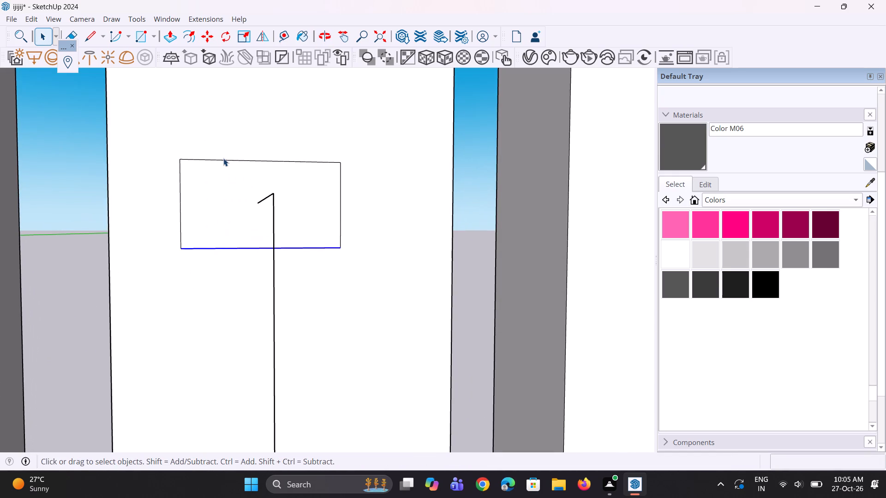
{"action": "left_click", "coordinate": [221, 159]}
{"action": "key", "text": "m"}
{"action": "scroll", "coordinate": [192, 161], "scroll_direction": "up", "scroll_amount": 2}
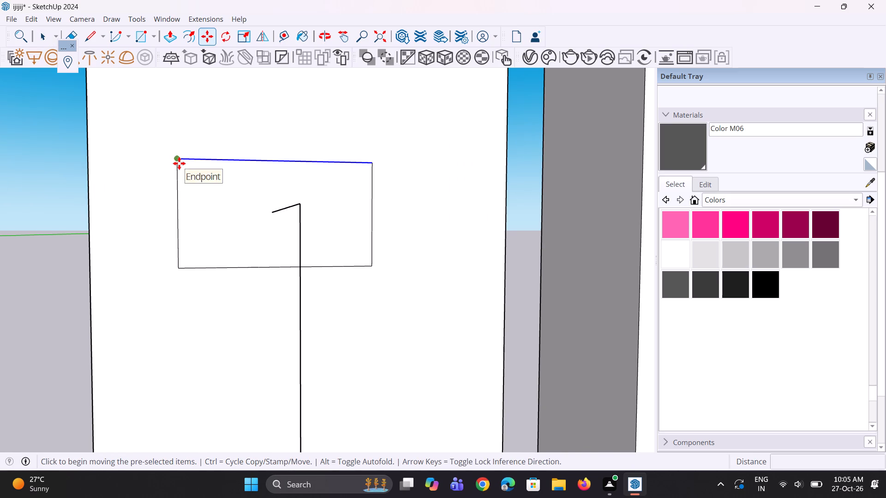
{"action": "left_click", "coordinate": [179, 163]}
{"action": "left_click", "coordinate": [176, 175]}
{"action": "key", "text": "space"}
{"action": "key", "text": "space"}
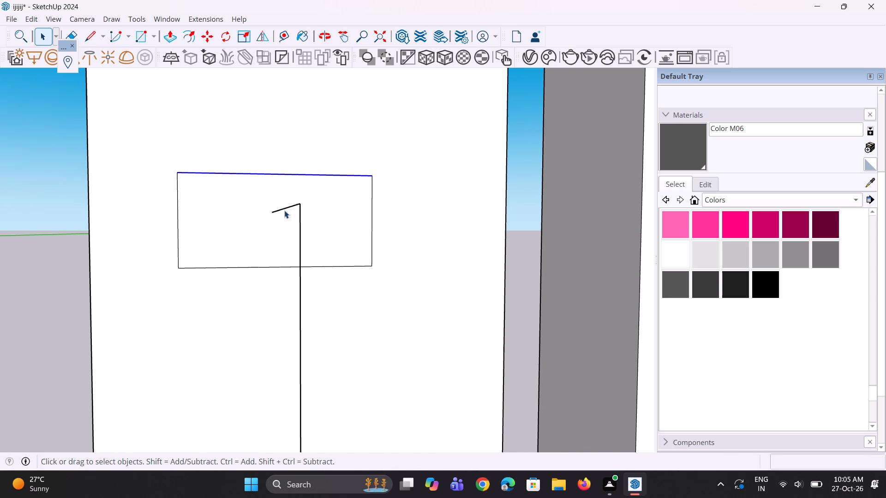
Sweep the rectangular profile along all three connected handle path lines with Follow Me to form the gate handle.
{"action": "left_click", "coordinate": [285, 207]}
{"action": "left_click", "coordinate": [300, 216], "text": "ctrl"}
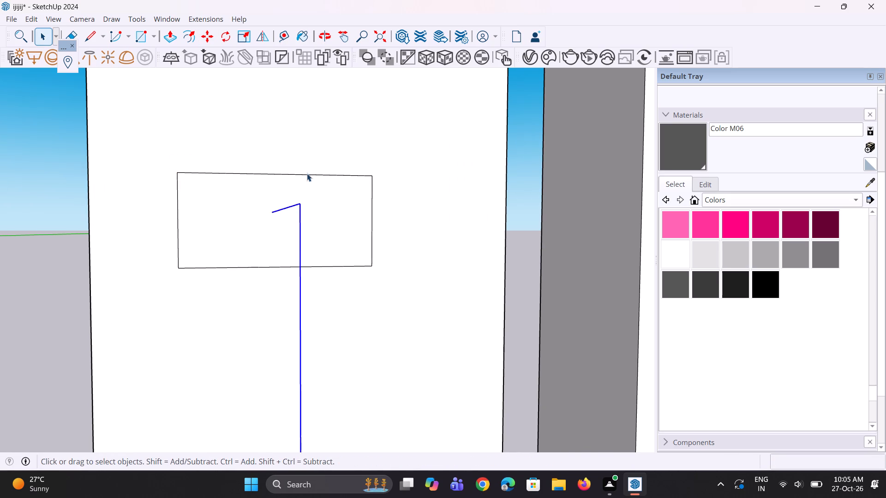
{"action": "scroll", "coordinate": [307, 172], "scroll_direction": "down", "scroll_amount": 5}
{"action": "scroll", "coordinate": [301, 159], "scroll_direction": "down", "scroll_amount": 17}
{"action": "scroll", "coordinate": [300, 169], "scroll_direction": "down", "scroll_amount": 6}
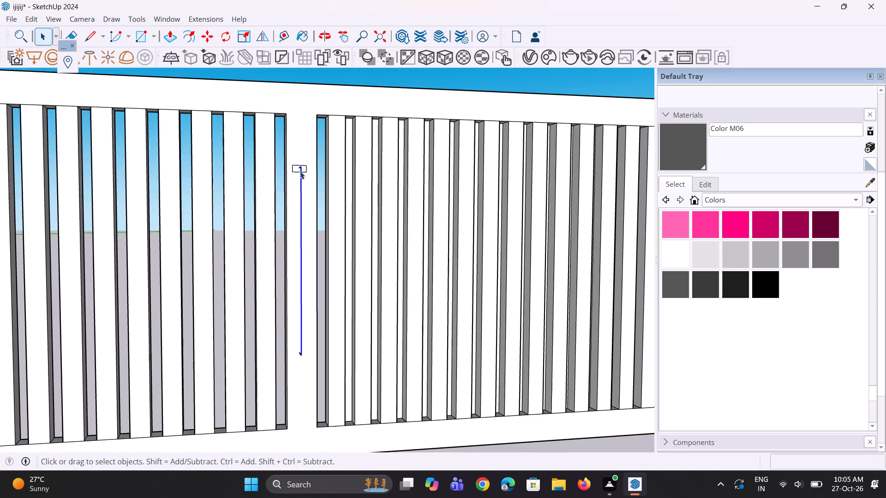
{"action": "scroll", "coordinate": [295, 352], "scroll_direction": "up", "scroll_amount": 20}
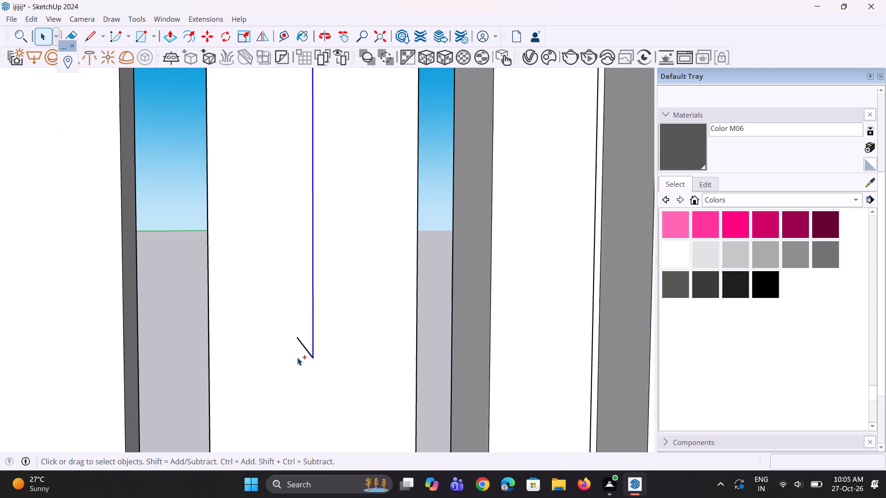
{"action": "left_click", "coordinate": [305, 346], "text": "ctrl"}
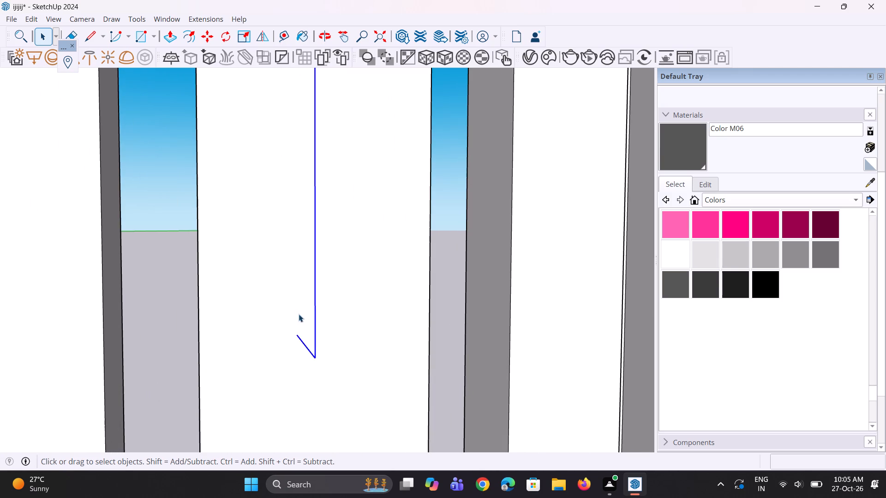
{"action": "left_click", "coordinate": [30, 35]}
{"action": "key", "text": "f"}
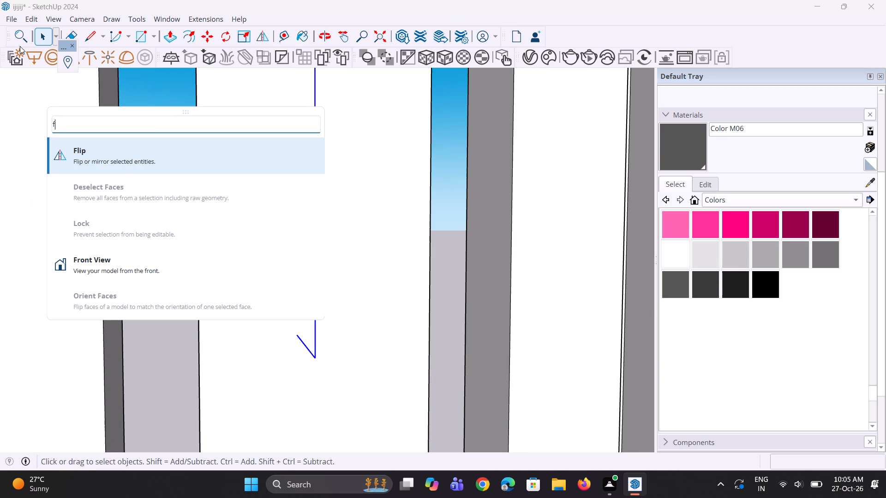
{"action": "key", "text": "o"}
{"action": "key", "text": "l"}
{"action": "key", "text": "l"}
{"action": "left_click", "coordinate": [104, 154]}
{"action": "scroll", "coordinate": [200, 334], "scroll_direction": "down", "scroll_amount": 8}
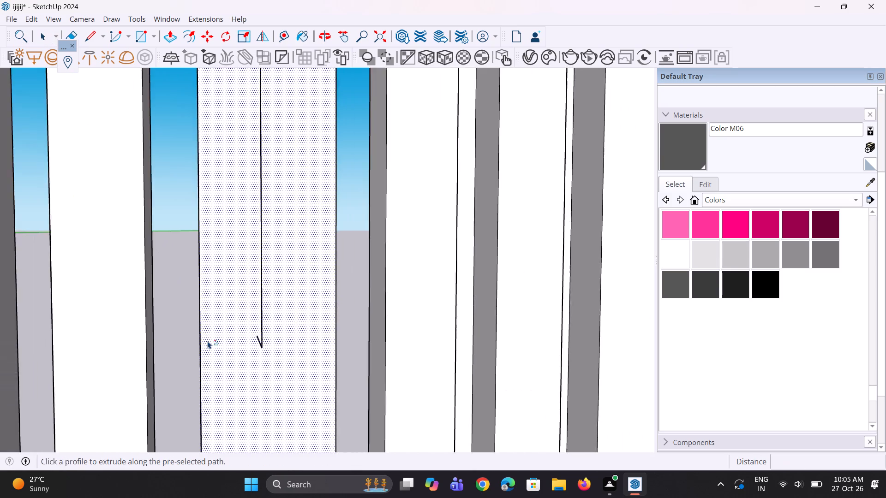
{"action": "scroll", "coordinate": [208, 341], "scroll_direction": "down", "scroll_amount": 15}
{"action": "scroll", "coordinate": [211, 144], "scroll_direction": "up", "scroll_amount": 6}
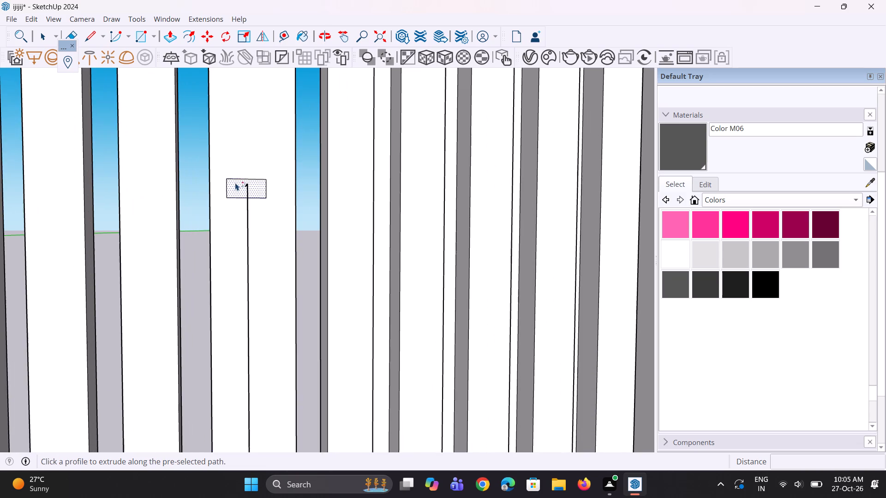
{"action": "left_click", "coordinate": [235, 188]}
Inspect the swept handle on the gate's divider from the side and the front.
{"action": "middle_click_drag", "start_coordinate": [236, 204], "coordinate": [450, 213]}
{"action": "scroll", "coordinate": [407, 198], "scroll_direction": "down", "scroll_amount": 1}
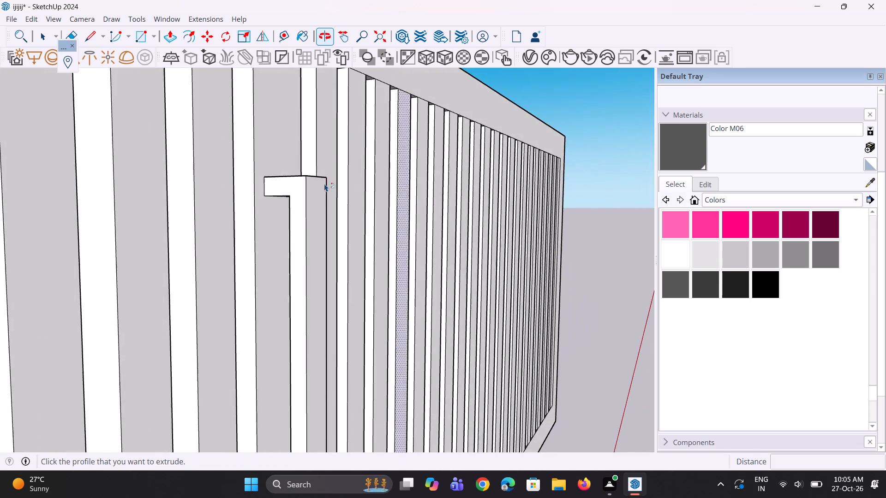
{"action": "scroll", "coordinate": [261, 193], "scroll_direction": "down", "scroll_amount": 12}
{"action": "middle_click_drag", "start_coordinate": [320, 240], "coordinate": [68, 239]}
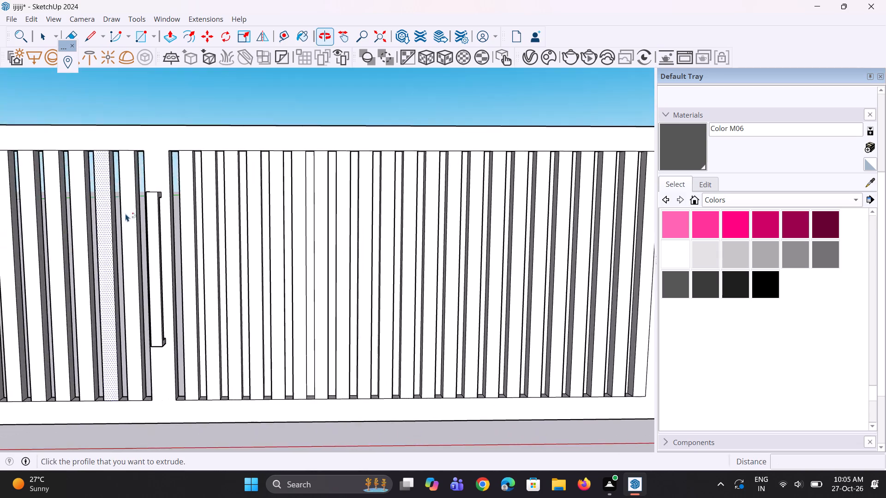
{"action": "scroll", "coordinate": [131, 223], "scroll_direction": "down", "scroll_amount": 5}
{"action": "middle_click_drag", "start_coordinate": [154, 213], "coordinate": [215, 205]}
{"action": "key", "text": "space"}
{"action": "key", "text": "space"}
{"action": "scroll", "coordinate": [273, 251], "scroll_direction": "down", "scroll_amount": 4}
{"action": "key", "text": "space"}
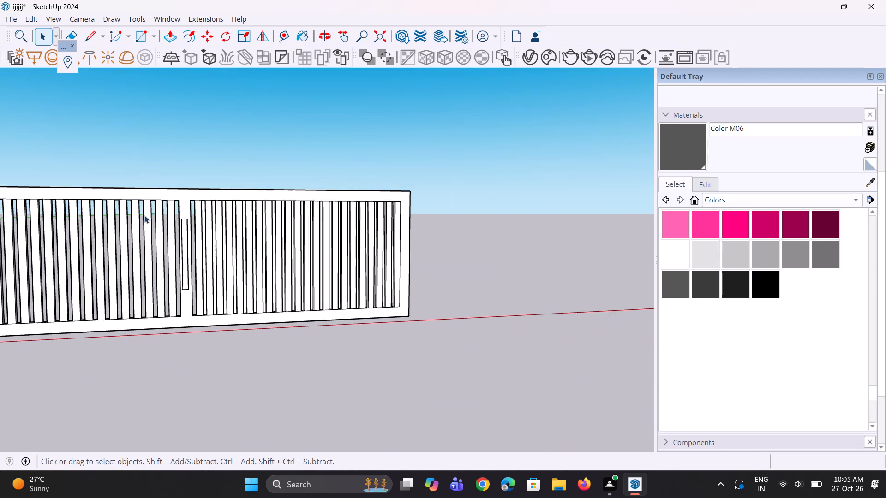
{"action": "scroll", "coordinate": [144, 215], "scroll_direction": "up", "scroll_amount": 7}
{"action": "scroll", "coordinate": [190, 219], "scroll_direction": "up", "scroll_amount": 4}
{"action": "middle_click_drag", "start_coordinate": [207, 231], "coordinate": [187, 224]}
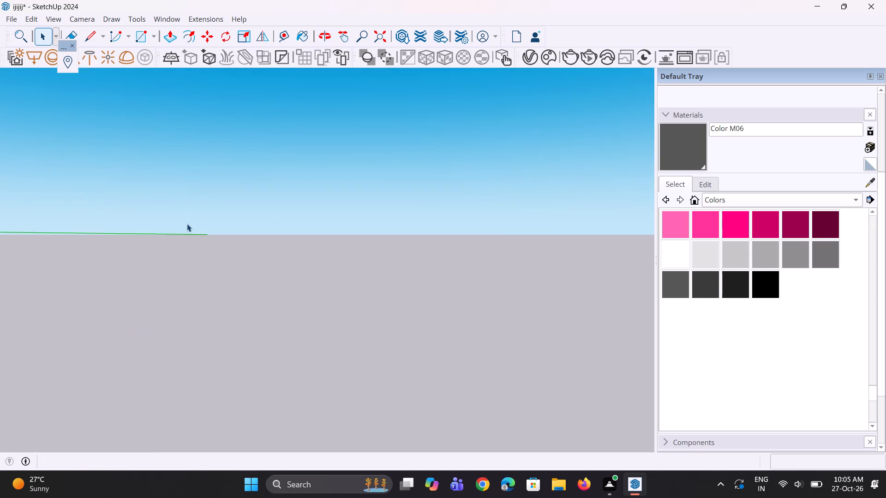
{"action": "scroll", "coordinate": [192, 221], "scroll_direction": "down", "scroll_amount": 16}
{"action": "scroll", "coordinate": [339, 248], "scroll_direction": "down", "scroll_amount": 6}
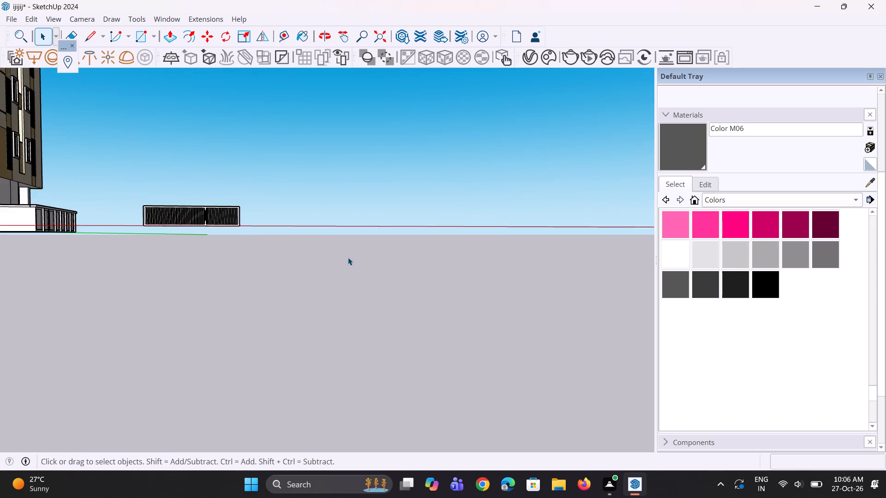
Paint the front faces of the first five slats beside the divider in the gate's longer section with Color M06.
{"action": "scroll", "coordinate": [162, 147], "scroll_direction": "up", "scroll_amount": 5}
{"action": "scroll", "coordinate": [160, 211], "scroll_direction": "up", "scroll_amount": 8}
{"action": "middle_click_drag", "start_coordinate": [269, 255], "coordinate": [292, 271]}
{"action": "key", "text": "space"}
{"action": "key", "text": "space"}
{"action": "key", "text": "space"}
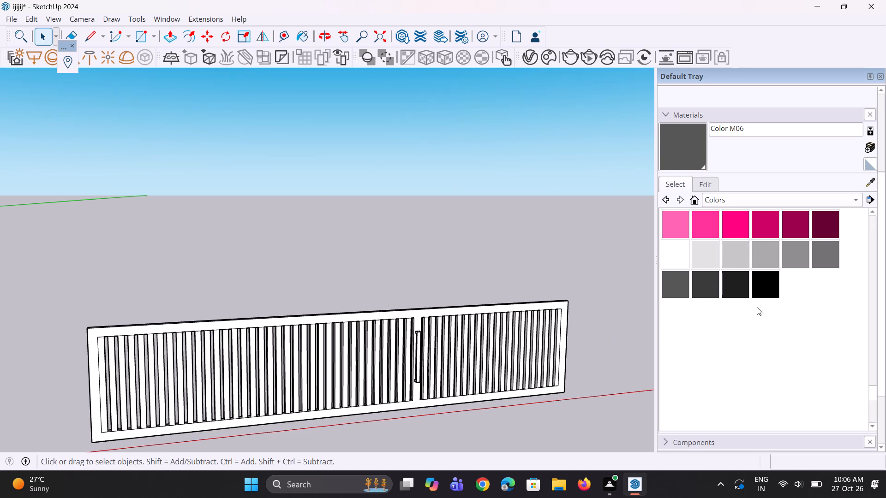
{"action": "left_click_drag", "start_coordinate": [682, 161], "coordinate": [679, 170]}
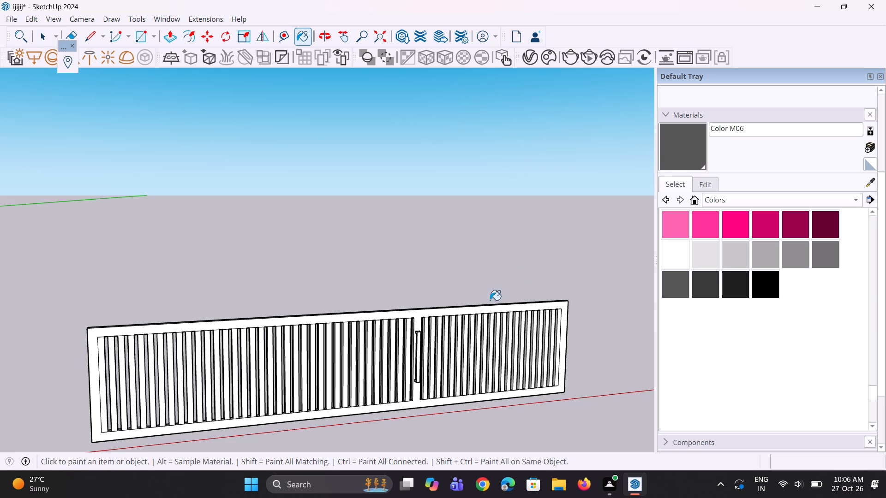
{"action": "scroll", "coordinate": [423, 335], "scroll_direction": "up", "scroll_amount": 7}
{"action": "scroll", "coordinate": [434, 288], "scroll_direction": "up", "scroll_amount": 2}
{"action": "left_click", "coordinate": [416, 348]}
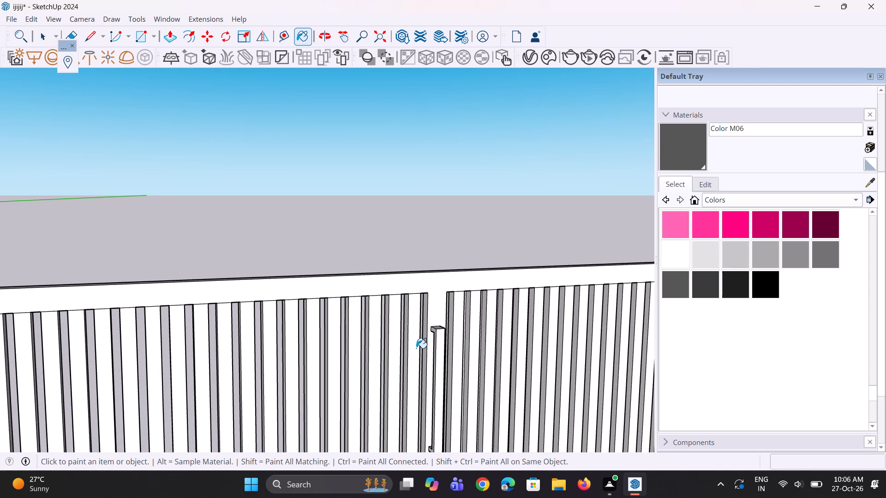
{"action": "scroll", "coordinate": [421, 310], "scroll_direction": "up", "scroll_amount": 9}
{"action": "left_click", "coordinate": [393, 321]}
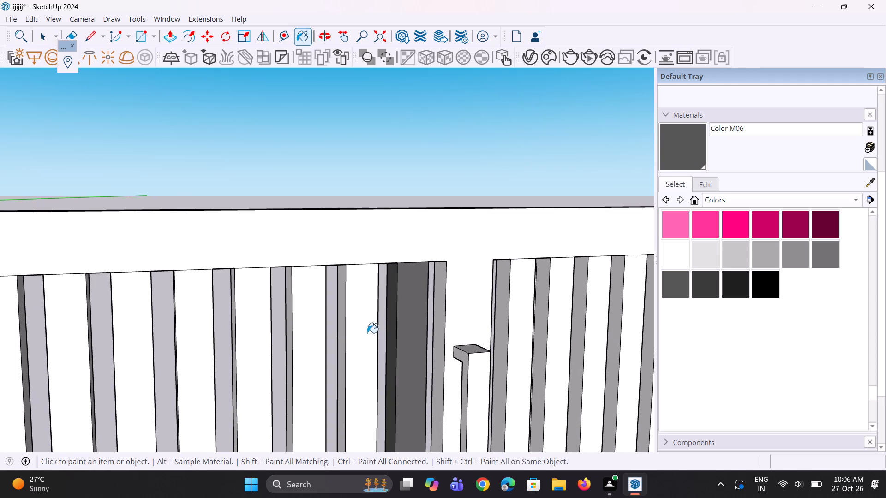
{"action": "left_click", "coordinate": [353, 345]}
{"action": "left_click", "coordinate": [343, 335]}
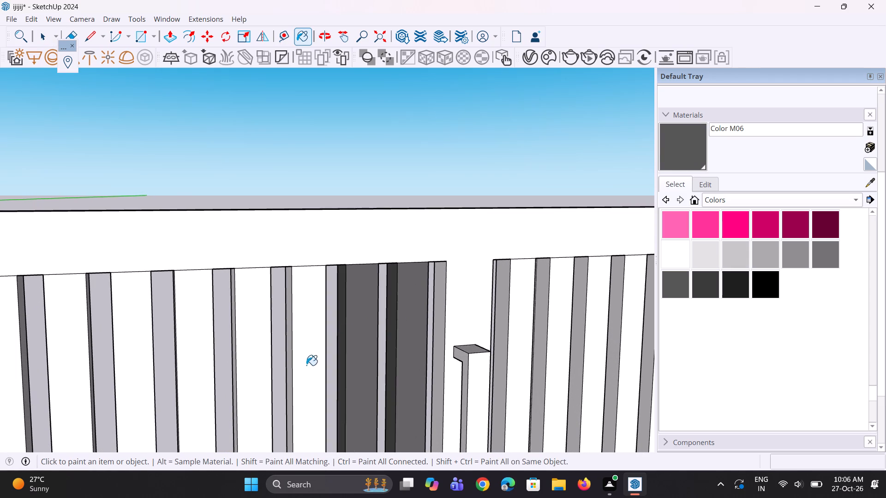
{"action": "left_click", "coordinate": [306, 365]}
{"action": "left_click", "coordinate": [286, 368]}
{"action": "left_click", "coordinate": [289, 368]}
{"action": "scroll", "coordinate": [260, 374], "scroll_direction": "up", "scroll_amount": 1}
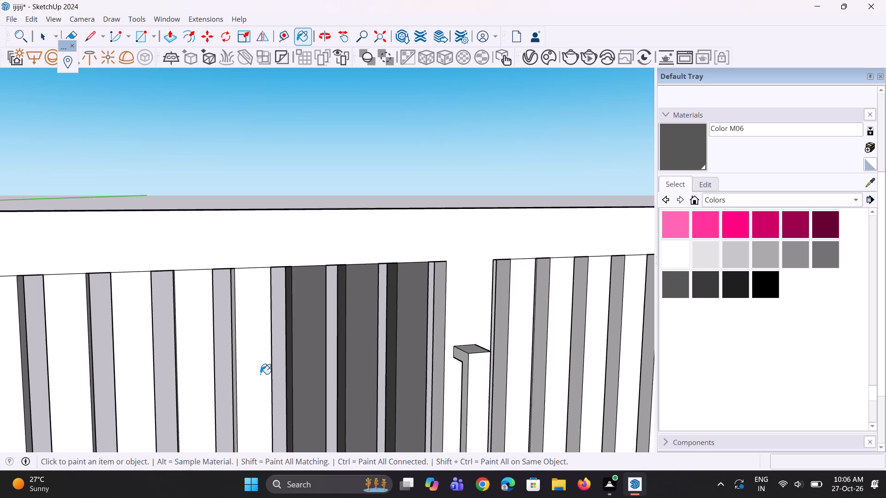
{"action": "scroll", "coordinate": [260, 374], "scroll_direction": "up", "scroll_amount": 1}
{"action": "left_click", "coordinate": [257, 376]}
{"action": "left_click_drag", "start_coordinate": [163, 366], "coordinate": [168, 369]}
Continue painting Color M06 on the front faces of the next six slats, working away from the divider.
{"action": "scroll", "coordinate": [366, 321], "scroll_direction": "down", "scroll_amount": 2}
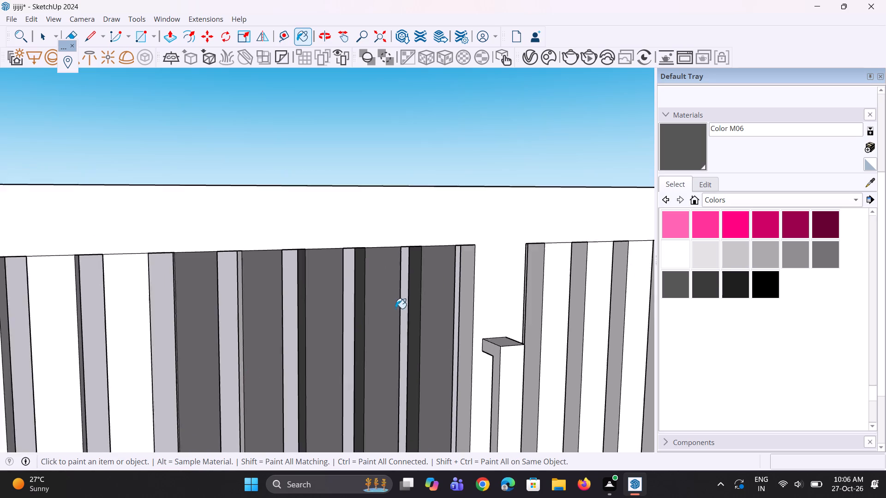
{"action": "scroll", "coordinate": [395, 308], "scroll_direction": "down", "scroll_amount": 9}
{"action": "scroll", "coordinate": [251, 337], "scroll_direction": "up", "scroll_amount": 3}
{"action": "left_click", "coordinate": [329, 344]}
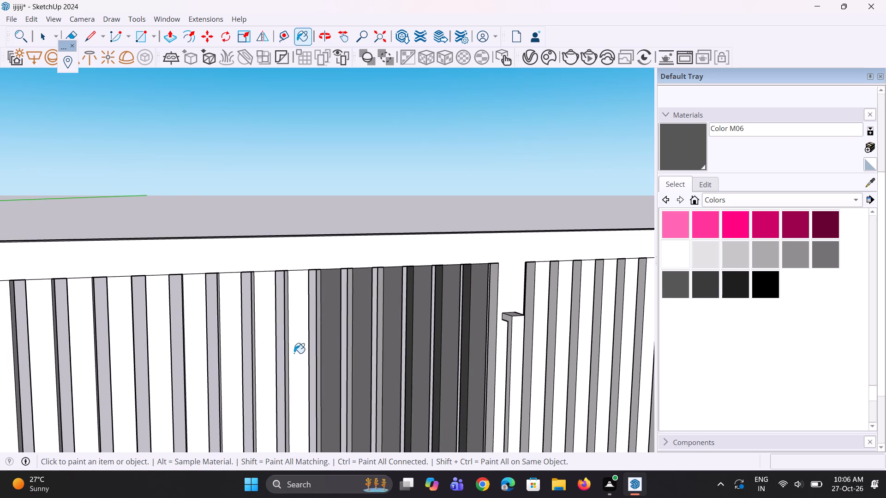
{"action": "left_click", "coordinate": [294, 353]}
{"action": "left_click", "coordinate": [260, 377]}
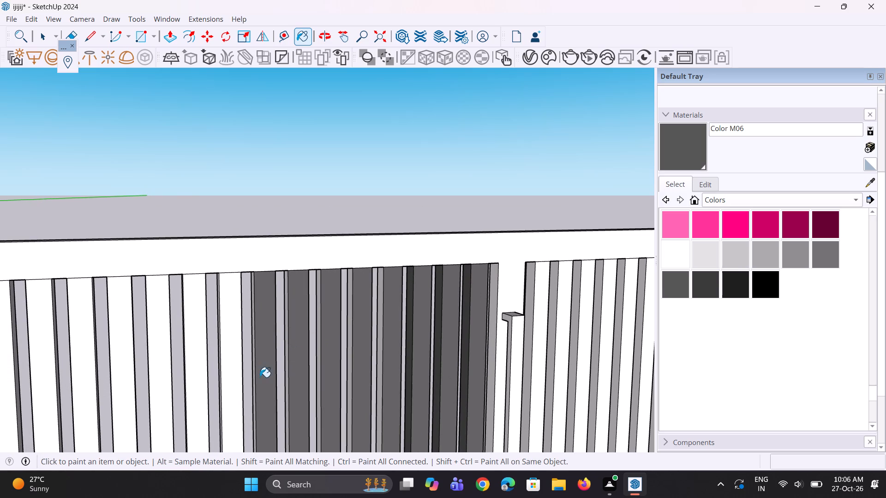
{"action": "scroll", "coordinate": [323, 349], "scroll_direction": "down", "scroll_amount": 13}
{"action": "scroll", "coordinate": [301, 370], "scroll_direction": "up", "scroll_amount": 1}
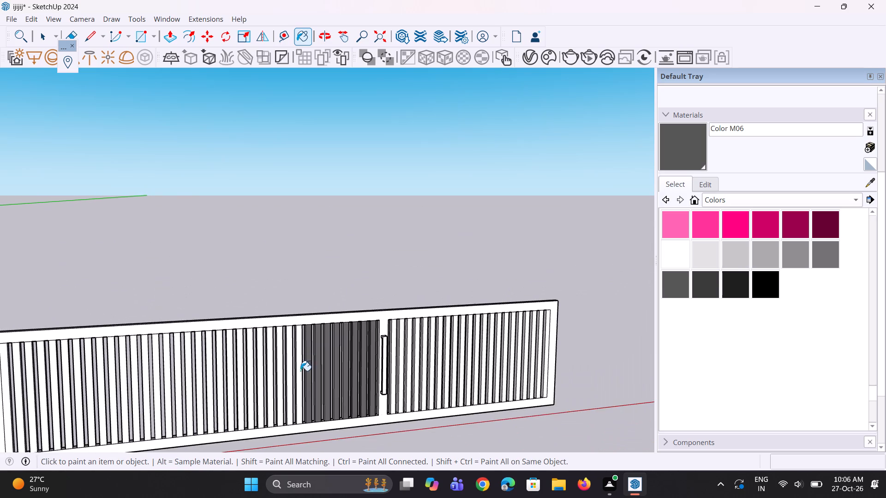
{"action": "scroll", "coordinate": [300, 371], "scroll_direction": "up", "scroll_amount": 6}
{"action": "left_click", "coordinate": [300, 373]}
{"action": "left_click", "coordinate": [280, 386]}
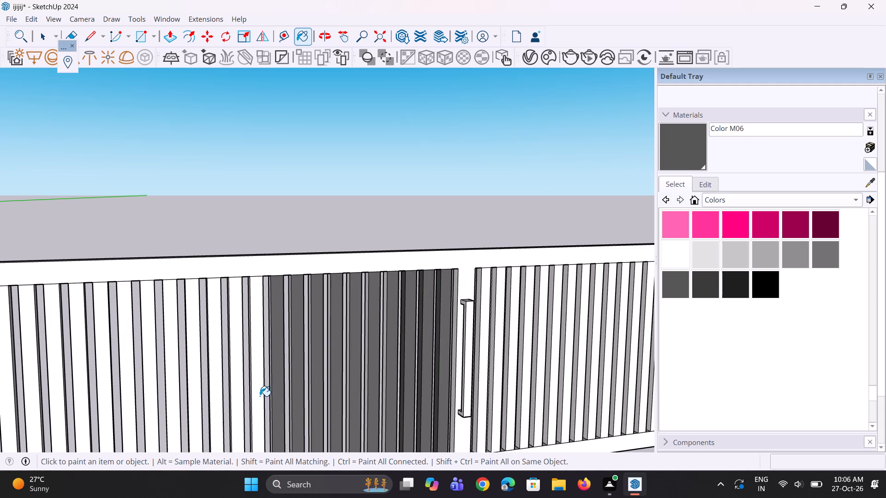
{"action": "left_click", "coordinate": [259, 397]}
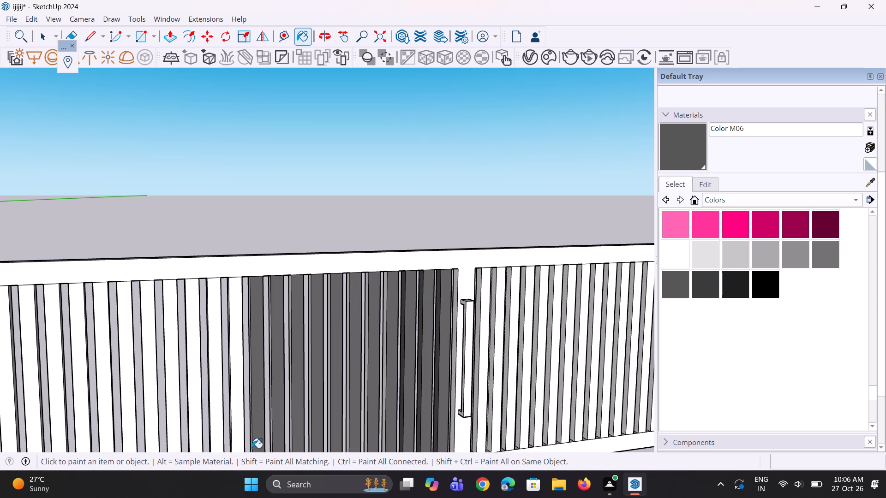
Paint the front faces of the next four slats in the longer section with Color M06.
{"action": "scroll", "coordinate": [296, 328], "scroll_direction": "down", "scroll_amount": 3}
{"action": "scroll", "coordinate": [348, 237], "scroll_direction": "down", "scroll_amount": 5}
{"action": "scroll", "coordinate": [272, 281], "scroll_direction": "up", "scroll_amount": 8}
{"action": "scroll", "coordinate": [327, 278], "scroll_direction": "up", "scroll_amount": 9}
{"action": "left_click", "coordinate": [313, 299]}
{"action": "left_click", "coordinate": [279, 328]}
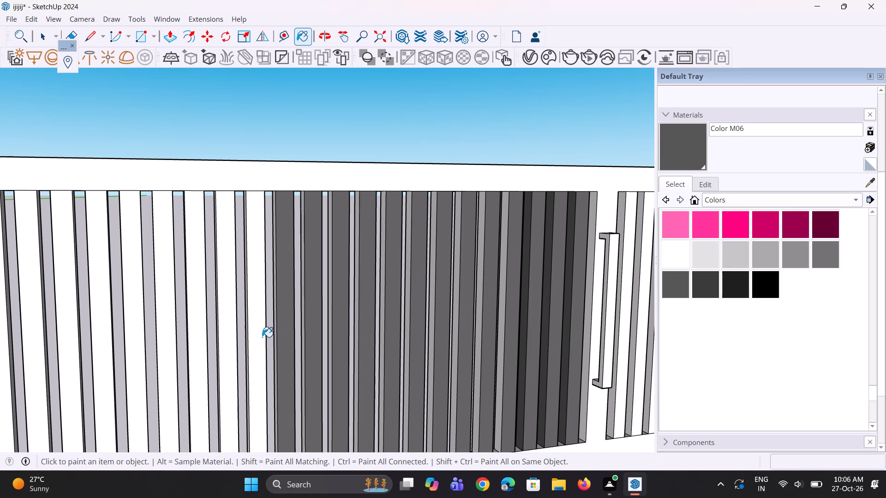
{"action": "left_click", "coordinate": [256, 342]}
{"action": "left_click", "coordinate": [230, 349]}
Paint the front faces of the next five slats in the longer section with Color M06, moving toward its outer end.
{"action": "scroll", "coordinate": [363, 360], "scroll_direction": "down", "scroll_amount": 8}
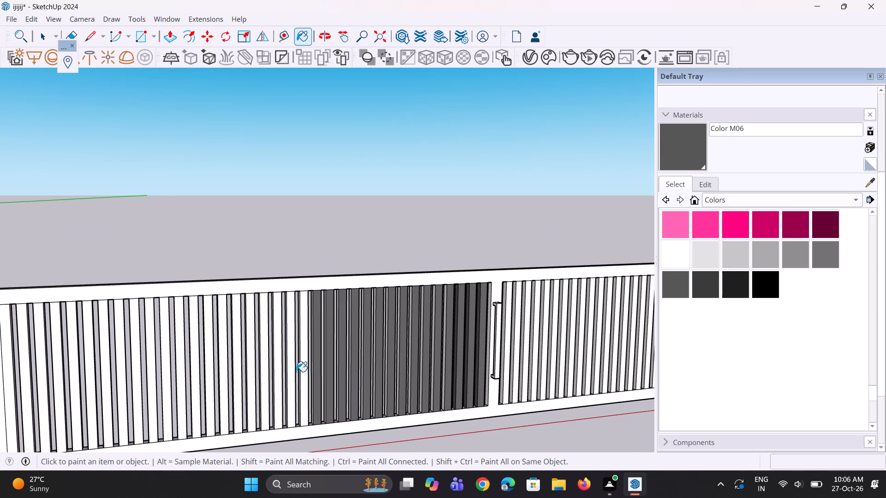
{"action": "scroll", "coordinate": [234, 372], "scroll_direction": "up", "scroll_amount": 3}
{"action": "scroll", "coordinate": [309, 368], "scroll_direction": "up", "scroll_amount": 3}
{"action": "left_click", "coordinate": [328, 362]}
{"action": "left_click", "coordinate": [309, 371]}
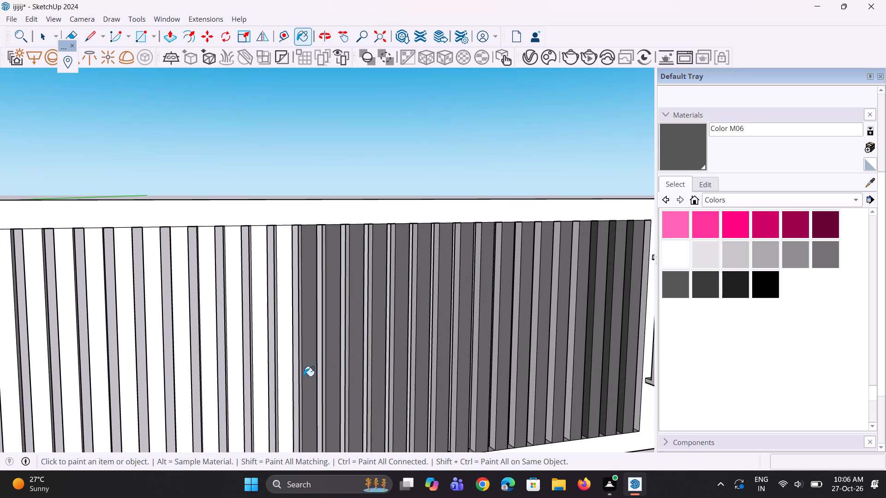
{"action": "left_click", "coordinate": [287, 385]}
{"action": "left_click", "coordinate": [262, 397]}
{"action": "left_click", "coordinate": [238, 409]}
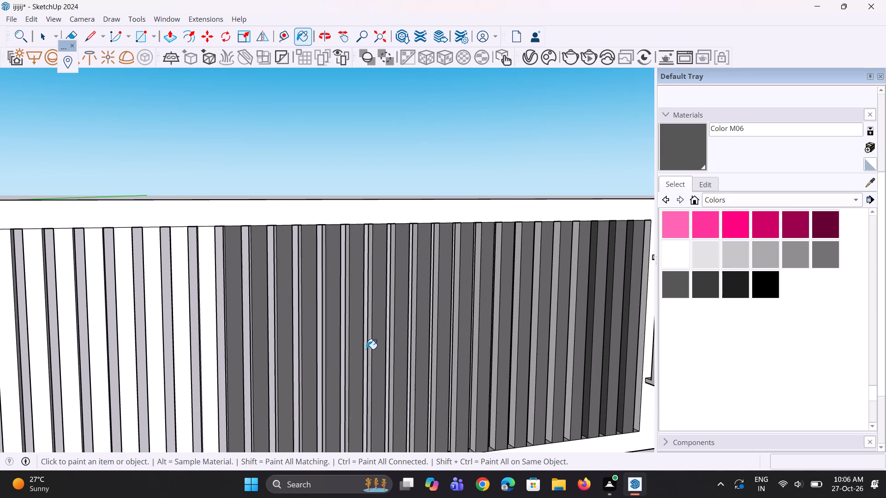
Apply Color M06 to the front faces of five more slats toward the outer end of the longer section.
{"action": "scroll", "coordinate": [369, 349], "scroll_direction": "down", "scroll_amount": 10}
{"action": "middle_click_drag", "start_coordinate": [375, 354], "coordinate": [382, 357]}
{"action": "scroll", "coordinate": [298, 366], "scroll_direction": "up", "scroll_amount": 7}
{"action": "scroll", "coordinate": [326, 348], "scroll_direction": "down", "scroll_amount": 1}
{"action": "scroll", "coordinate": [325, 349], "scroll_direction": "up", "scroll_amount": 2}
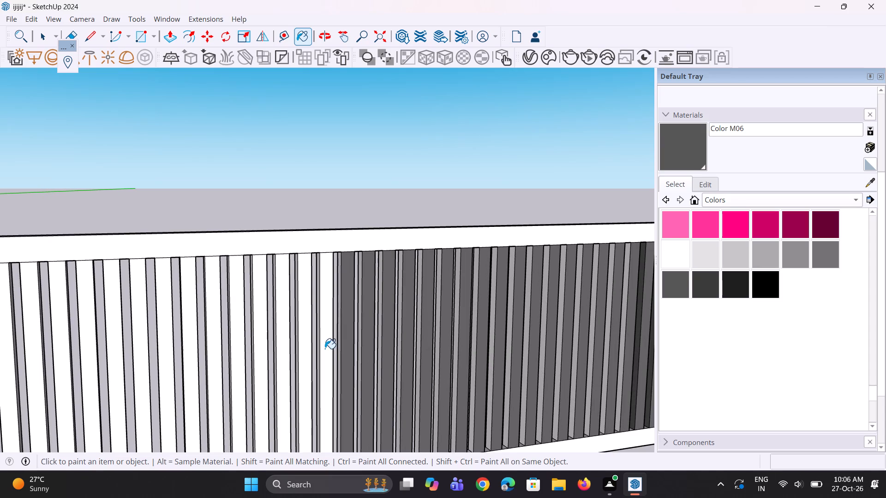
{"action": "left_click", "coordinate": [325, 349]}
{"action": "left_click", "coordinate": [308, 361]}
{"action": "left_click", "coordinate": [280, 381]}
{"action": "left_click", "coordinate": [260, 397]}
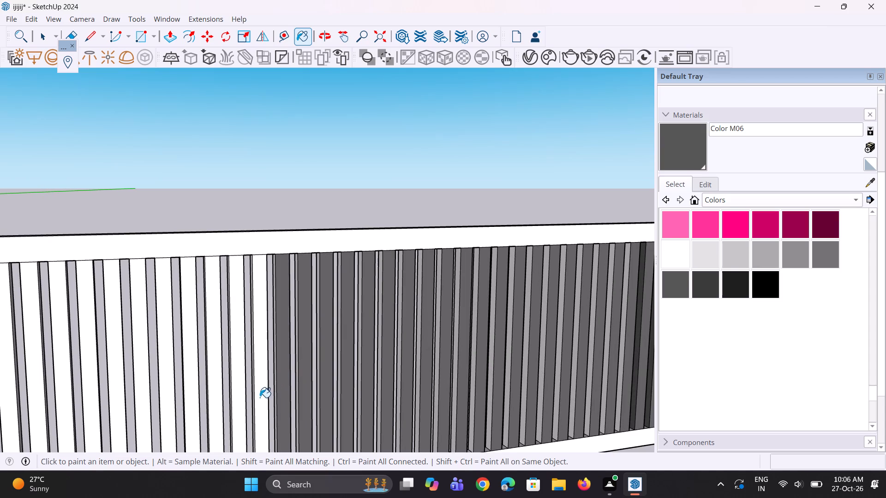
{"action": "left_click", "coordinate": [239, 407]}
Apply Color M06 to the front faces of the next six unpainted slats in the longer section.
{"action": "scroll", "coordinate": [271, 393], "scroll_direction": "down", "scroll_amount": 4}
{"action": "scroll", "coordinate": [233, 402], "scroll_direction": "up", "scroll_amount": 3}
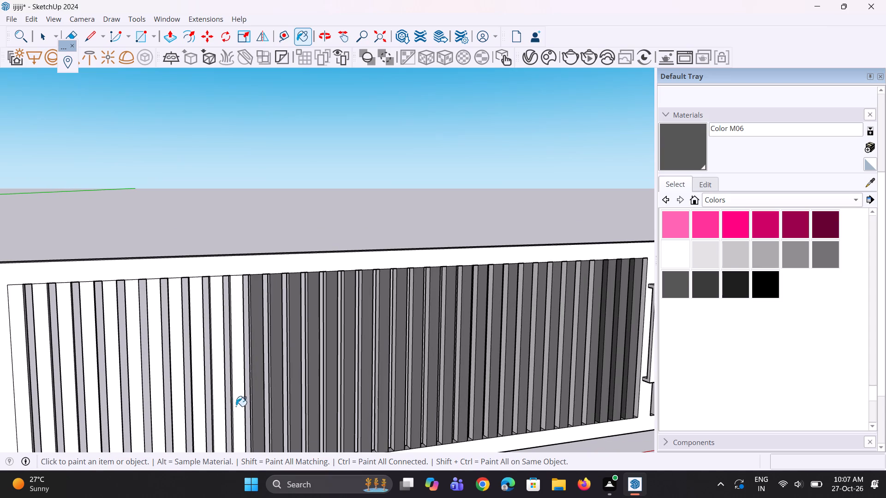
{"action": "left_click", "coordinate": [237, 408]}
{"action": "left_click", "coordinate": [221, 413]}
{"action": "left_click", "coordinate": [204, 420]}
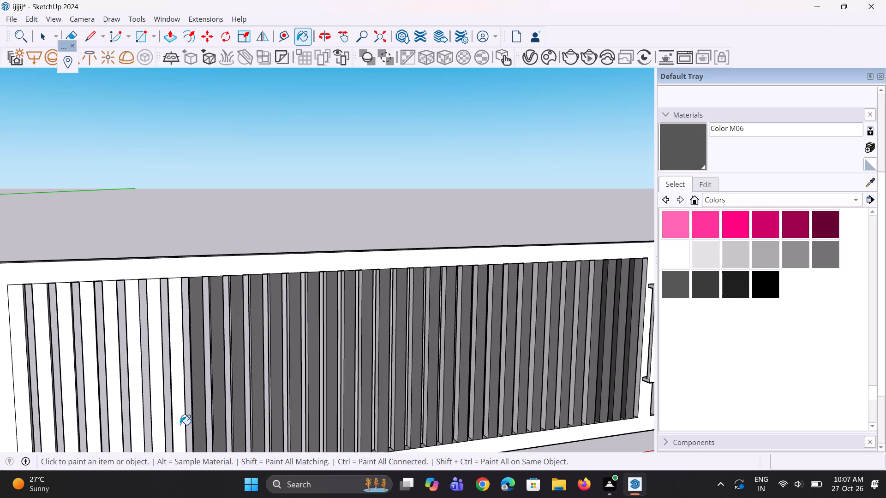
{"action": "left_click", "coordinate": [180, 426]}
{"action": "left_click", "coordinate": [160, 429]}
{"action": "left_click", "coordinate": [137, 434]}
Paint the last four white slat fronts at the outer end of the longer section with Color M06.
{"action": "scroll", "coordinate": [264, 338], "scroll_direction": "down", "scroll_amount": 4}
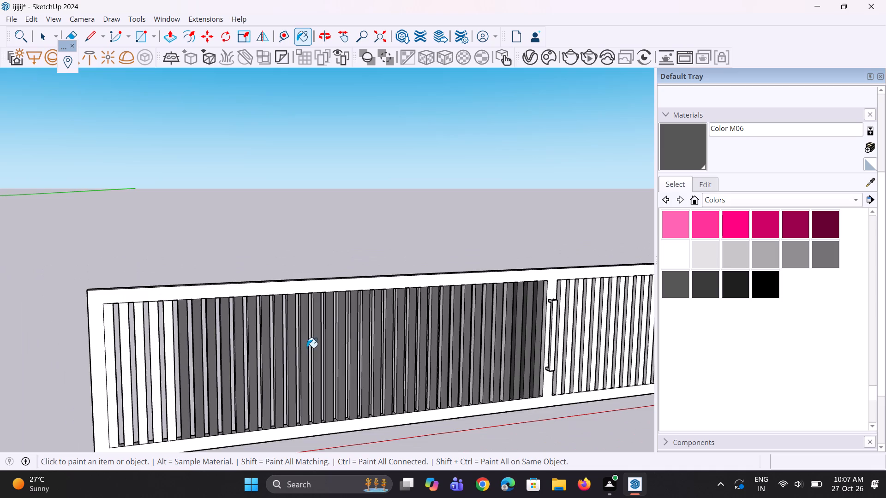
{"action": "scroll", "coordinate": [152, 373], "scroll_direction": "up", "scroll_amount": 7}
{"action": "left_click", "coordinate": [176, 368]}
{"action": "left_click", "coordinate": [146, 383]}
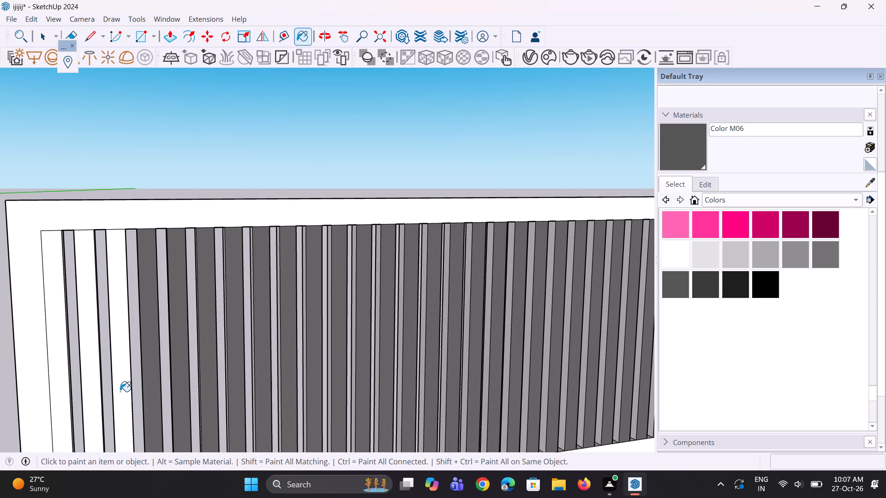
{"action": "left_click", "coordinate": [120, 392]}
{"action": "left_click", "coordinate": [83, 397]}
Paint the outward-facing side faces of the first seven slats at the longer section's outer end with Color M06.
{"action": "middle_click_drag", "start_coordinate": [200, 398], "coordinate": [359, 373]}
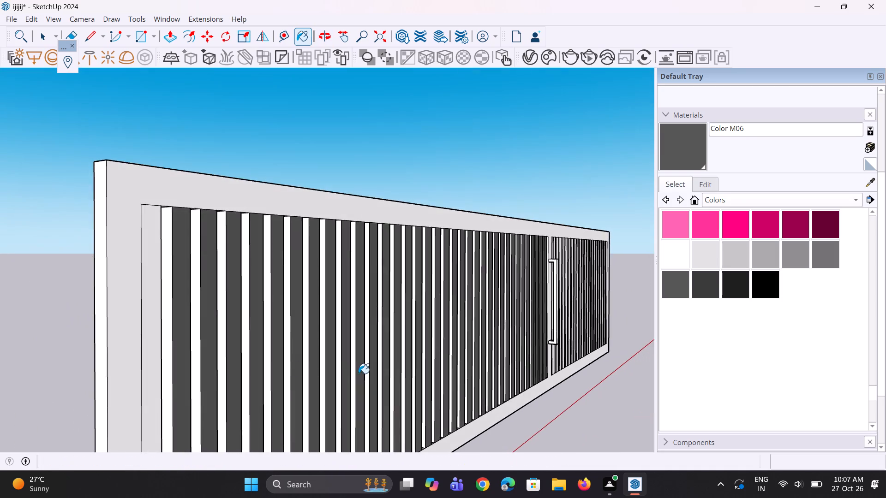
{"action": "scroll", "coordinate": [148, 374], "scroll_direction": "up", "scroll_amount": 5}
{"action": "left_click", "coordinate": [174, 377]}
{"action": "left_click", "coordinate": [215, 379]}
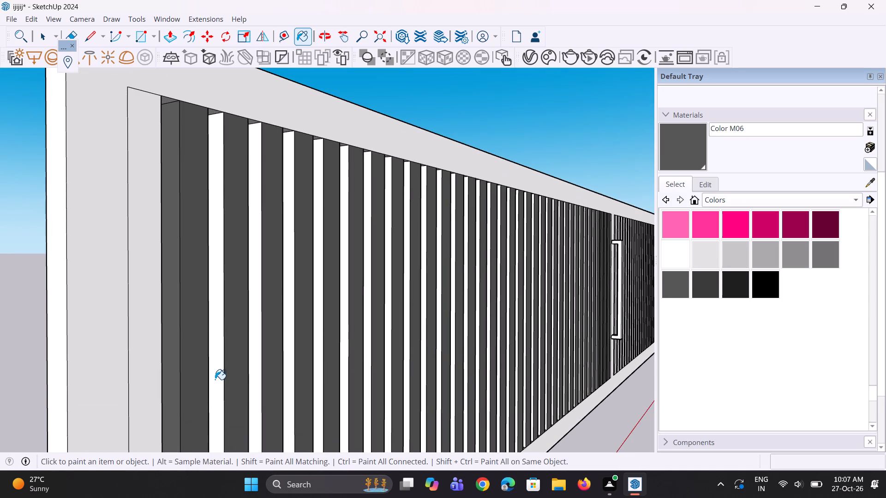
{"action": "left_click", "coordinate": [254, 374]}
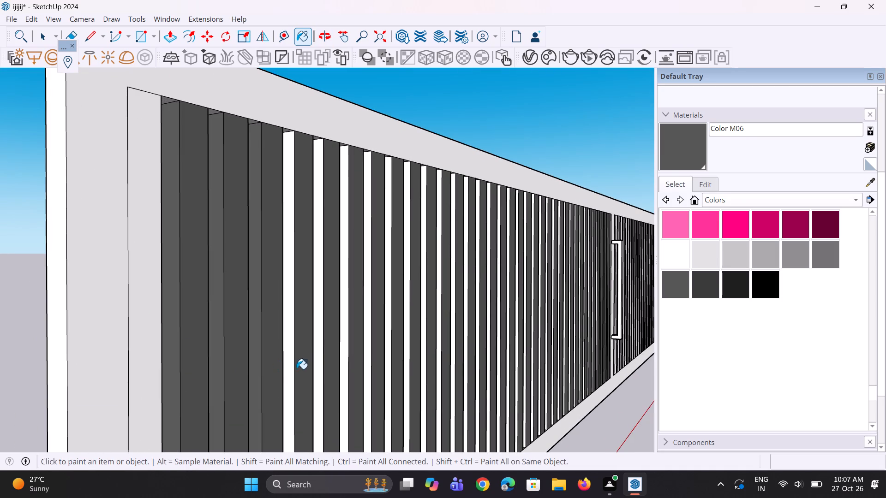
{"action": "left_click", "coordinate": [287, 377]}
{"action": "left_click", "coordinate": [316, 374]}
{"action": "left_click", "coordinate": [341, 373]}
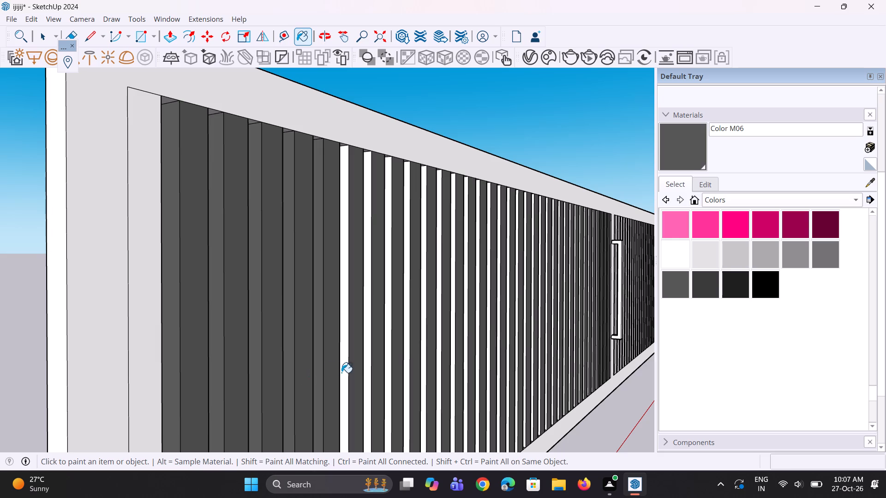
{"action": "left_click", "coordinate": [364, 371]}
{"action": "left_click", "coordinate": [371, 372]}
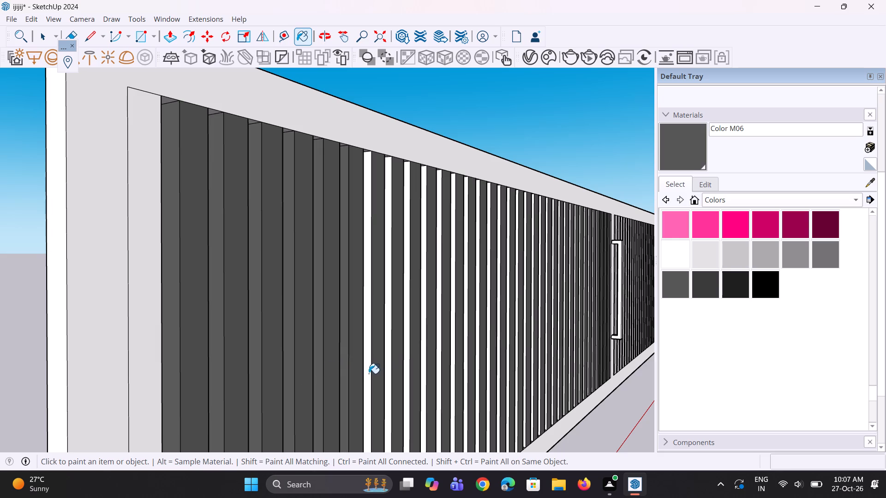
Continue painting Color M06 on the white side faces of the following slats, working toward the divider.
{"action": "scroll", "coordinate": [254, 386], "scroll_direction": "down", "scroll_amount": 3}
{"action": "middle_click", "coordinate": [391, 383]}
{"action": "scroll", "coordinate": [375, 388], "scroll_direction": "up", "scroll_amount": 3}
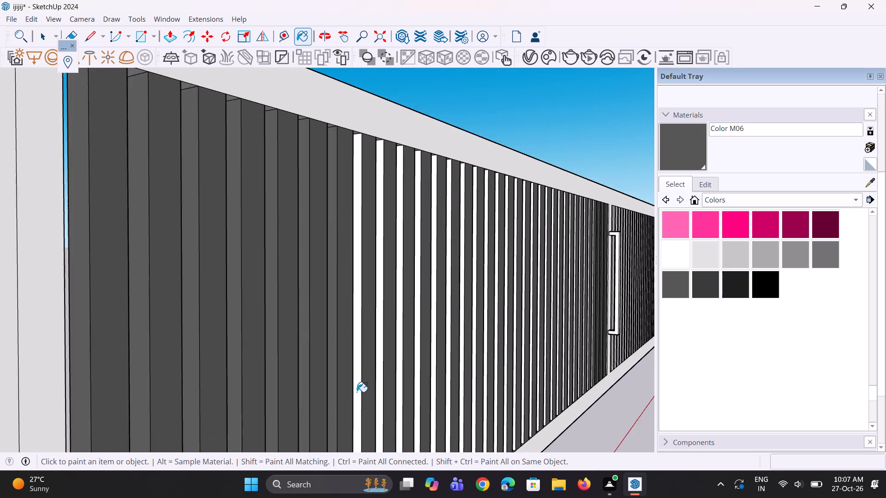
{"action": "scroll", "coordinate": [356, 392], "scroll_direction": "up", "scroll_amount": 3}
{"action": "left_click", "coordinate": [369, 389]}
{"action": "left_click", "coordinate": [358, 393]}
{"action": "left_click", "coordinate": [388, 391]}
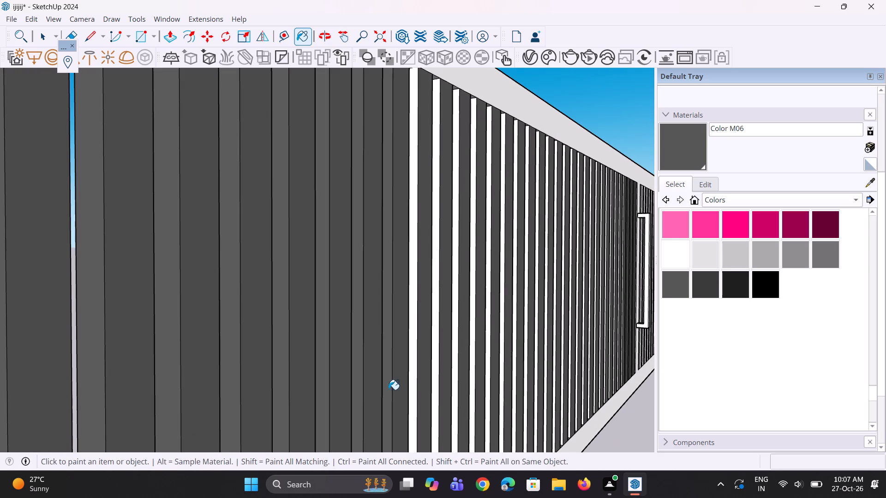
{"action": "left_click", "coordinate": [411, 385]}
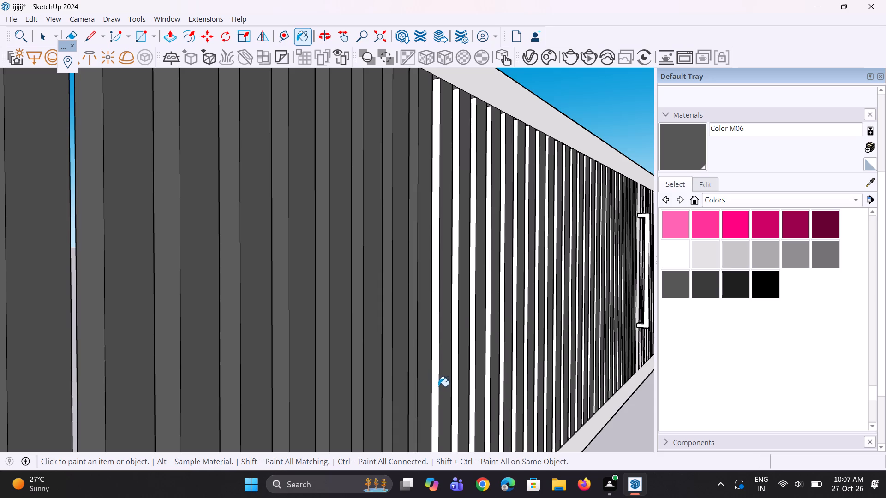
{"action": "left_click", "coordinate": [437, 387]}
{"action": "left_click", "coordinate": [455, 387]}
Paint the next seven white outward-facing slat sides in the longer section with Color M06, working toward the divider.
{"action": "scroll", "coordinate": [305, 375], "scroll_direction": "down", "scroll_amount": 2}
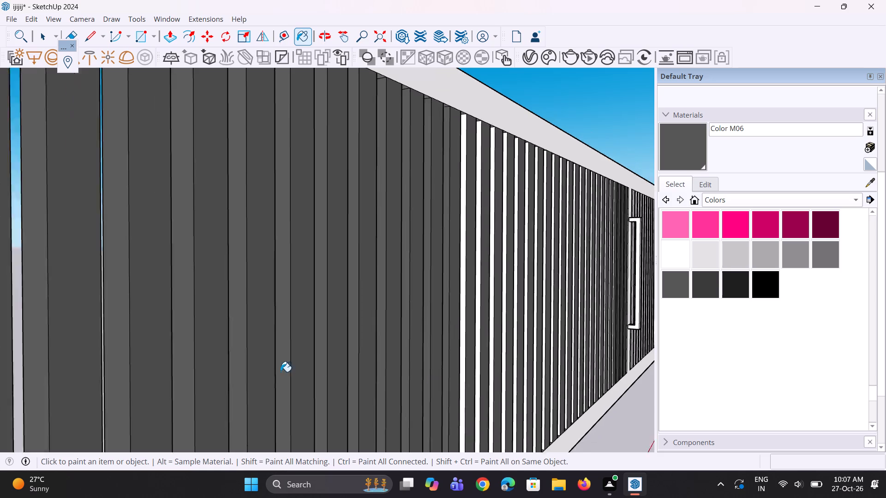
{"action": "scroll", "coordinate": [281, 372], "scroll_direction": "down", "scroll_amount": 7}
{"action": "middle_click_drag", "start_coordinate": [410, 353], "coordinate": [384, 350]}
{"action": "scroll", "coordinate": [372, 364], "scroll_direction": "up", "scroll_amount": 7}
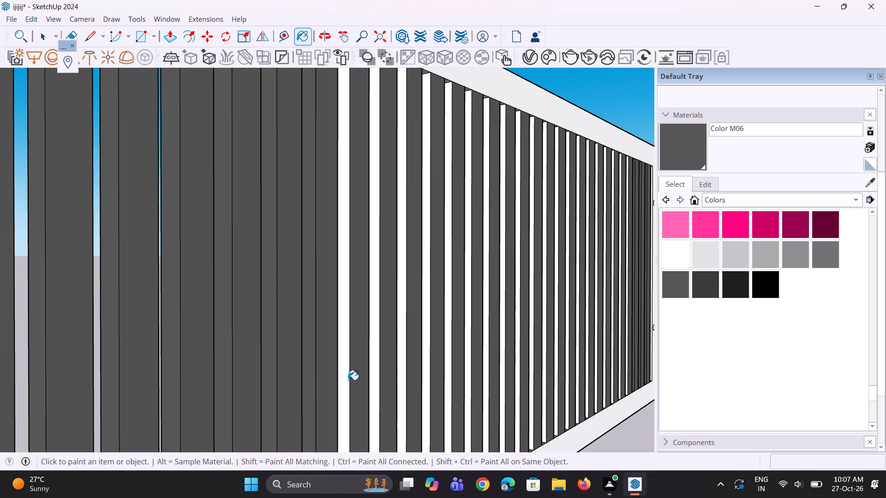
{"action": "left_click", "coordinate": [347, 380]}
{"action": "scroll", "coordinate": [374, 371], "scroll_direction": "up", "scroll_amount": 1}
{"action": "left_click", "coordinate": [374, 371]}
{"action": "left_click", "coordinate": [402, 372]}
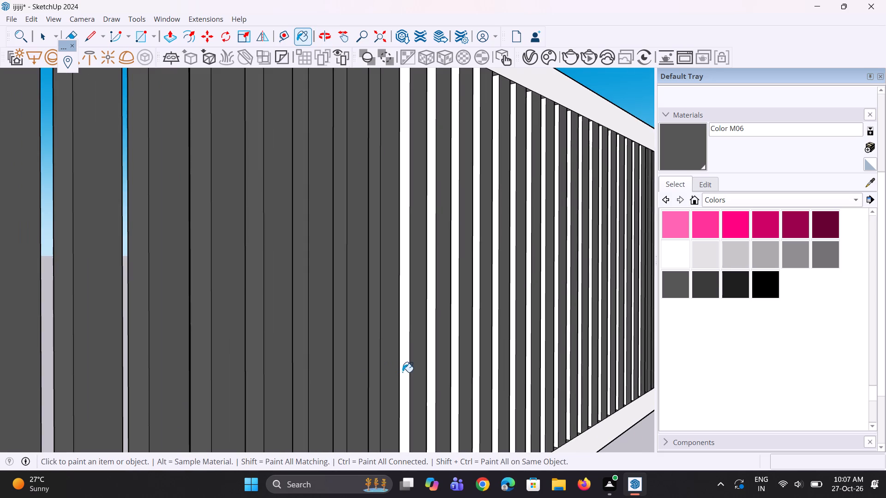
{"action": "left_click", "coordinate": [428, 368]}
{"action": "left_click", "coordinate": [457, 367]}
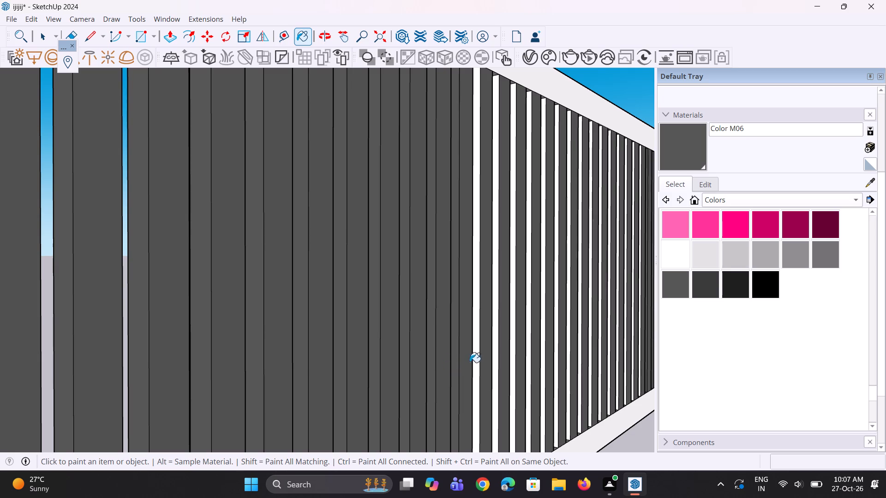
{"action": "left_click", "coordinate": [474, 361]}
{"action": "left_click", "coordinate": [497, 356]}
Apply Color M06 to the following five white outward-facing slat sides of the longer section.
{"action": "scroll", "coordinate": [534, 355], "scroll_direction": "up", "scroll_amount": 2}
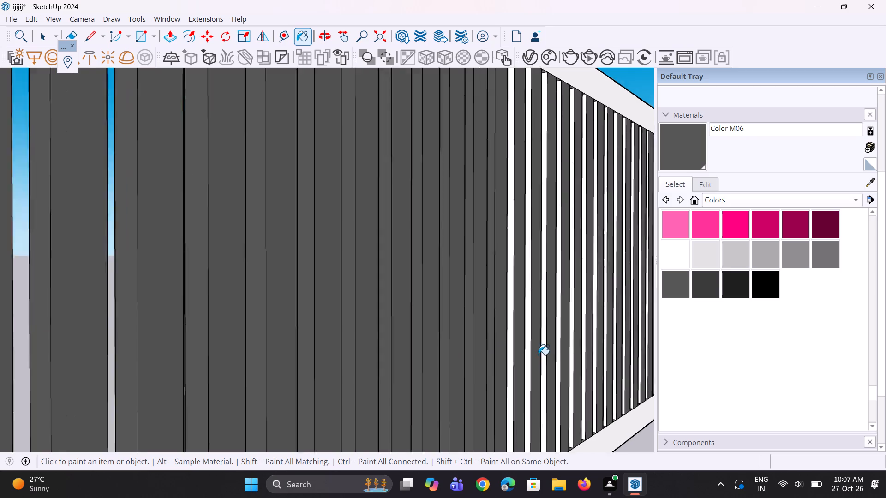
{"action": "scroll", "coordinate": [539, 355], "scroll_direction": "up", "scroll_amount": 2}
{"action": "scroll", "coordinate": [335, 355], "scroll_direction": "down", "scroll_amount": 9}
{"action": "scroll", "coordinate": [517, 313], "scroll_direction": "up", "scroll_amount": 3}
{"action": "scroll", "coordinate": [371, 364], "scroll_direction": "up", "scroll_amount": 3}
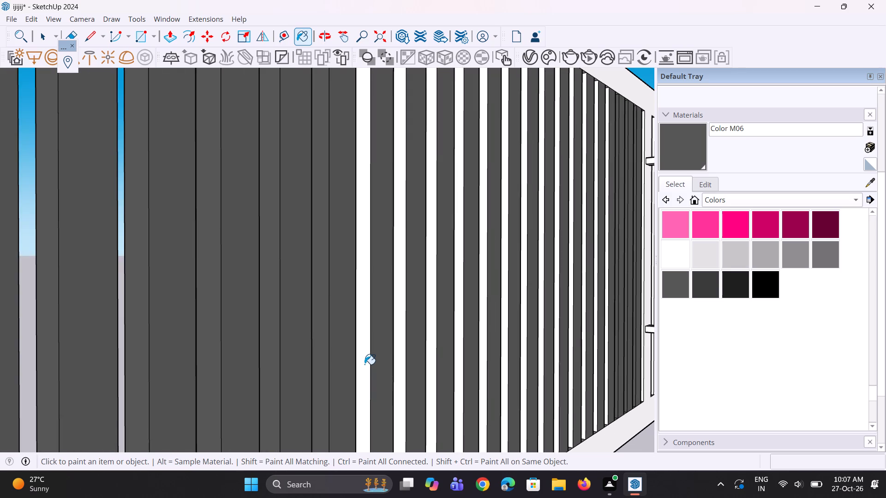
{"action": "left_click", "coordinate": [365, 364]}
{"action": "left_click", "coordinate": [397, 354]}
{"action": "left_click", "coordinate": [431, 351]}
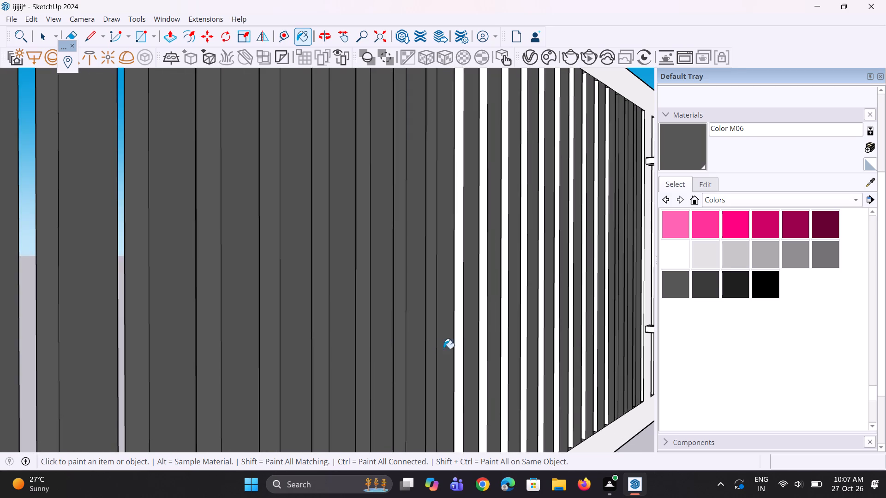
{"action": "left_click", "coordinate": [457, 349]}
{"action": "left_click", "coordinate": [486, 350]}
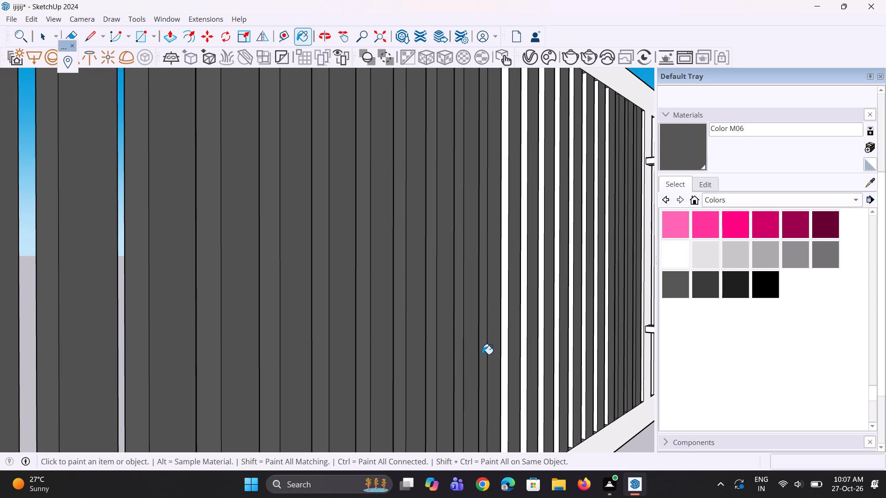
Paint the last eight white outward-facing slat sides before the divider with Color M06.
{"action": "scroll", "coordinate": [389, 385], "scroll_direction": "down", "scroll_amount": 5}
{"action": "scroll", "coordinate": [442, 362], "scroll_direction": "down", "scroll_amount": 4}
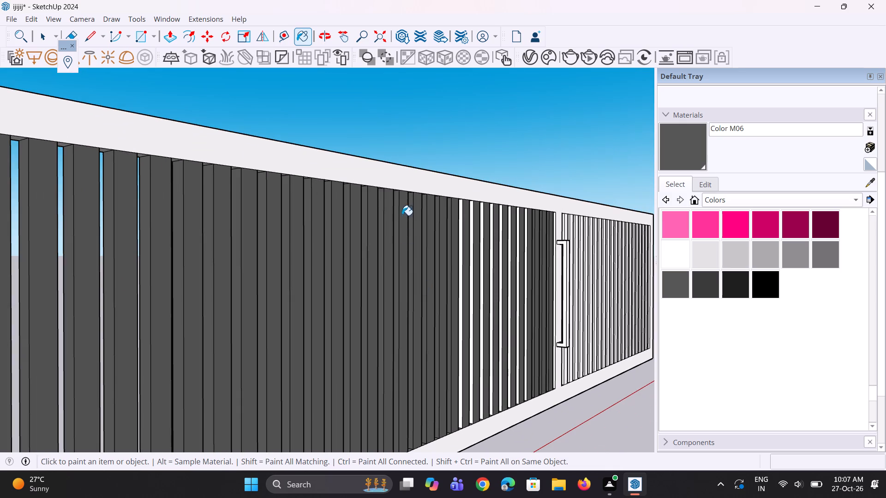
{"action": "scroll", "coordinate": [451, 261], "scroll_direction": "up", "scroll_amount": 8}
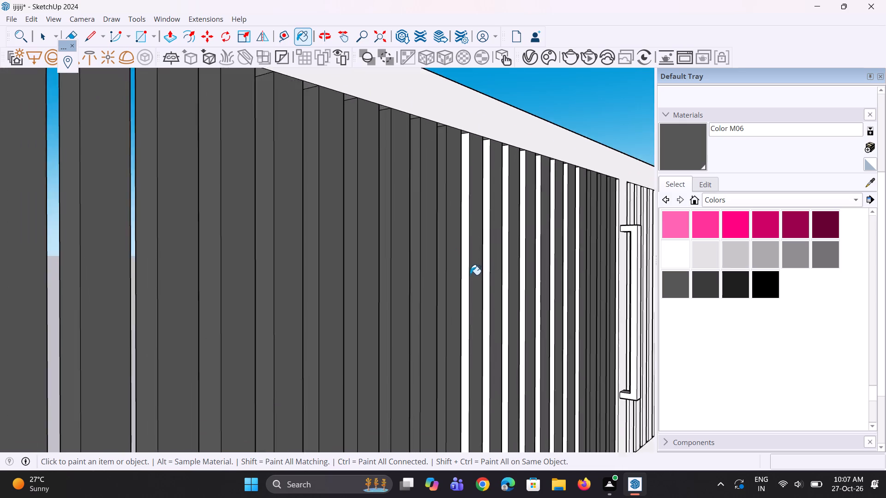
{"action": "left_click", "coordinate": [466, 289]}
{"action": "scroll", "coordinate": [493, 297], "scroll_direction": "up", "scroll_amount": 2}
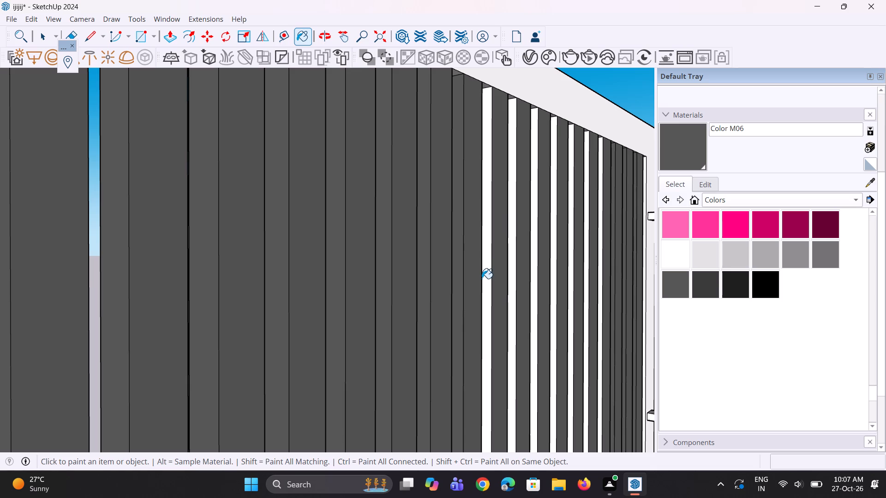
{"action": "scroll", "coordinate": [474, 288], "scroll_direction": "up", "scroll_amount": 1}
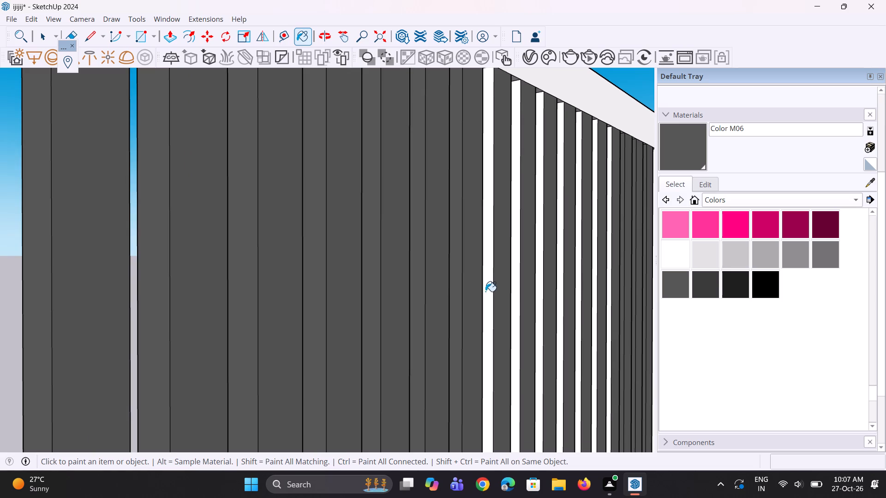
{"action": "left_click", "coordinate": [490, 296]}
{"action": "left_click", "coordinate": [515, 306]}
{"action": "scroll", "coordinate": [378, 330], "scroll_direction": "down", "scroll_amount": 5}
{"action": "scroll", "coordinate": [492, 310], "scroll_direction": "up", "scroll_amount": 8}
{"action": "left_click", "coordinate": [490, 312]}
{"action": "scroll", "coordinate": [517, 321], "scroll_direction": "up", "scroll_amount": 2}
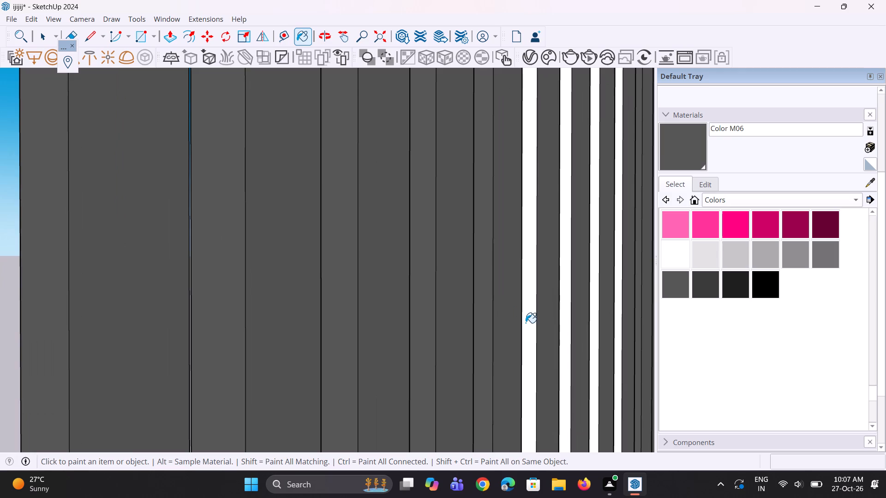
{"action": "left_click", "coordinate": [529, 325]}
{"action": "left_click", "coordinate": [566, 320]}
{"action": "left_click", "coordinate": [595, 318]}
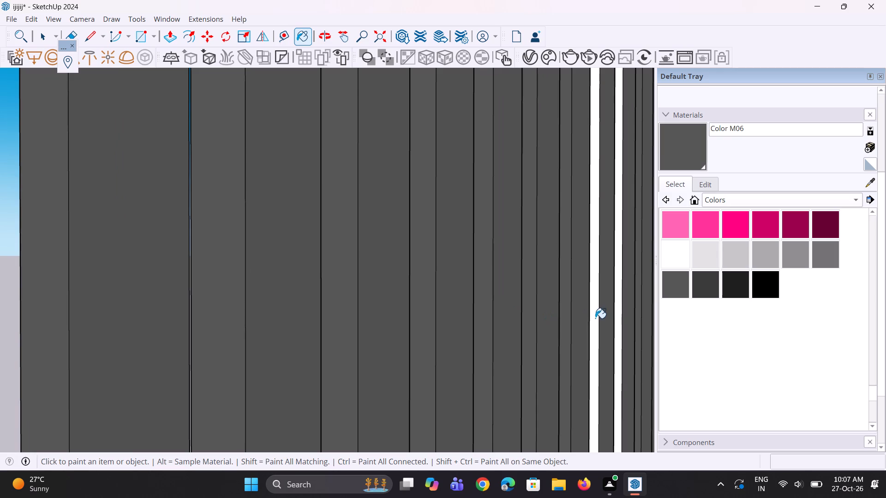
{"action": "left_click", "coordinate": [616, 323]}
Paint the divider-facing side faces of the first five slats beside the handle in the longer section with Color M06.
{"action": "scroll", "coordinate": [544, 325], "scroll_direction": "down", "scroll_amount": 11}
{"action": "scroll", "coordinate": [494, 318], "scroll_direction": "down", "scroll_amount": 4}
{"action": "scroll", "coordinate": [543, 320], "scroll_direction": "up", "scroll_amount": 1}
{"action": "middle_click_drag", "start_coordinate": [543, 320], "coordinate": [275, 332]}
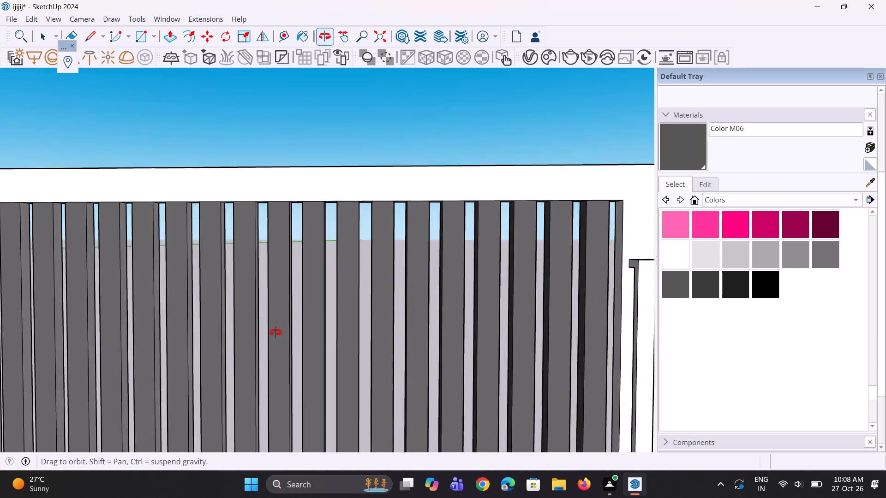
{"action": "middle_click_drag", "start_coordinate": [275, 332], "coordinate": [223, 338]}
{"action": "scroll", "coordinate": [415, 263], "scroll_direction": "down", "scroll_amount": 11}
{"action": "middle_click_drag", "start_coordinate": [362, 286], "coordinate": [268, 297]}
{"action": "scroll", "coordinate": [361, 283], "scroll_direction": "up", "scroll_amount": 5}
{"action": "scroll", "coordinate": [437, 308], "scroll_direction": "up", "scroll_amount": 7}
{"action": "middle_click_drag", "start_coordinate": [454, 328], "coordinate": [449, 328]}
{"action": "scroll", "coordinate": [482, 320], "scroll_direction": "up", "scroll_amount": 3}
{"action": "left_click", "coordinate": [520, 328]}
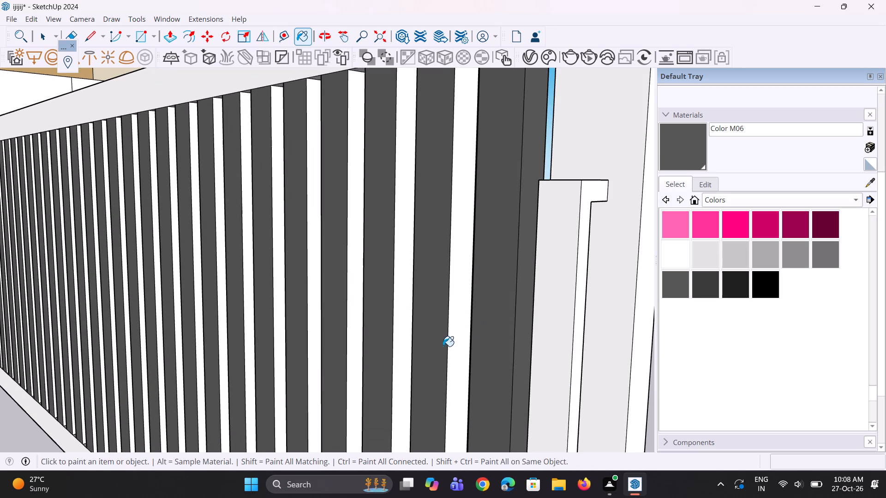
{"action": "left_click", "coordinate": [456, 351]}
{"action": "left_click", "coordinate": [403, 348]}
{"action": "left_click", "coordinate": [354, 352]}
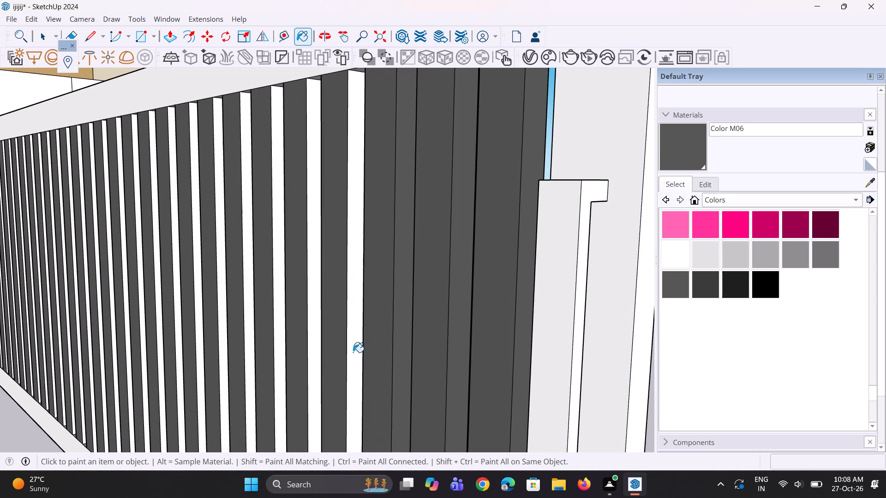
{"action": "left_click", "coordinate": [309, 356]}
{"action": "left_click_drag", "start_coordinate": [277, 368], "coordinate": [299, 364]}
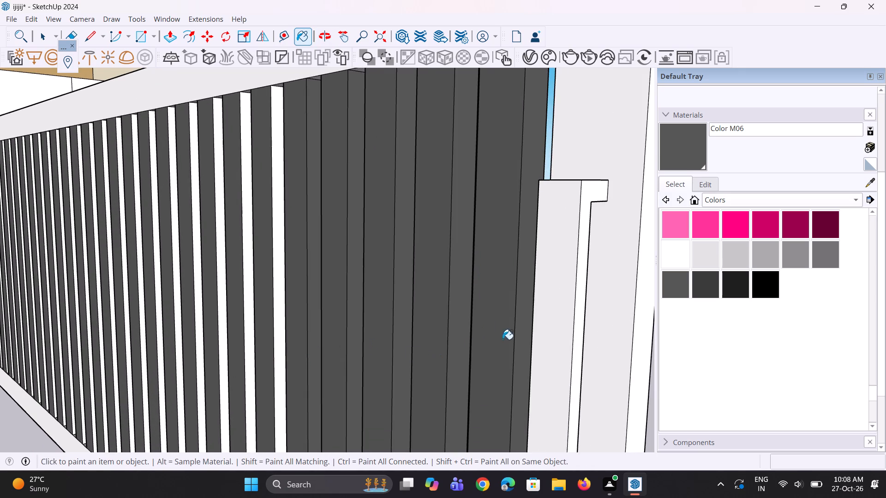
Apply Color M06 to the next six white divider-facing slat sides, working from the handle toward the outer end.
{"action": "scroll", "coordinate": [568, 305], "scroll_direction": "down", "scroll_amount": 9}
{"action": "scroll", "coordinate": [375, 343], "scroll_direction": "up", "scroll_amount": 4}
{"action": "scroll", "coordinate": [417, 344], "scroll_direction": "up", "scroll_amount": 3}
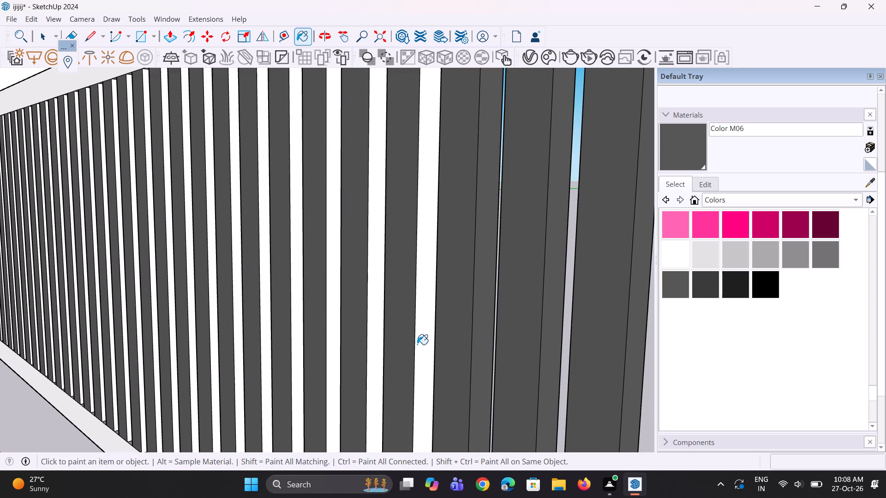
{"action": "left_click", "coordinate": [417, 344]}
{"action": "left_click", "coordinate": [372, 338]}
{"action": "left_click", "coordinate": [327, 341]}
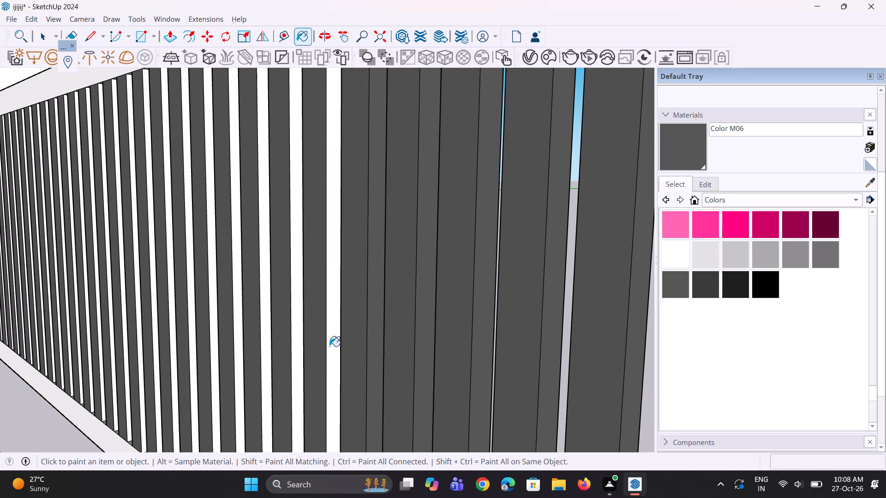
{"action": "left_click", "coordinate": [331, 346]}
{"action": "left_click", "coordinate": [301, 350]}
{"action": "left_click", "coordinate": [264, 363]}
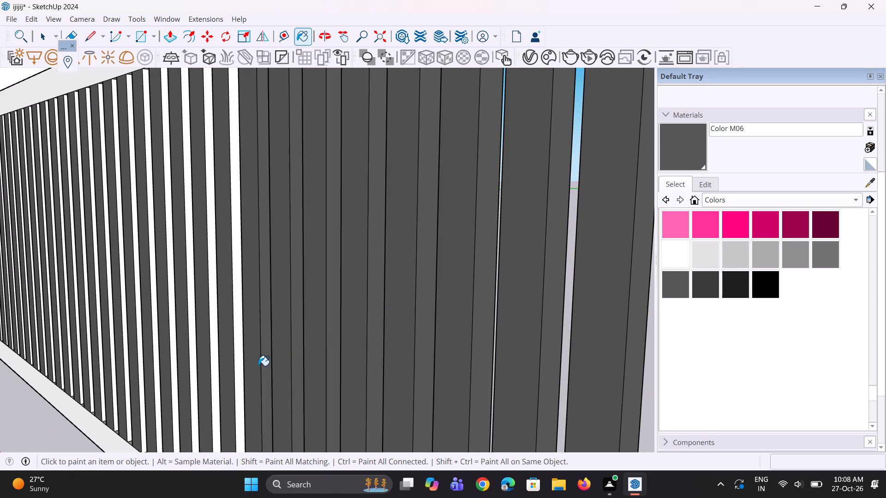
{"action": "left_click", "coordinate": [239, 372]}
Paint the next run of white divider-facing slat sides in the middle of the longer section with Color M06.
{"action": "scroll", "coordinate": [390, 377], "scroll_direction": "down", "scroll_amount": 5}
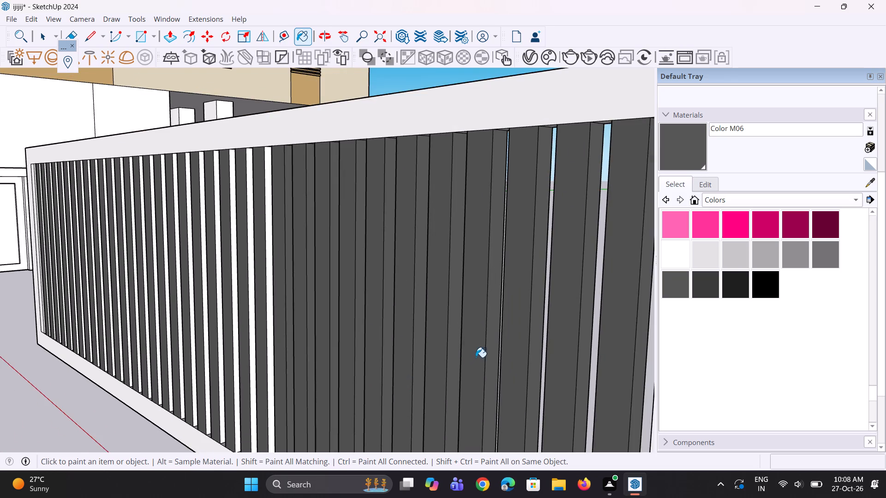
{"action": "scroll", "coordinate": [476, 357], "scroll_direction": "up", "scroll_amount": 1}
{"action": "scroll", "coordinate": [518, 334], "scroll_direction": "down", "scroll_amount": 4}
{"action": "scroll", "coordinate": [585, 297], "scroll_direction": "down", "scroll_amount": 9}
{"action": "scroll", "coordinate": [425, 296], "scroll_direction": "up", "scroll_amount": 5}
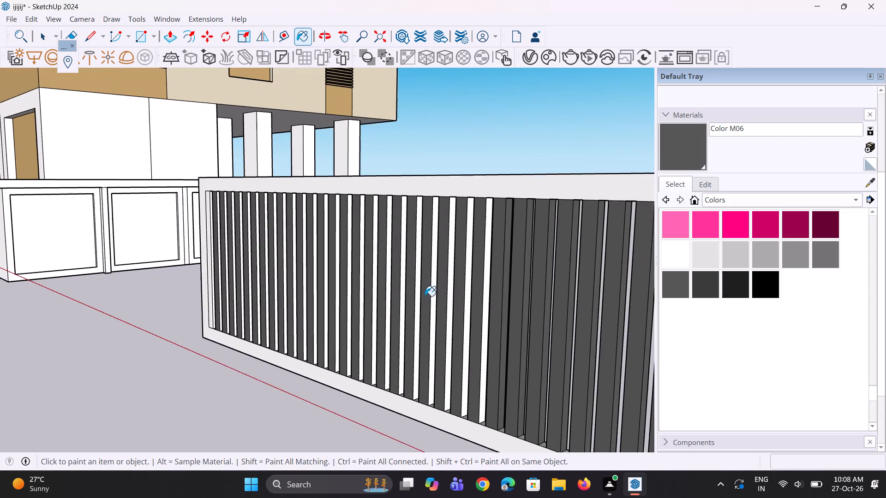
{"action": "scroll", "coordinate": [425, 296], "scroll_direction": "up", "scroll_amount": 3}
{"action": "scroll", "coordinate": [496, 342], "scroll_direction": "up", "scroll_amount": 7}
{"action": "left_click", "coordinate": [515, 345]}
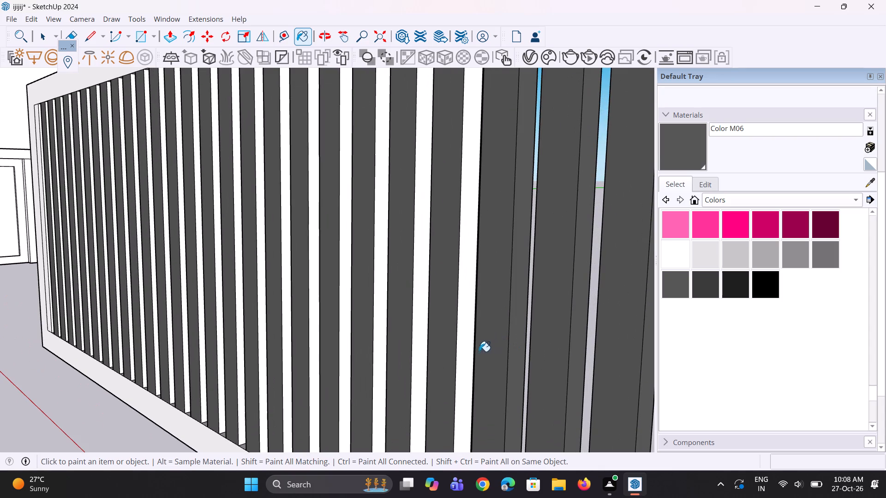
{"action": "left_click", "coordinate": [465, 358]}
{"action": "left_click", "coordinate": [416, 370]}
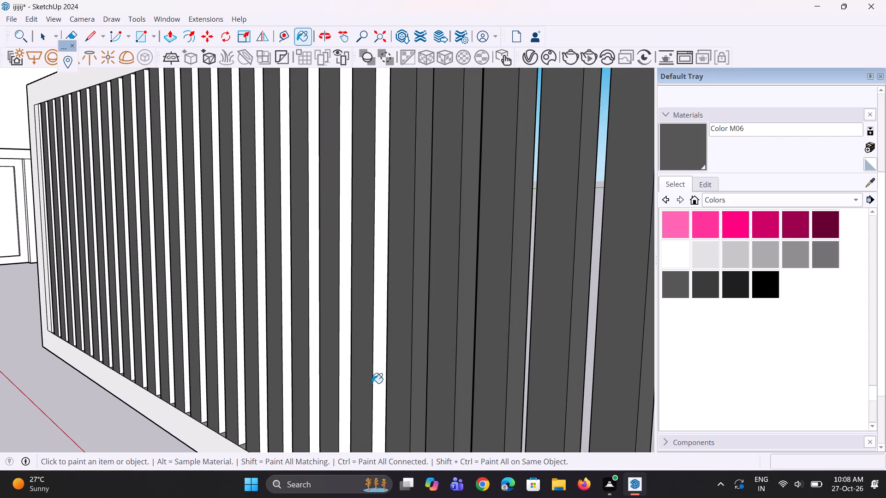
{"action": "left_click", "coordinate": [377, 384]}
{"action": "left_click", "coordinate": [343, 385]}
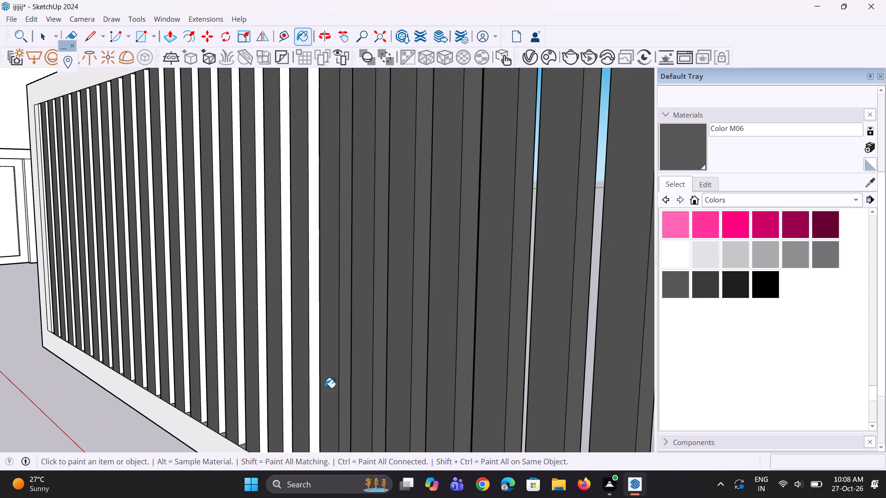
{"action": "left_click", "coordinate": [314, 392]}
{"action": "left_click", "coordinate": [285, 398]}
Apply Color M06 to the following few white divider-facing slat sides past the middle of the longer section.
{"action": "scroll", "coordinate": [541, 357], "scroll_direction": "down", "scroll_amount": 3}
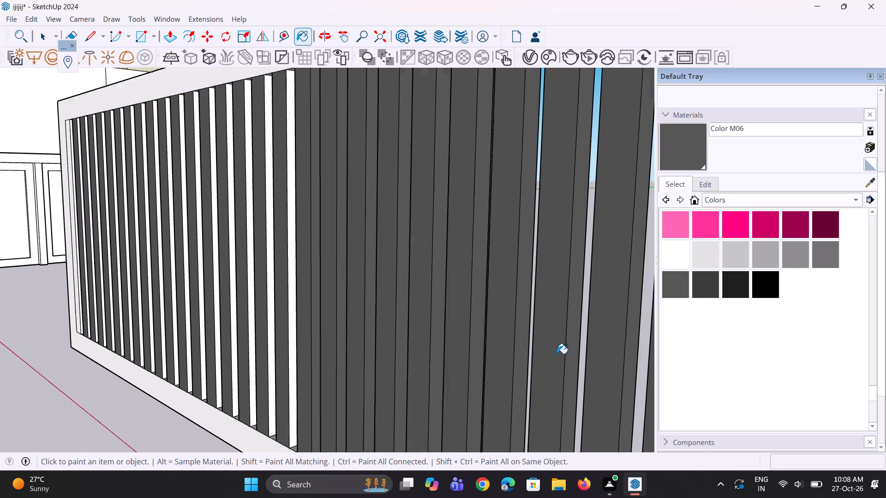
{"action": "scroll", "coordinate": [557, 354], "scroll_direction": "down", "scroll_amount": 13}
{"action": "scroll", "coordinate": [355, 338], "scroll_direction": "up", "scroll_amount": 5}
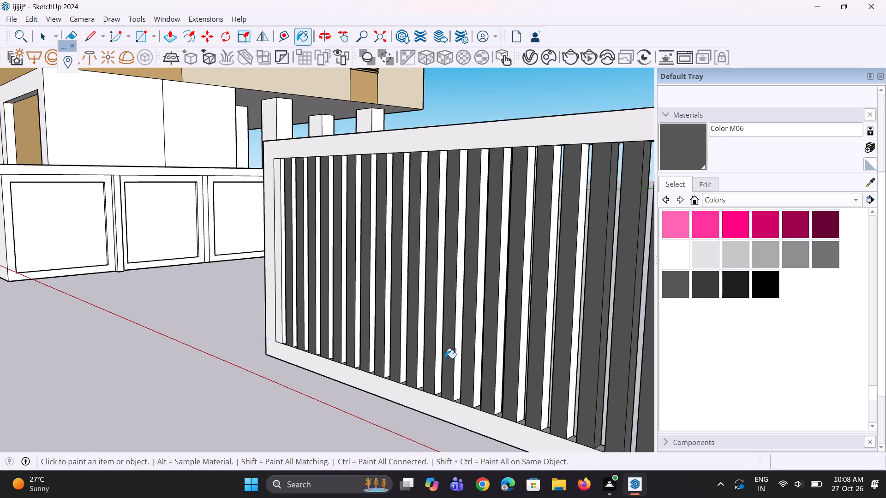
{"action": "scroll", "coordinate": [515, 377], "scroll_direction": "up", "scroll_amount": 3}
{"action": "scroll", "coordinate": [575, 402], "scroll_direction": "up", "scroll_amount": 1}
{"action": "middle_click_drag", "start_coordinate": [575, 402], "coordinate": [549, 402]}
{"action": "scroll", "coordinate": [567, 397], "scroll_direction": "up", "scroll_amount": 3}
{"action": "left_click", "coordinate": [567, 391]}
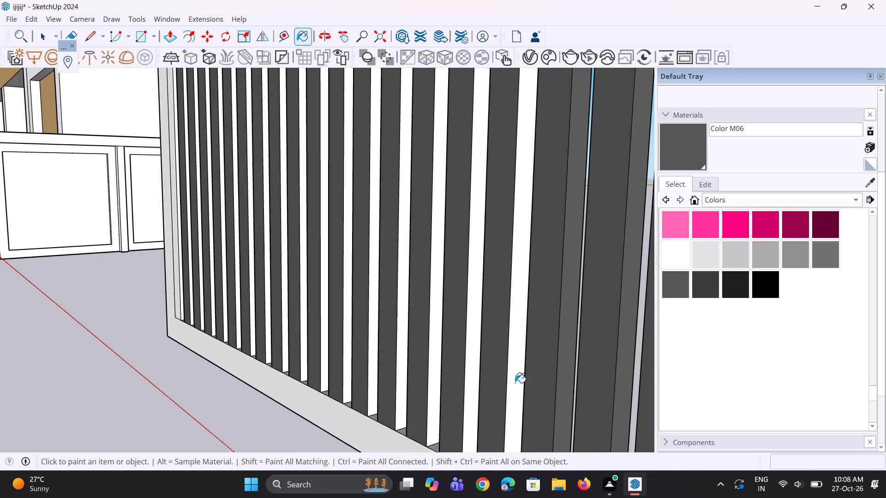
{"action": "left_click", "coordinate": [508, 381]}
{"action": "left_click", "coordinate": [473, 381]}
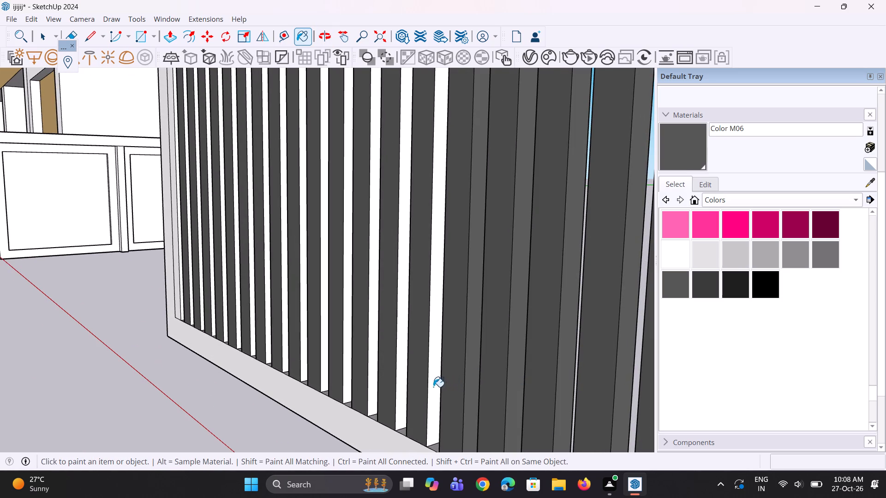
{"action": "left_click", "coordinate": [432, 386]}
{"action": "left_click", "coordinate": [404, 384]}
Paint the next six white divider-facing slat sides in the longer section, toward its outer end, with Color M06.
{"action": "scroll", "coordinate": [531, 410], "scroll_direction": "down", "scroll_amount": 6}
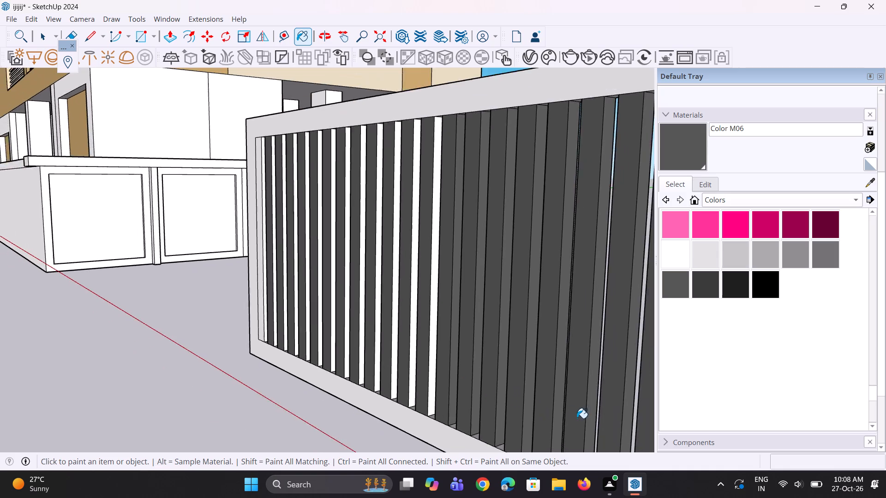
{"action": "scroll", "coordinate": [575, 416], "scroll_direction": "down", "scroll_amount": 5}
{"action": "middle_click_drag", "start_coordinate": [515, 386], "coordinate": [565, 386]}
{"action": "scroll", "coordinate": [516, 386], "scroll_direction": "up", "scroll_amount": 1}
{"action": "scroll", "coordinate": [414, 343], "scroll_direction": "up", "scroll_amount": 6}
{"action": "middle_click_drag", "start_coordinate": [410, 344], "coordinate": [392, 341]}
{"action": "scroll", "coordinate": [527, 356], "scroll_direction": "up", "scroll_amount": 2}
{"action": "left_click", "coordinate": [513, 350]}
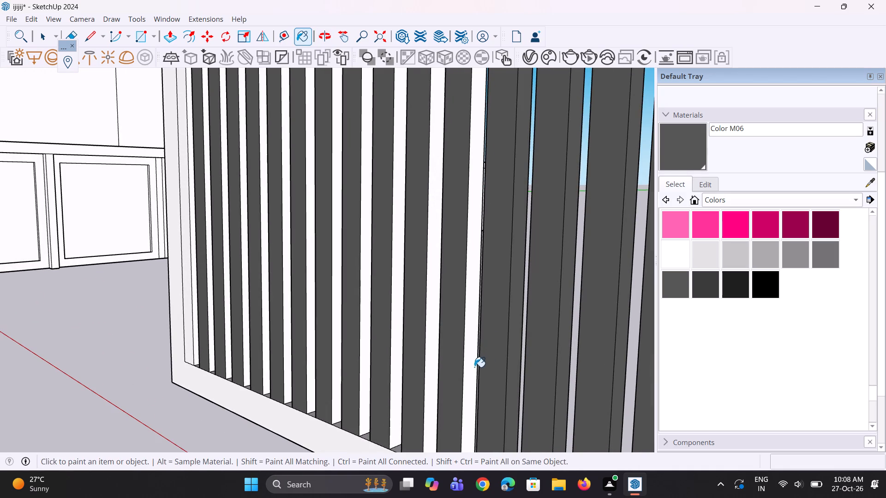
{"action": "left_click", "coordinate": [473, 368]}
{"action": "left_click", "coordinate": [429, 386]}
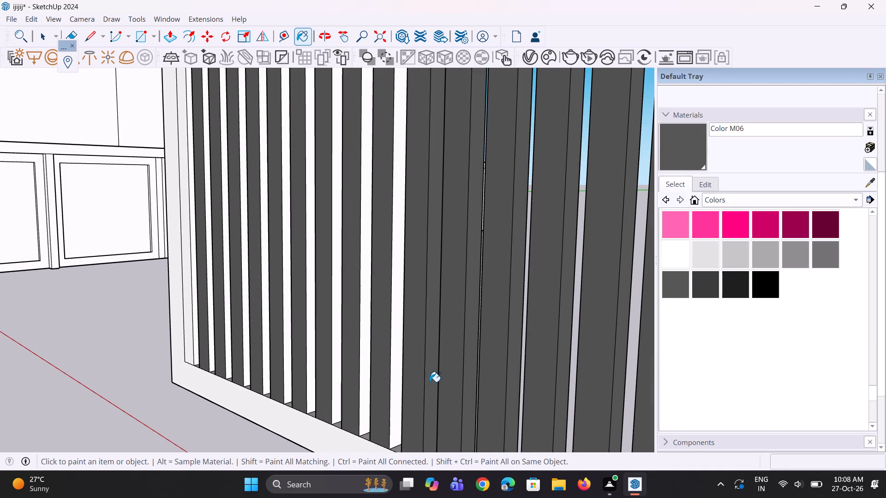
{"action": "left_click", "coordinate": [396, 398]}
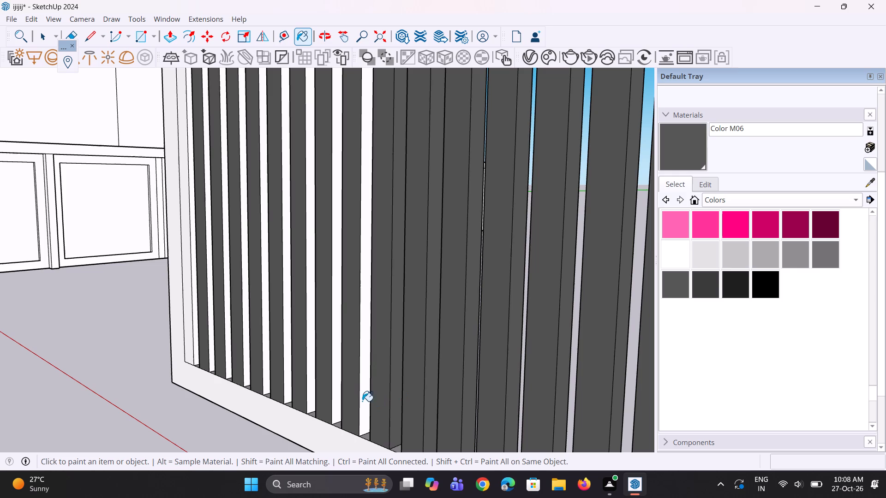
{"action": "left_click", "coordinate": [365, 402]}
{"action": "left_click", "coordinate": [335, 401]}
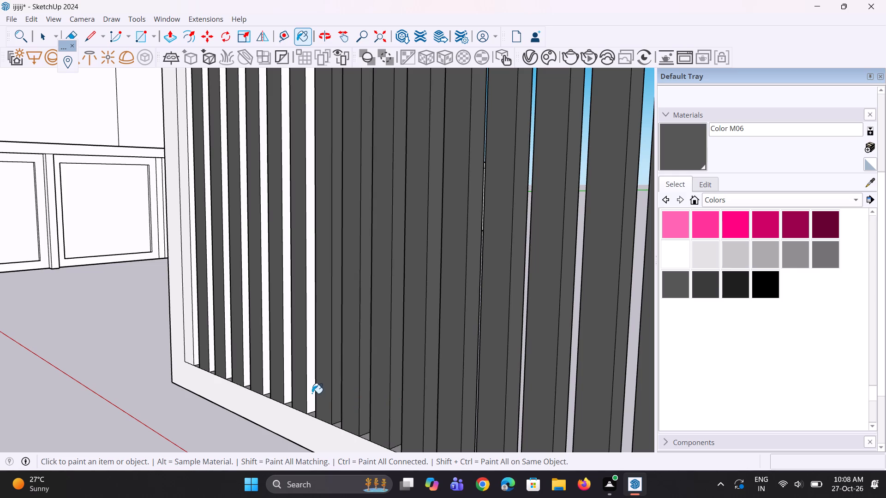
Apply Color M06 to the remaining white divider-facing slat sides up to the outer end of the longer section.
{"action": "left_click", "coordinate": [312, 393]}
{"action": "left_click", "coordinate": [289, 382]}
{"action": "left_click", "coordinate": [268, 379]}
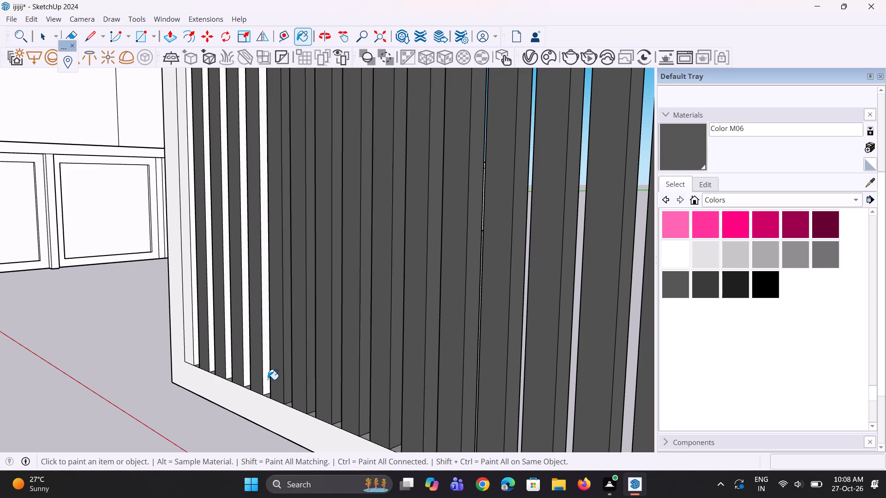
{"action": "left_click", "coordinate": [246, 367]}
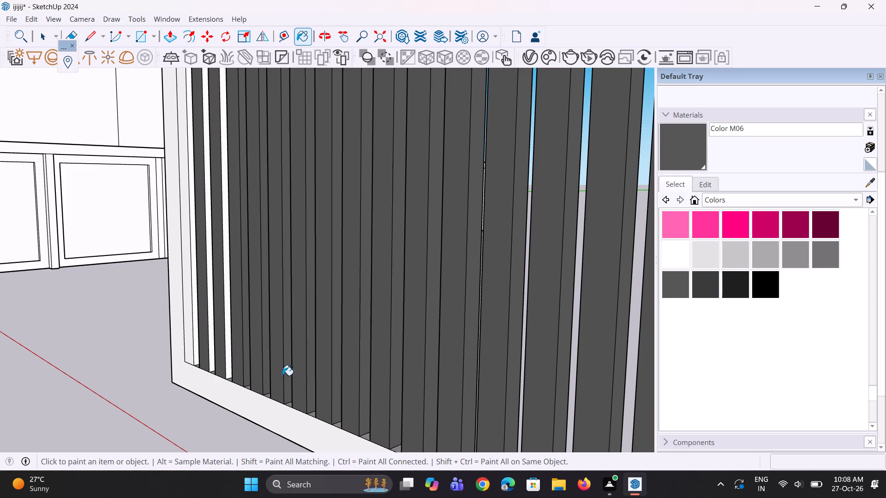
{"action": "scroll", "coordinate": [399, 398], "scroll_direction": "down", "scroll_amount": 4}
{"action": "middle_click_drag", "start_coordinate": [423, 401], "coordinate": [480, 411]}
{"action": "scroll", "coordinate": [178, 378], "scroll_direction": "up", "scroll_amount": 3}
{"action": "scroll", "coordinate": [281, 350], "scroll_direction": "up", "scroll_amount": 1}
{"action": "middle_click_drag", "start_coordinate": [280, 346], "coordinate": [275, 344]}
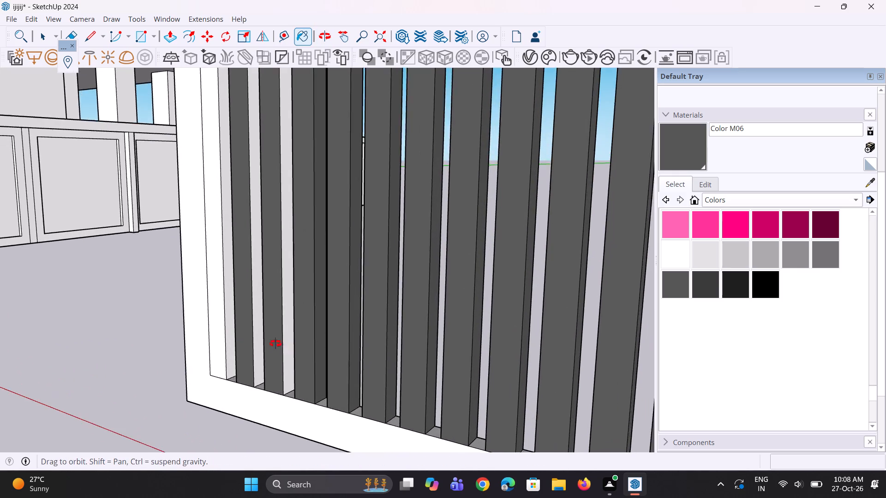
{"action": "middle_click_drag", "start_coordinate": [275, 344], "coordinate": [257, 344]}
{"action": "scroll", "coordinate": [265, 344], "scroll_direction": "up", "scroll_amount": 3}
{"action": "left_click", "coordinate": [293, 344]}
{"action": "left_click", "coordinate": [255, 351]}
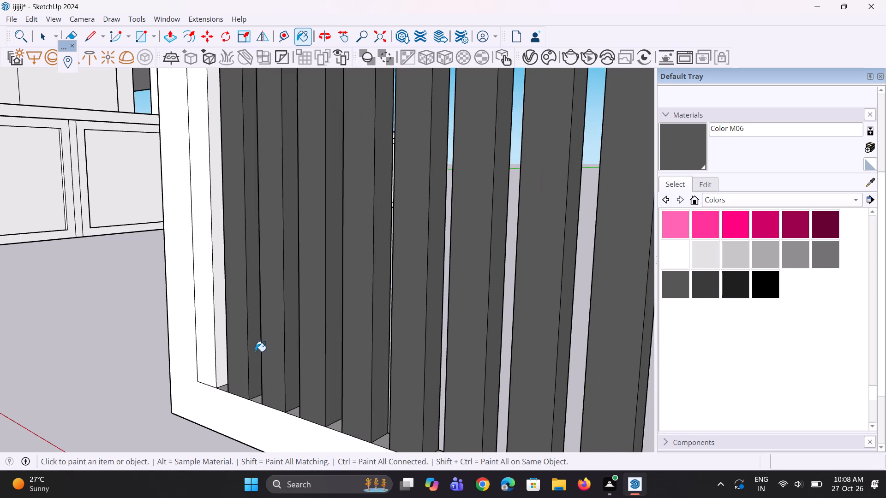
Paint the front face of the shorter section's first slat beside the divider with Color M06.
{"action": "scroll", "coordinate": [215, 367], "scroll_direction": "down", "scroll_amount": 5}
{"action": "middle_click_drag", "start_coordinate": [215, 367], "coordinate": [441, 324]}
{"action": "scroll", "coordinate": [218, 335], "scroll_direction": "down", "scroll_amount": 11}
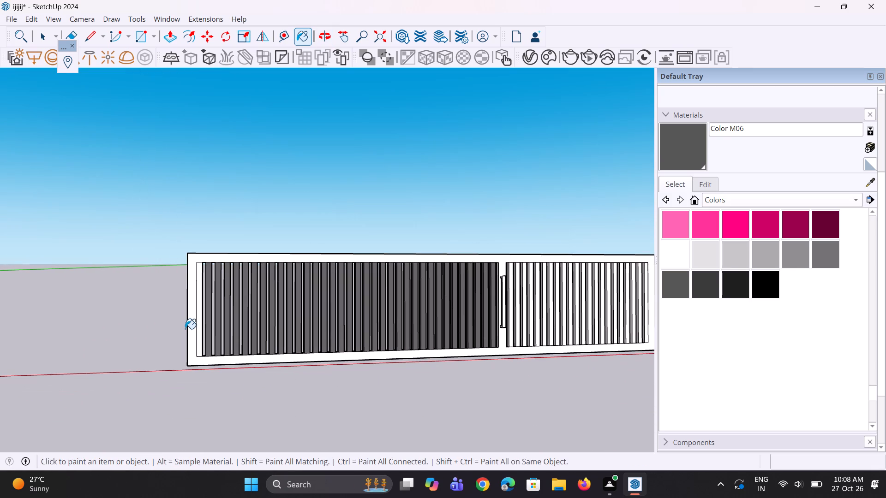
{"action": "scroll", "coordinate": [185, 329], "scroll_direction": "down", "scroll_amount": 15}
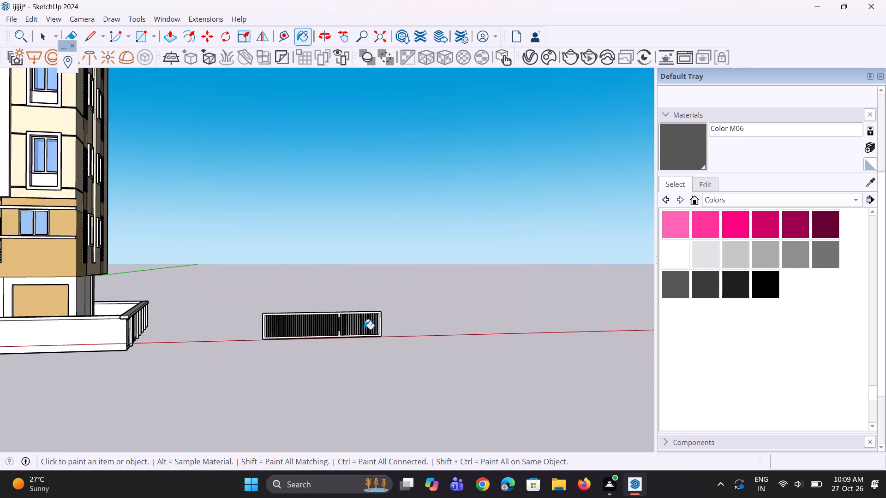
{"action": "scroll", "coordinate": [364, 329], "scroll_direction": "down", "scroll_amount": 14}
{"action": "middle_click_drag", "start_coordinate": [355, 339], "coordinate": [119, 364]}
{"action": "scroll", "coordinate": [362, 326], "scroll_direction": "up", "scroll_amount": 15}
{"action": "middle_click_drag", "start_coordinate": [340, 348], "coordinate": [256, 333]}
{"action": "scroll", "coordinate": [236, 334], "scroll_direction": "up", "scroll_amount": 1}
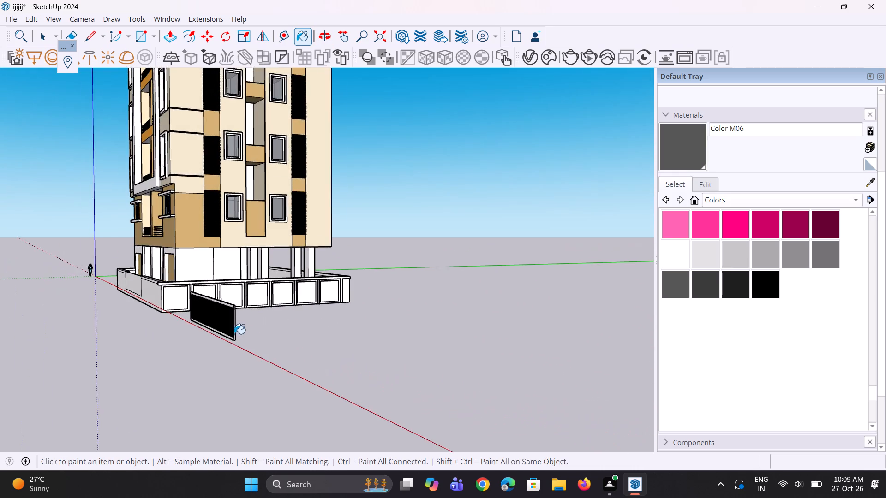
{"action": "scroll", "coordinate": [234, 334], "scroll_direction": "up", "scroll_amount": 14}
{"action": "middle_click_drag", "start_coordinate": [141, 368], "coordinate": [383, 359]}
{"action": "scroll", "coordinate": [162, 346], "scroll_direction": "down", "scroll_amount": 3}
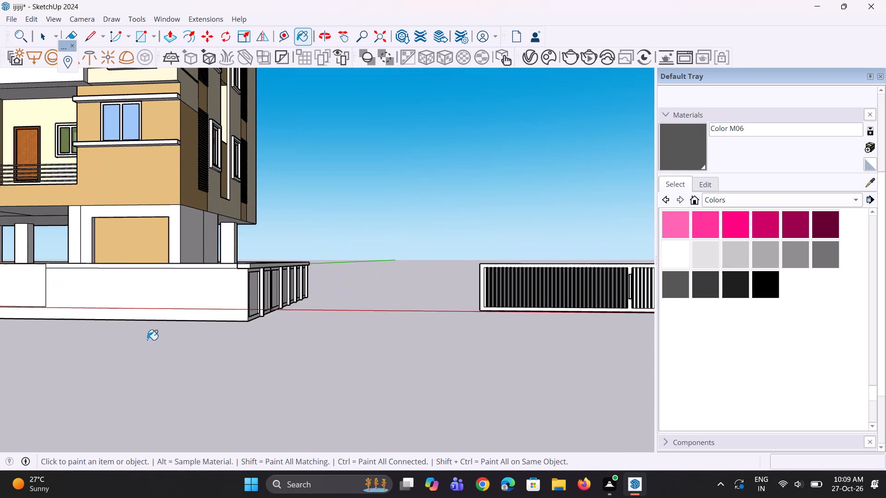
{"action": "scroll", "coordinate": [147, 340], "scroll_direction": "down", "scroll_amount": 4}
{"action": "scroll", "coordinate": [497, 309], "scroll_direction": "up", "scroll_amount": 6}
{"action": "scroll", "coordinate": [167, 328], "scroll_direction": "down", "scroll_amount": 5}
{"action": "scroll", "coordinate": [452, 281], "scroll_direction": "up", "scroll_amount": 5}
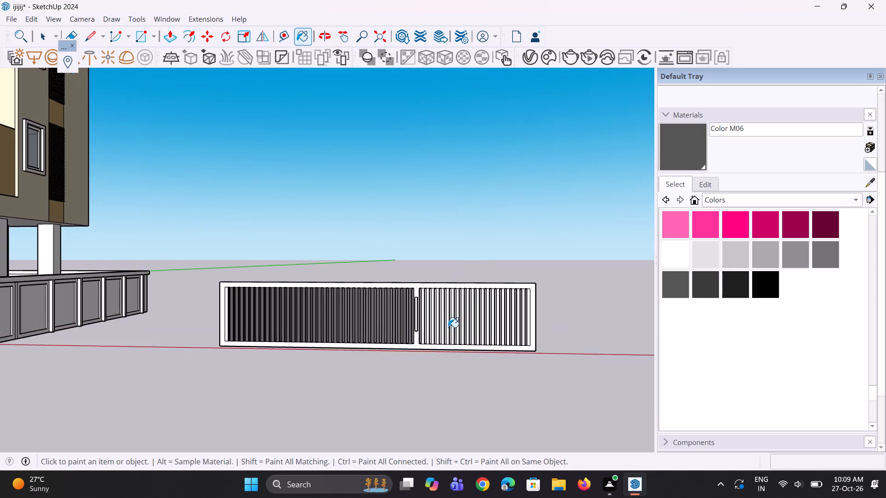
{"action": "scroll", "coordinate": [448, 327], "scroll_direction": "up", "scroll_amount": 14}
{"action": "left_click", "coordinate": [411, 316]}
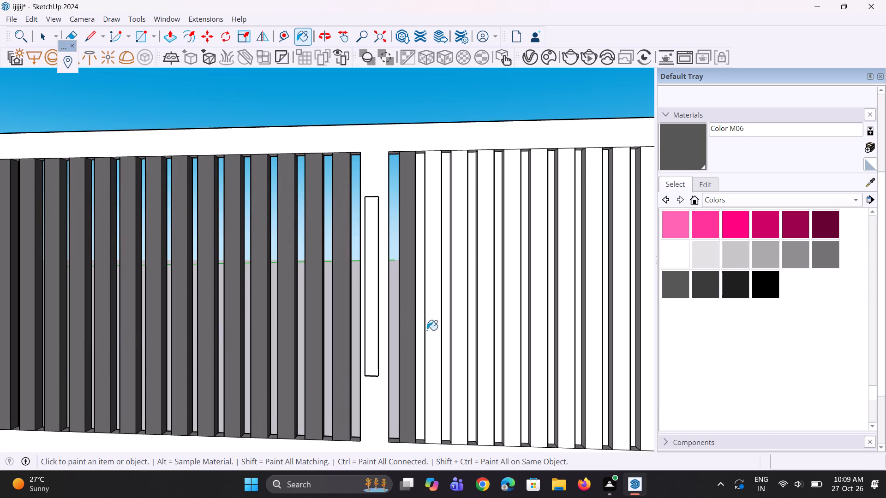
Push/Pull the first white recessed face between slats near the divider in the shorter section through to the gate's back, opening the gap.
{"action": "scroll", "coordinate": [427, 331], "scroll_direction": "up", "scroll_amount": 1}
{"action": "middle_click_drag", "start_coordinate": [429, 347], "coordinate": [393, 495]}
{"action": "middle_click_drag", "start_coordinate": [419, 212], "coordinate": [333, 477]}
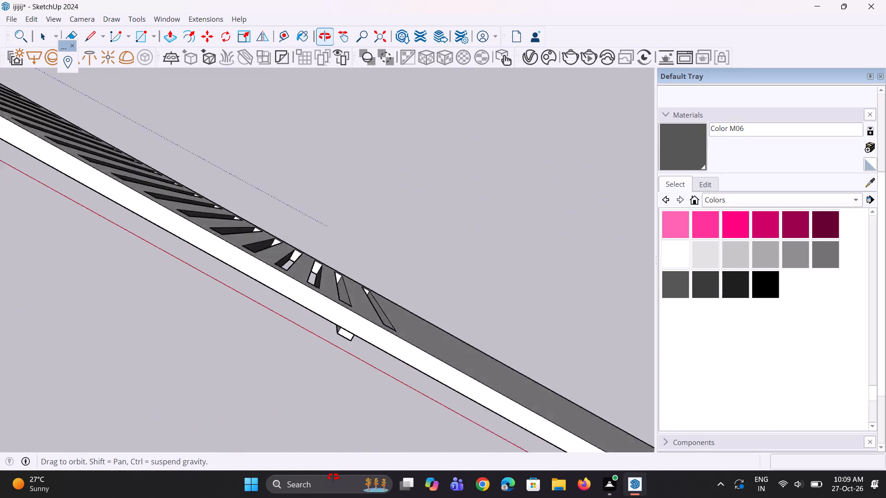
{"action": "middle_click_drag", "start_coordinate": [333, 477], "coordinate": [361, 243]}
{"action": "scroll", "coordinate": [323, 326], "scroll_direction": "down", "scroll_amount": 6}
{"action": "scroll", "coordinate": [393, 339], "scroll_direction": "up", "scroll_amount": 1}
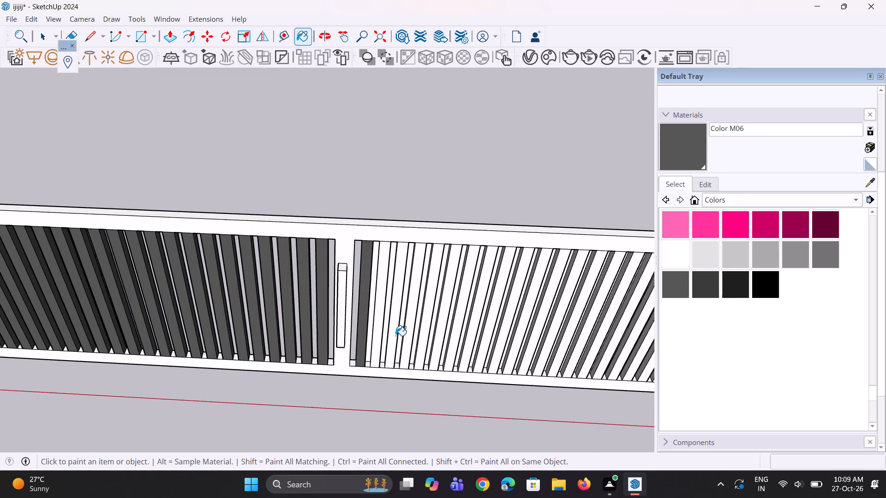
{"action": "middle_click", "coordinate": [395, 333]}
{"action": "key", "text": "p"}
{"action": "scroll", "coordinate": [452, 334], "scroll_direction": "up", "scroll_amount": 1}
{"action": "middle_click_drag", "start_coordinate": [364, 293], "coordinate": [336, 317]}
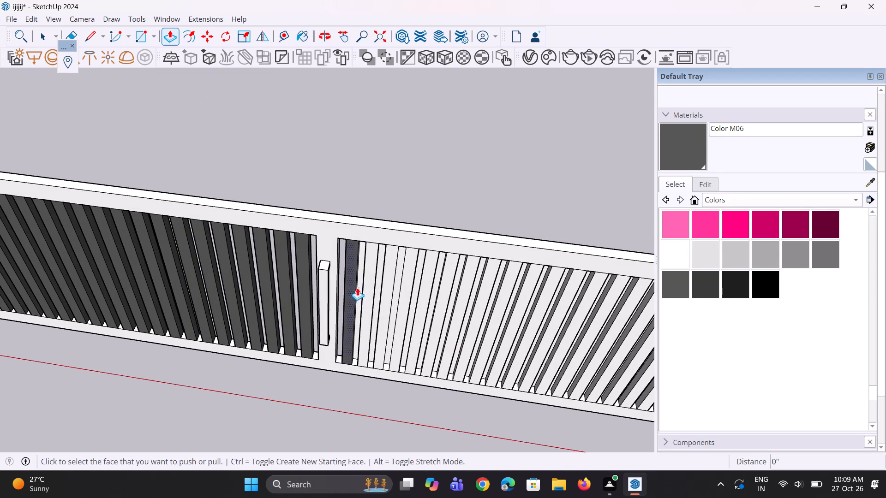
{"action": "left_click", "coordinate": [377, 271]}
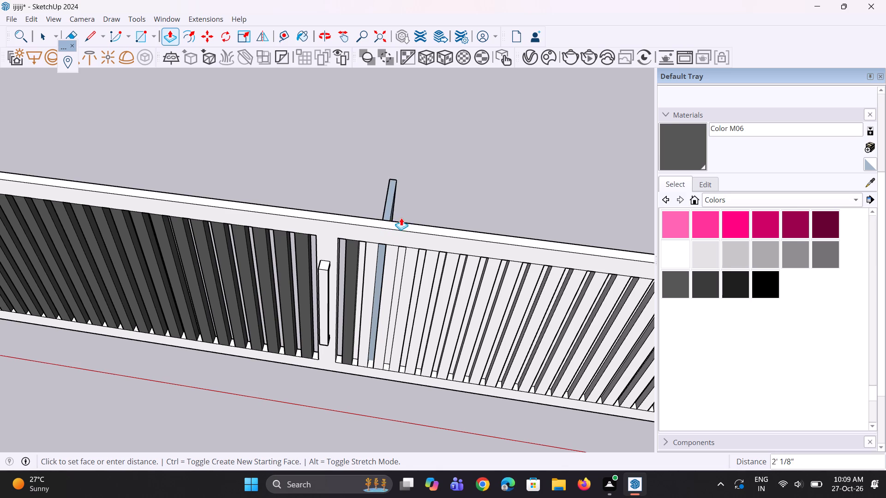
{"action": "left_click", "coordinate": [415, 226]}
Repeat the same push on the next seven recessed faces between the shorter section's slats, working away from the divider.
{"action": "scroll", "coordinate": [395, 299], "scroll_direction": "up", "scroll_amount": 2}
{"action": "double_click", "coordinate": [398, 303]}
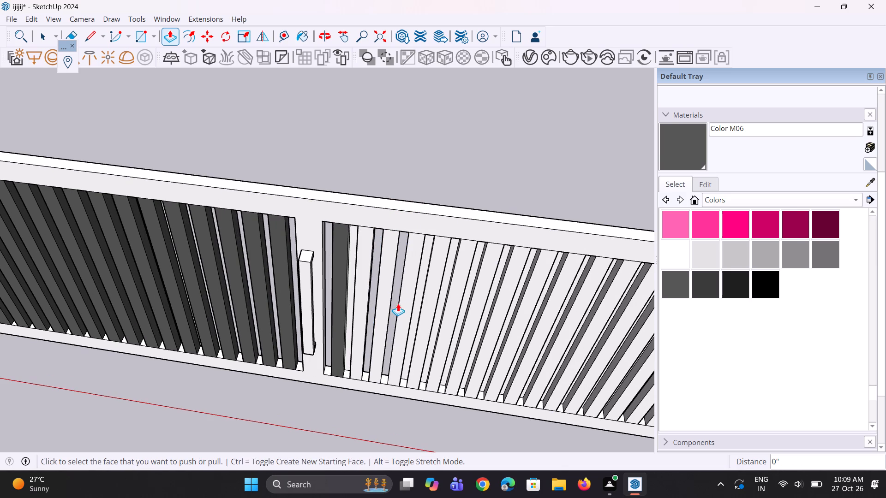
{"action": "double_click", "coordinate": [417, 314]}
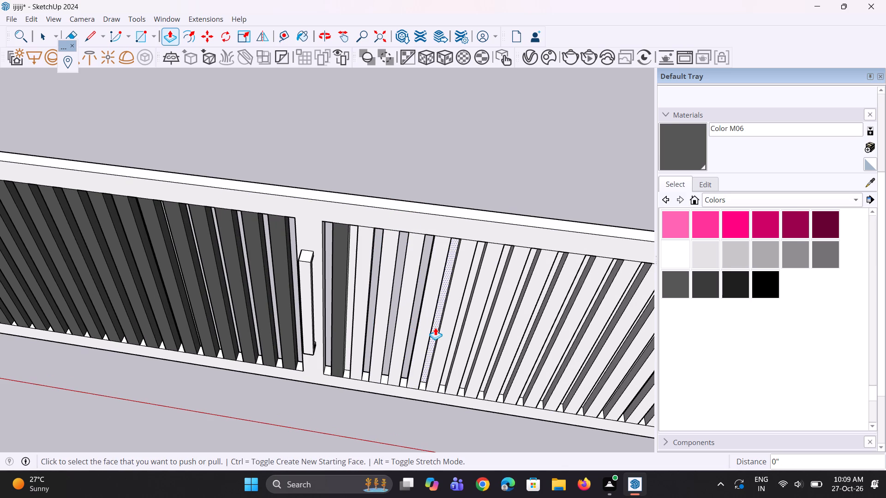
{"action": "double_click", "coordinate": [435, 327]}
{"action": "scroll", "coordinate": [278, 292], "scroll_direction": "down", "scroll_amount": 3}
{"action": "middle_click_drag", "start_coordinate": [363, 308], "coordinate": [365, 280]}
{"action": "scroll", "coordinate": [364, 301], "scroll_direction": "up", "scroll_amount": 1}
{"action": "scroll", "coordinate": [446, 320], "scroll_direction": "up", "scroll_amount": 2}
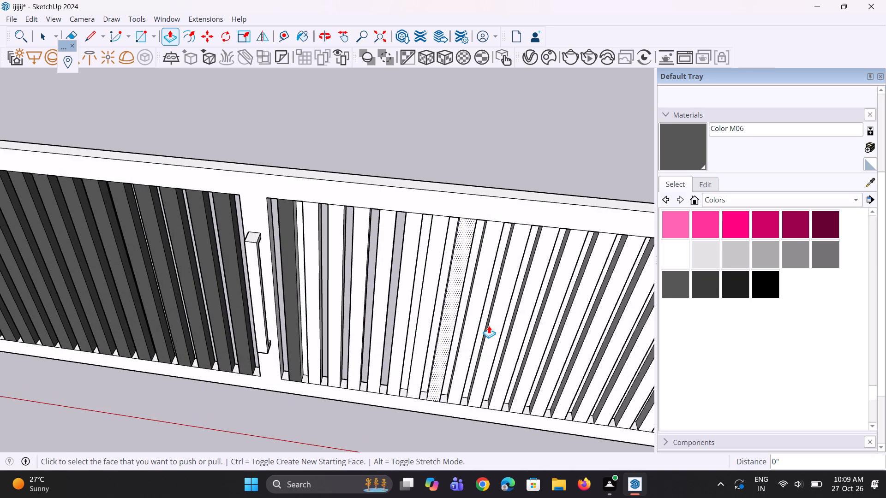
{"action": "scroll", "coordinate": [431, 337], "scroll_direction": "up", "scroll_amount": 5}
{"action": "double_click", "coordinate": [403, 363]}
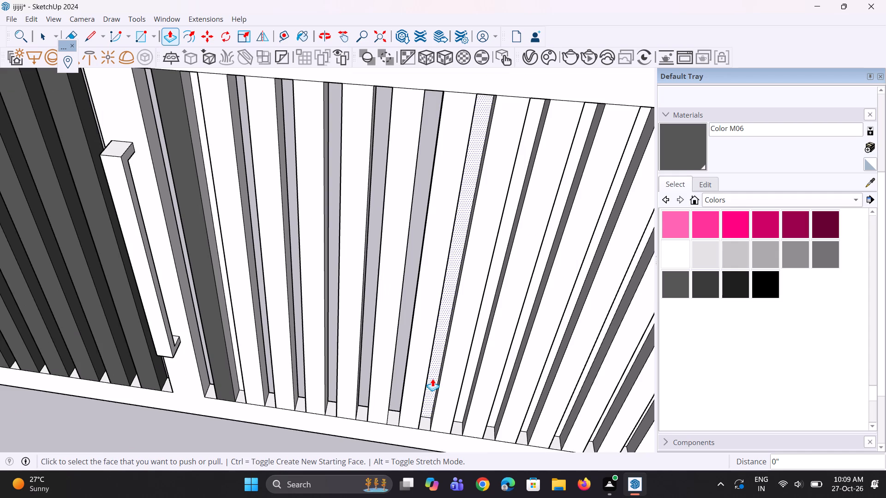
{"action": "double_click", "coordinate": [432, 379]}
{"action": "double_click", "coordinate": [467, 379]}
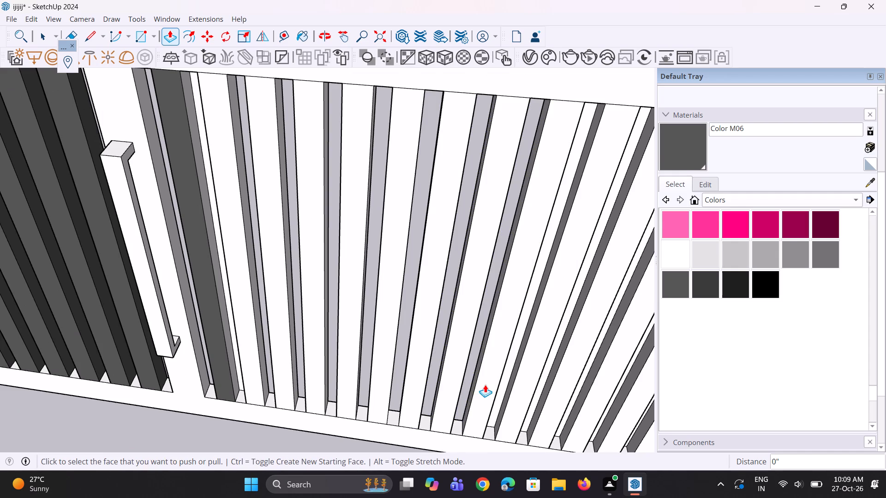
{"action": "double_click", "coordinate": [500, 394]}
Push through the next run of recessed faces between slats in the middle of the shorter section with the same distance.
{"action": "scroll", "coordinate": [382, 360], "scroll_direction": "down", "scroll_amount": 4}
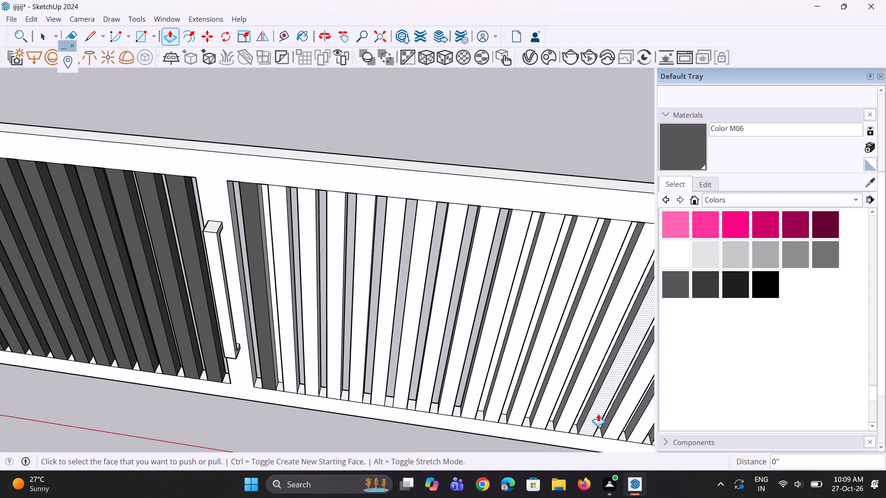
{"action": "middle_click_drag", "start_coordinate": [597, 412], "coordinate": [585, 381]}
{"action": "scroll", "coordinate": [485, 412], "scroll_direction": "up", "scroll_amount": 3}
{"action": "double_click", "coordinate": [486, 412]}
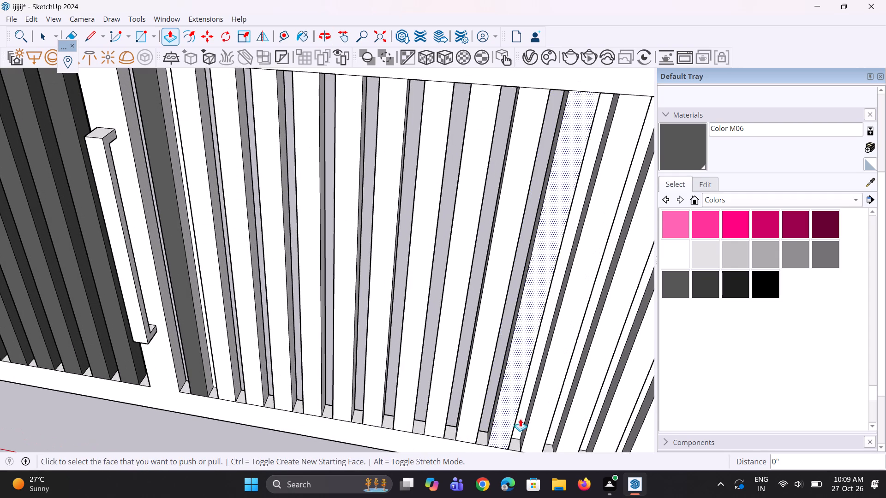
{"action": "double_click", "coordinate": [522, 421]}
{"action": "scroll", "coordinate": [282, 288], "scroll_direction": "down", "scroll_amount": 8}
{"action": "scroll", "coordinate": [490, 366], "scroll_direction": "up", "scroll_amount": 3}
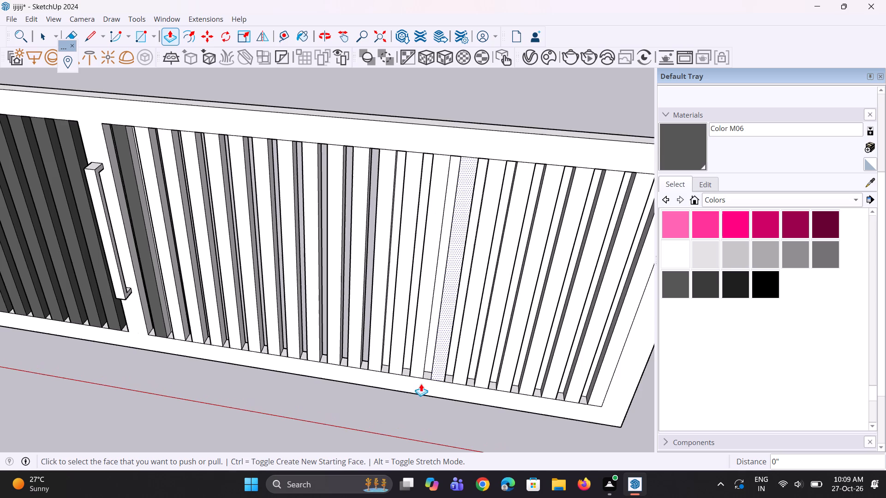
{"action": "scroll", "coordinate": [411, 386], "scroll_direction": "up", "scroll_amount": 7}
{"action": "double_click", "coordinate": [374, 345]}
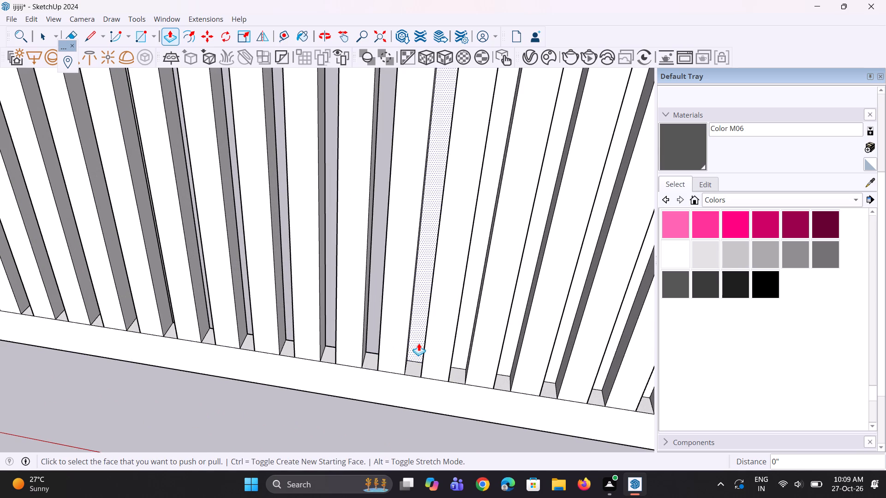
{"action": "double_click", "coordinate": [419, 343]}
{"action": "double_click", "coordinate": [459, 346]}
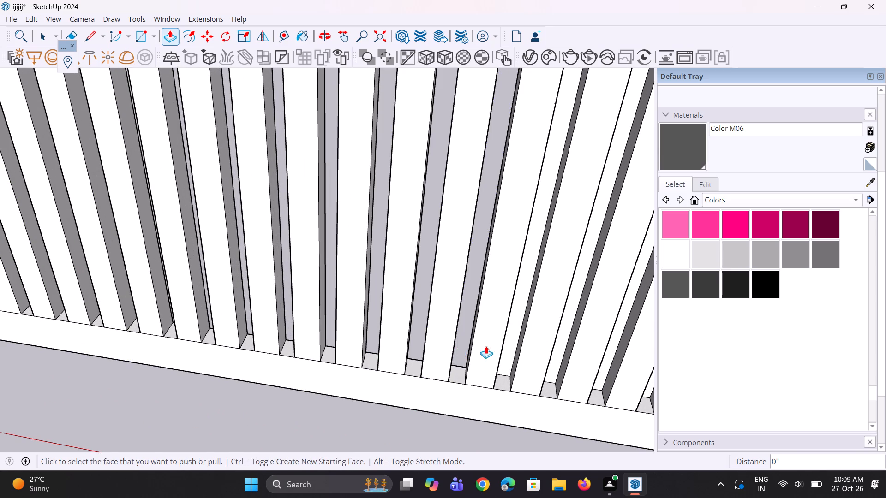
{"action": "double_click", "coordinate": [503, 349]}
{"action": "double_click", "coordinate": [561, 340]}
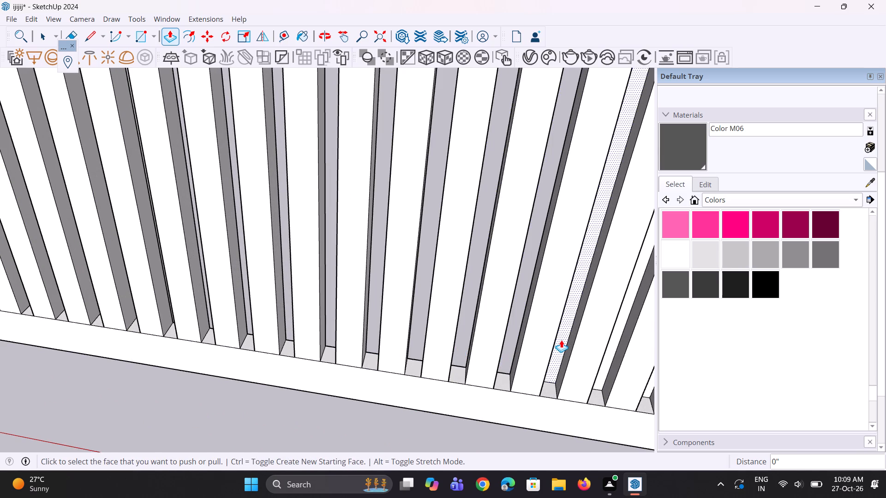
Push through the remaining recessed faces between slats up to the outer end of the shorter section with the same distance.
{"action": "scroll", "coordinate": [336, 358], "scroll_direction": "down", "scroll_amount": 4}
{"action": "scroll", "coordinate": [541, 344], "scroll_direction": "up", "scroll_amount": 3}
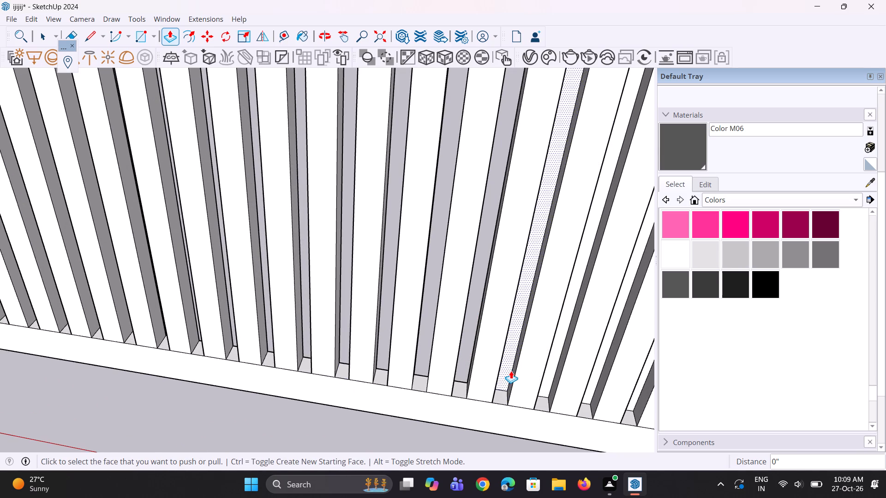
{"action": "double_click", "coordinate": [506, 371]}
{"action": "double_click", "coordinate": [545, 375]}
{"action": "scroll", "coordinate": [333, 373], "scroll_direction": "down", "scroll_amount": 3}
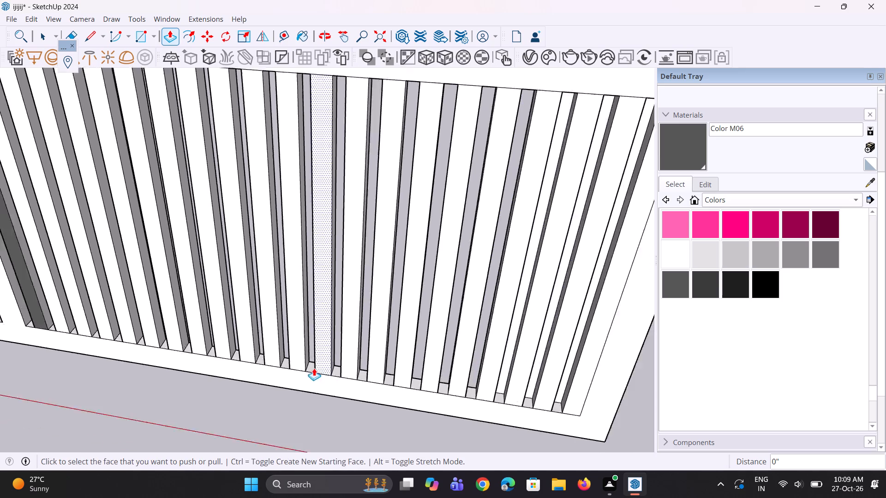
{"action": "scroll", "coordinate": [314, 368], "scroll_direction": "down", "scroll_amount": 6}
{"action": "scroll", "coordinate": [439, 370], "scroll_direction": "up", "scroll_amount": 8}
{"action": "double_click", "coordinate": [424, 379]}
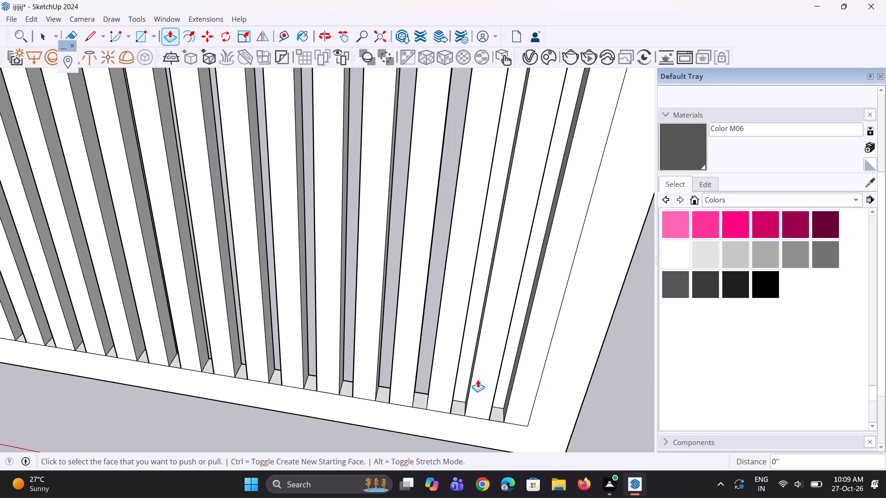
{"action": "double_click", "coordinate": [462, 380]}
{"action": "double_click", "coordinate": [497, 389]}
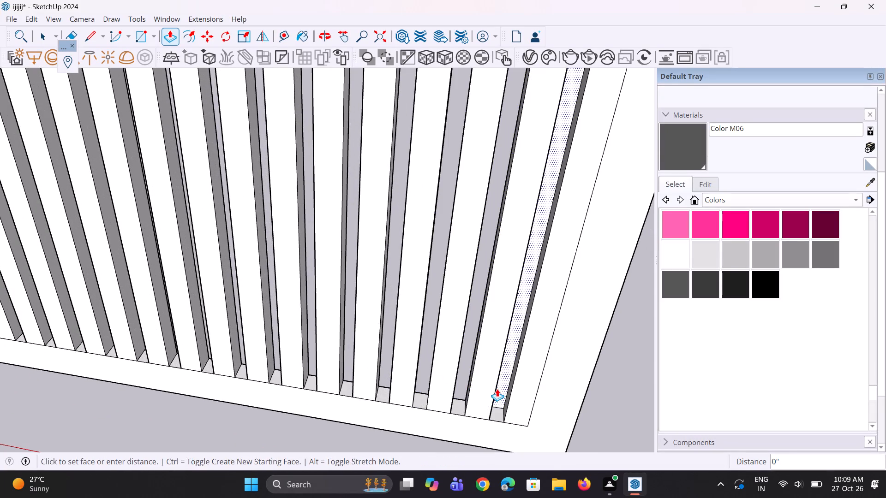
{"action": "scroll", "coordinate": [508, 400], "scroll_direction": "down", "scroll_amount": 10}
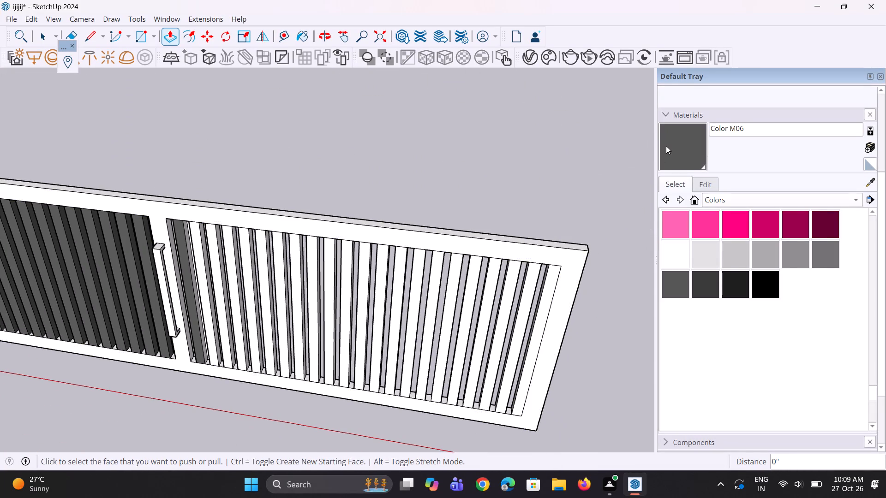
Paint the front face of the second slat from the divider in the shorter section with Color M06.
{"action": "left_click", "coordinate": [668, 142]}
{"action": "scroll", "coordinate": [80, 324], "scroll_direction": "up", "scroll_amount": 3}
{"action": "scroll", "coordinate": [229, 287], "scroll_direction": "up", "scroll_amount": 6}
{"action": "left_click", "coordinate": [263, 293]}
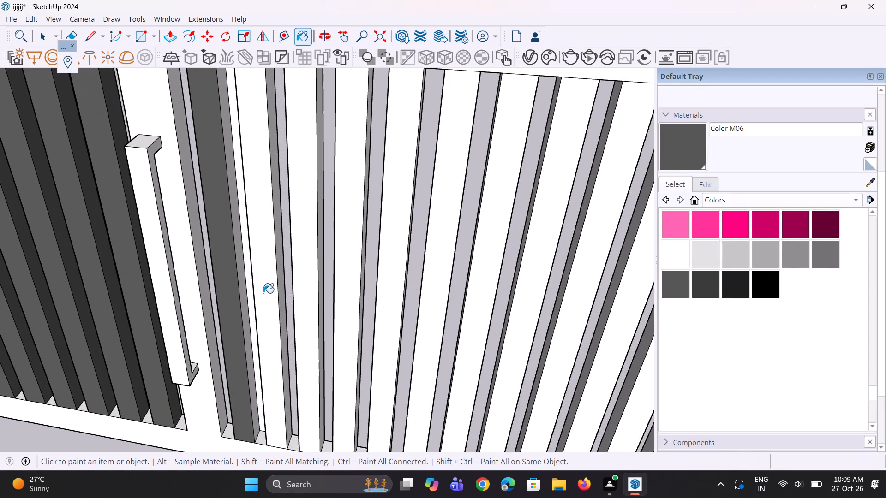
Push/Pull the remaining recessed face between the first two slats of the shorter section through to open the gap.
{"action": "middle_click_drag", "start_coordinate": [258, 345], "coordinate": [317, 360]}
{"action": "key", "text": "p"}
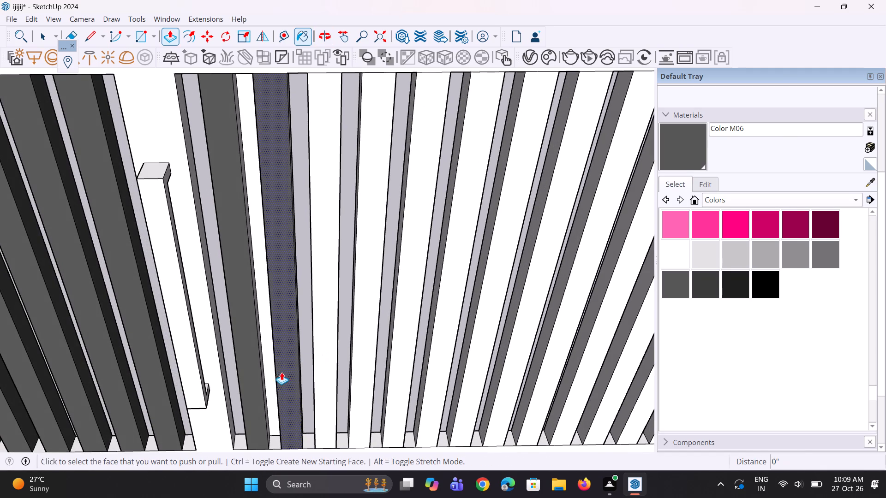
{"action": "double_click", "coordinate": [269, 371]}
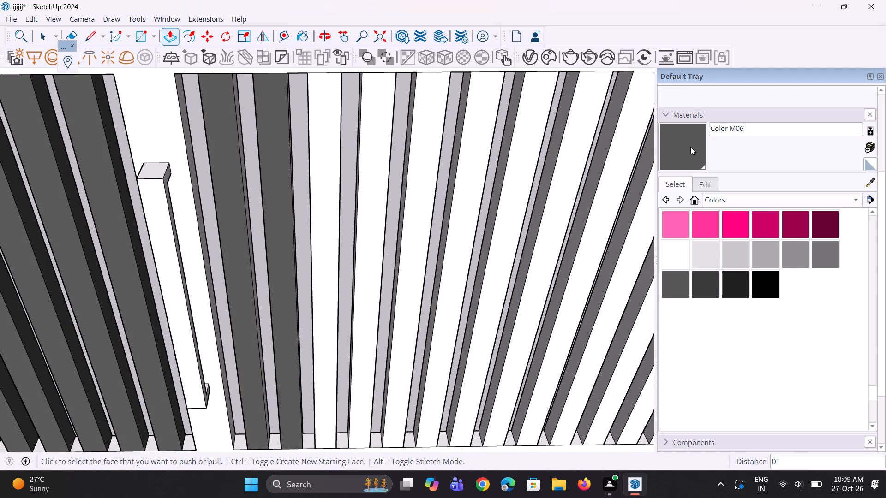
Paint the front faces of the next nine slats in the shorter section with Color M06, working away from the divider.
{"action": "left_click", "coordinate": [690, 147]}
{"action": "scroll", "coordinate": [386, 323], "scroll_direction": "up", "scroll_amount": 1}
{"action": "left_click", "coordinate": [318, 356]}
{"action": "left_click", "coordinate": [356, 365]}
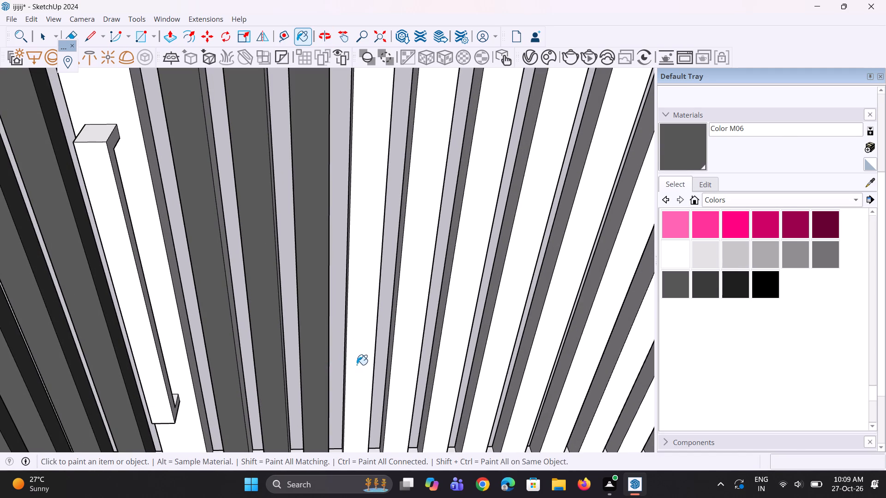
{"action": "left_click", "coordinate": [410, 356]}
{"action": "scroll", "coordinate": [244, 333], "scroll_direction": "down", "scroll_amount": 9}
{"action": "scroll", "coordinate": [313, 300], "scroll_direction": "up", "scroll_amount": 3}
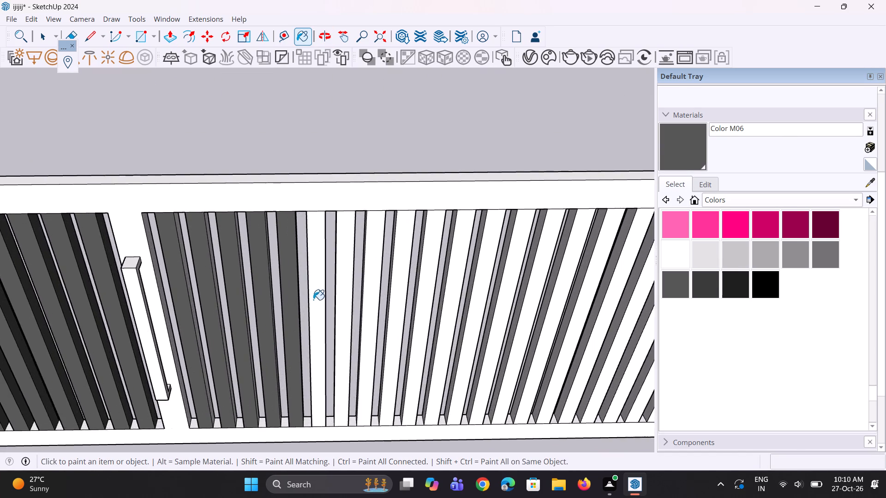
{"action": "scroll", "coordinate": [313, 300], "scroll_direction": "up", "scroll_amount": 4}
{"action": "left_click", "coordinate": [315, 297]}
{"action": "left_click", "coordinate": [365, 286]}
{"action": "left_click", "coordinate": [396, 281]}
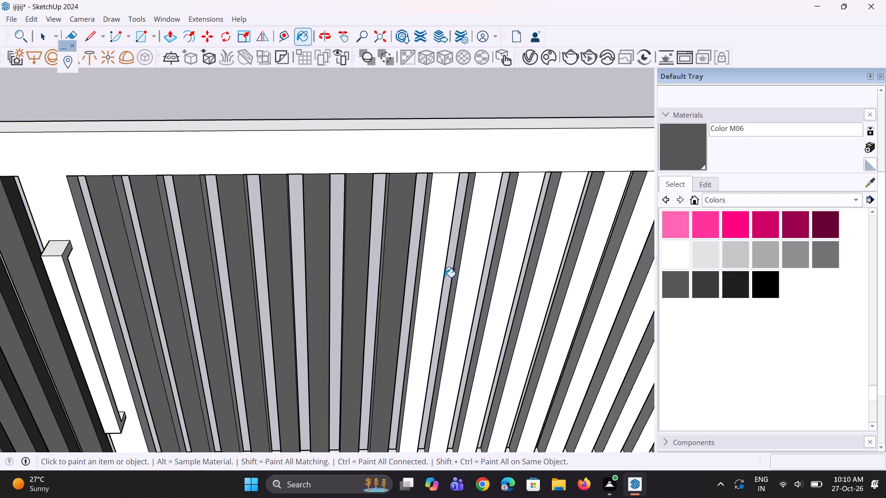
{"action": "left_click", "coordinate": [434, 273]}
{"action": "left_click", "coordinate": [471, 262]}
{"action": "left_click", "coordinate": [511, 275]}
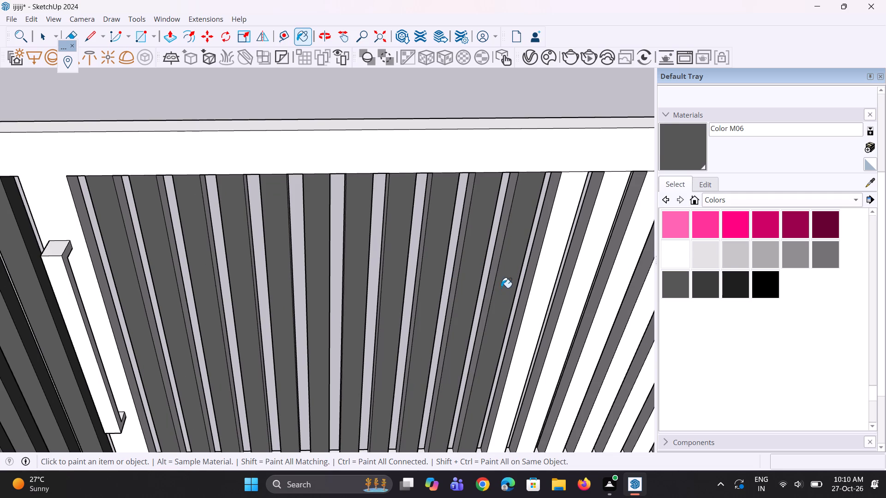
Paint the following four slat front faces in the shorter section with Color M06.
{"action": "middle_click_drag", "start_coordinate": [510, 340], "coordinate": [435, 305]}
{"action": "scroll", "coordinate": [320, 261], "scroll_direction": "down", "scroll_amount": 5}
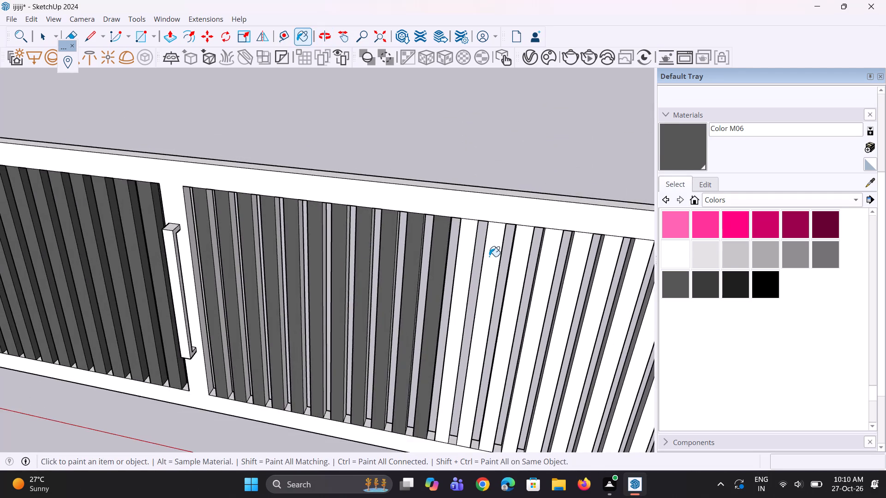
{"action": "scroll", "coordinate": [489, 256], "scroll_direction": "up", "scroll_amount": 4}
{"action": "left_click", "coordinate": [450, 275]}
{"action": "left_click", "coordinate": [482, 274]}
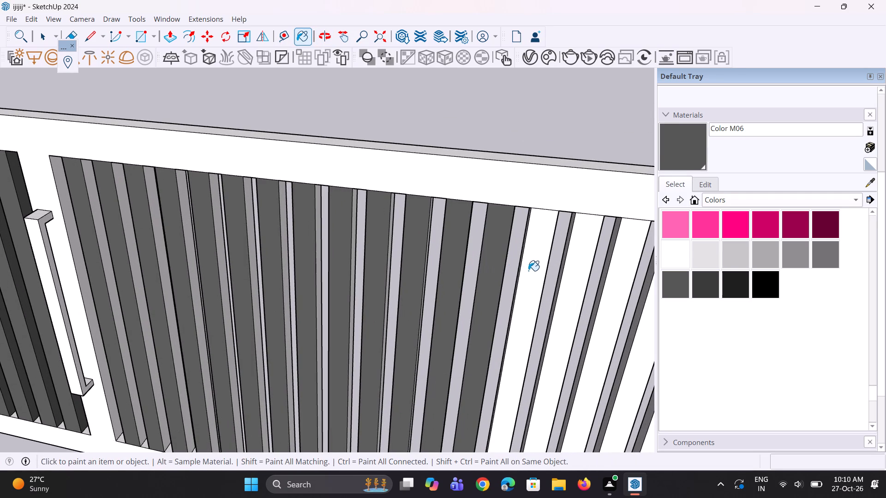
{"action": "left_click", "coordinate": [528, 271]}
{"action": "left_click", "coordinate": [569, 273]}
Paint six more slat front faces toward the shorter section's outer end with Color M06, stopping before the slat against the frame.
{"action": "scroll", "coordinate": [136, 276], "scroll_direction": "down", "scroll_amount": 6}
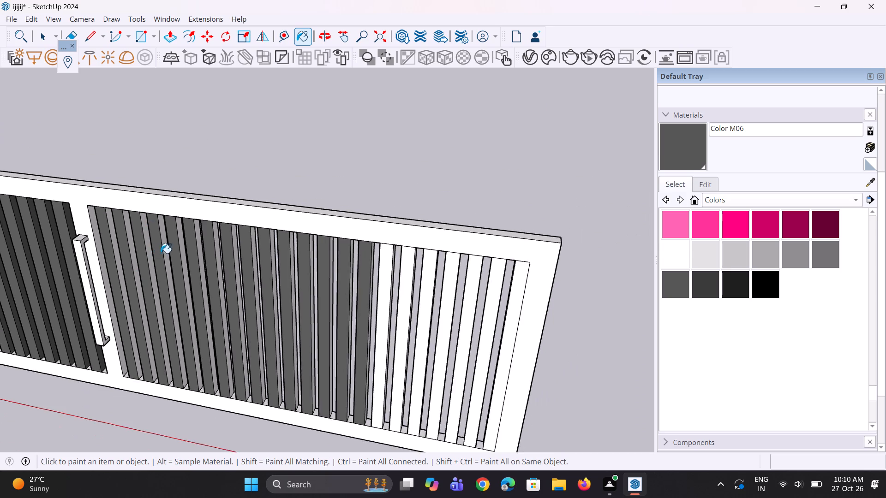
{"action": "scroll", "coordinate": [161, 253], "scroll_direction": "down", "scroll_amount": 2}
{"action": "scroll", "coordinate": [336, 311], "scroll_direction": "up", "scroll_amount": 7}
{"action": "left_click", "coordinate": [355, 325]}
{"action": "left_click", "coordinate": [393, 327]}
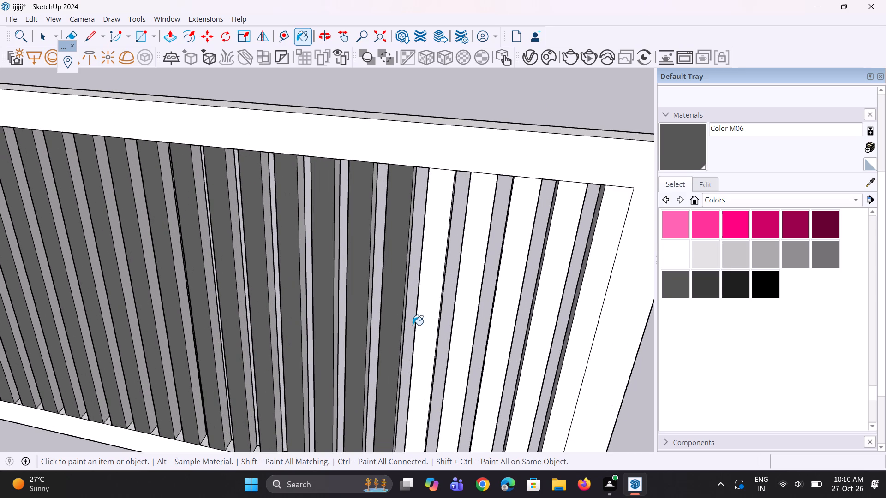
{"action": "left_click", "coordinate": [423, 327]}
{"action": "left_click", "coordinate": [467, 323]}
{"action": "left_click", "coordinate": [498, 328]}
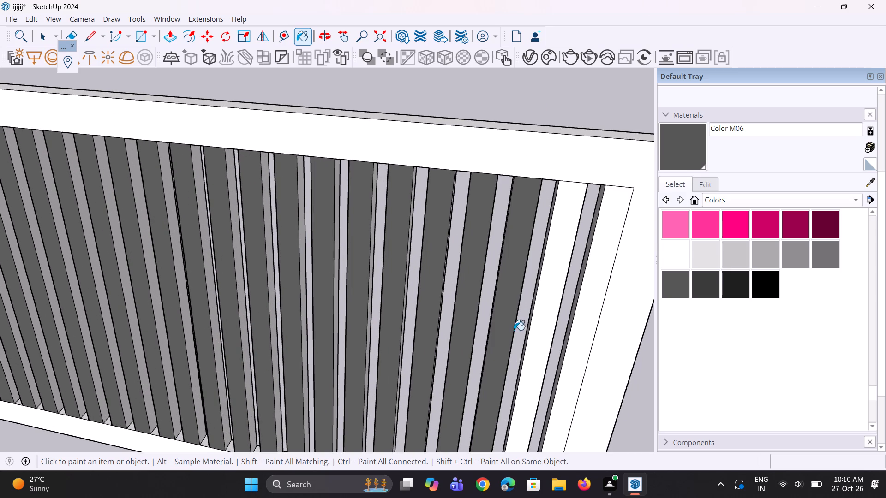
{"action": "left_click", "coordinate": [537, 333]}
Paint the divider-facing side faces of the shorter section's first seven slats with Color M06, starting beside the handle.
{"action": "scroll", "coordinate": [560, 352], "scroll_direction": "down", "scroll_amount": 5}
{"action": "middle_click_drag", "start_coordinate": [564, 345], "coordinate": [563, 298]}
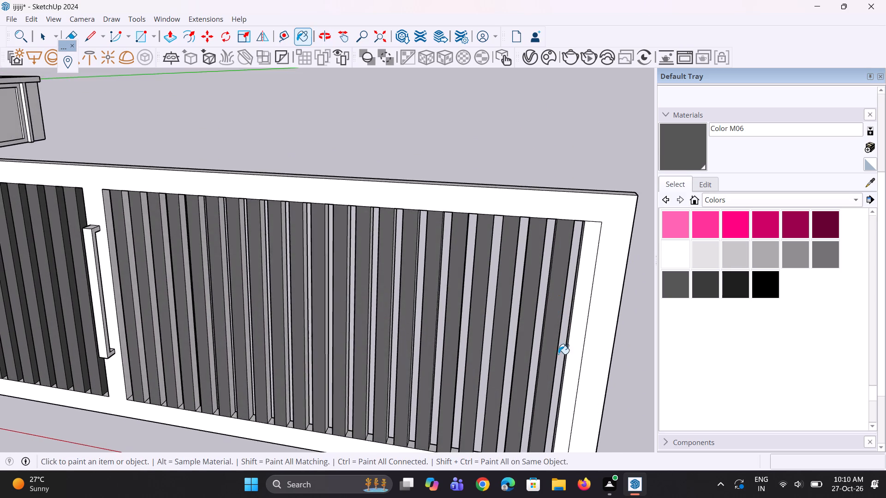
{"action": "scroll", "coordinate": [559, 358], "scroll_direction": "down", "scroll_amount": 5}
{"action": "scroll", "coordinate": [576, 334], "scroll_direction": "up", "scroll_amount": 3}
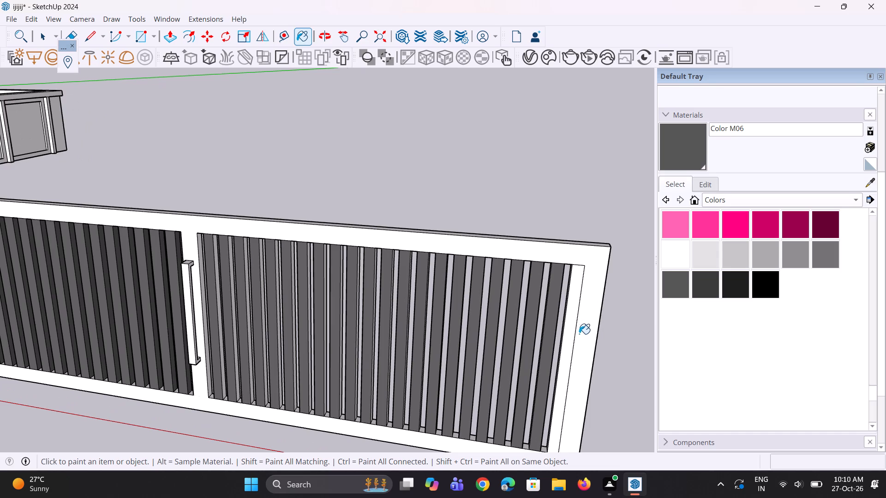
{"action": "scroll", "coordinate": [579, 334], "scroll_direction": "down", "scroll_amount": 4}
{"action": "middle_click_drag", "start_coordinate": [579, 334], "coordinate": [578, 312]}
{"action": "scroll", "coordinate": [253, 304], "scroll_direction": "up", "scroll_amount": 3}
{"action": "middle_click_drag", "start_coordinate": [289, 302], "coordinate": [592, 281]}
{"action": "scroll", "coordinate": [279, 283], "scroll_direction": "up", "scroll_amount": 2}
{"action": "scroll", "coordinate": [411, 231], "scroll_direction": "up", "scroll_amount": 4}
{"action": "scroll", "coordinate": [342, 256], "scroll_direction": "up", "scroll_amount": 2}
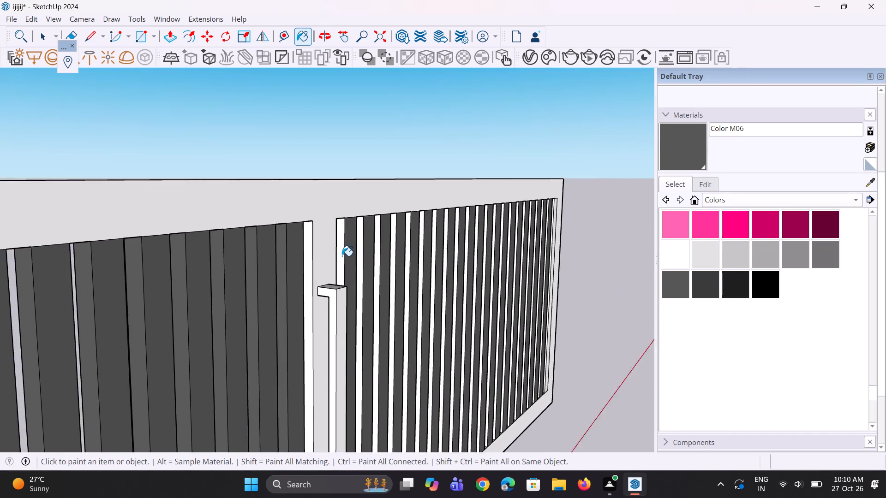
{"action": "scroll", "coordinate": [342, 256], "scroll_direction": "up", "scroll_amount": 5}
{"action": "left_click", "coordinate": [342, 256]}
{"action": "left_click", "coordinate": [376, 252]}
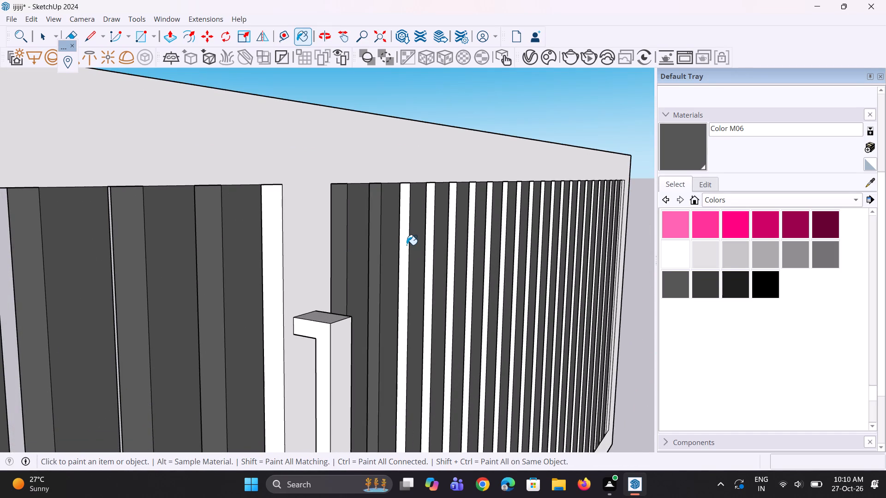
{"action": "left_click", "coordinate": [407, 245]}
{"action": "left_click", "coordinate": [428, 243]}
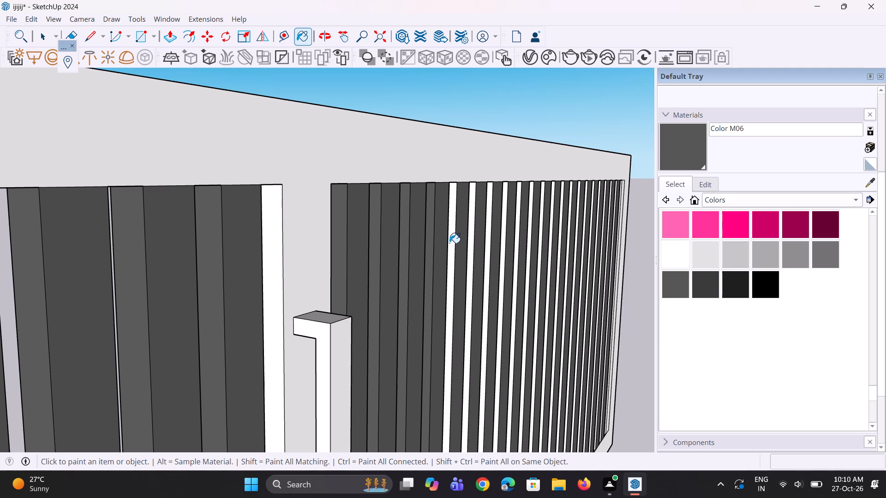
{"action": "left_click", "coordinate": [452, 243]}
{"action": "left_click", "coordinate": [469, 241]}
{"action": "left_click", "coordinate": [485, 241]}
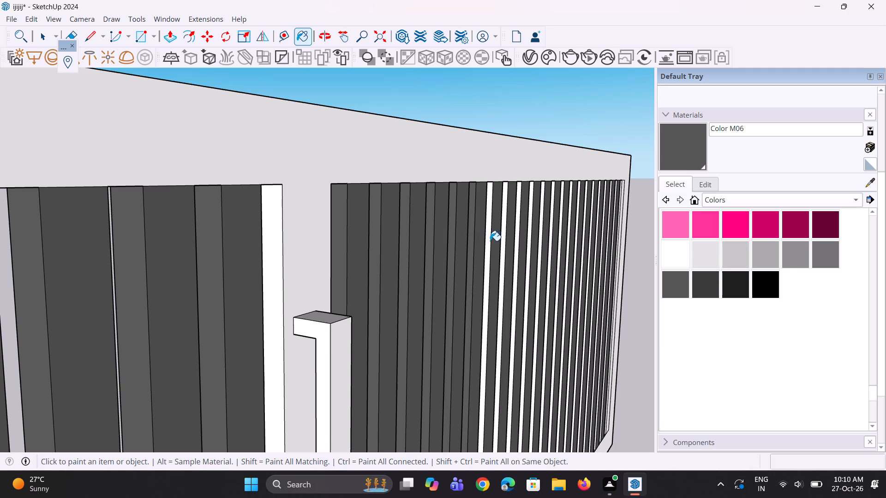
Paint the divider-facing side faces of the next six slats in the shorter section with Color M06.
{"action": "scroll", "coordinate": [633, 224], "scroll_direction": "up", "scroll_amount": 3}
{"action": "scroll", "coordinate": [460, 276], "scroll_direction": "up", "scroll_amount": 2}
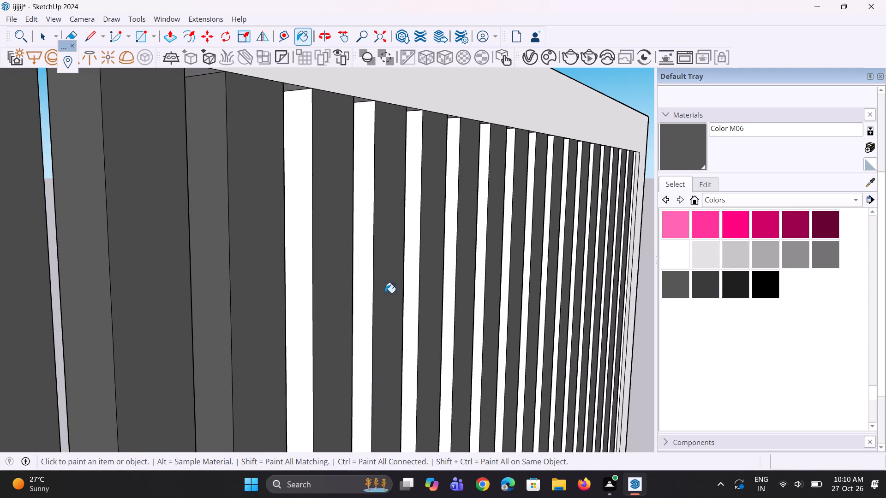
{"action": "left_click", "coordinate": [307, 314]}
{"action": "left_click", "coordinate": [366, 302]}
{"action": "left_click", "coordinate": [411, 289]}
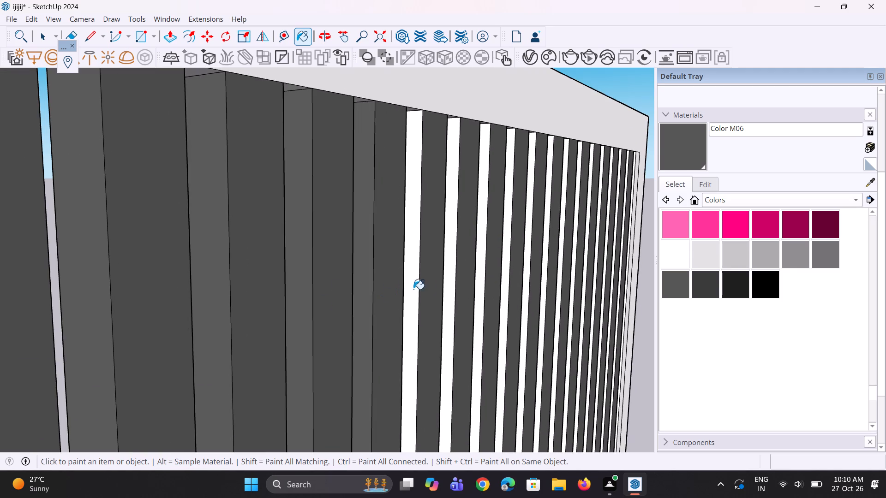
{"action": "left_click", "coordinate": [446, 300]}
{"action": "left_click", "coordinate": [480, 303]}
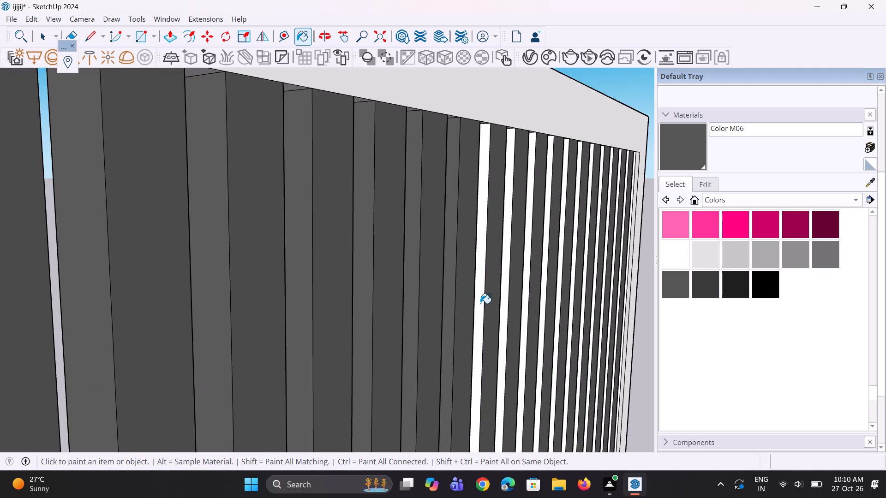
{"action": "left_click", "coordinate": [503, 297]}
Paint nine more divider-facing slat side faces toward the shorter section's outer end with Color M06.
{"action": "scroll", "coordinate": [461, 302], "scroll_direction": "down", "scroll_amount": 5}
{"action": "scroll", "coordinate": [258, 312], "scroll_direction": "down", "scroll_amount": 4}
{"action": "scroll", "coordinate": [611, 232], "scroll_direction": "up", "scroll_amount": 4}
{"action": "scroll", "coordinate": [222, 288], "scroll_direction": "up", "scroll_amount": 2}
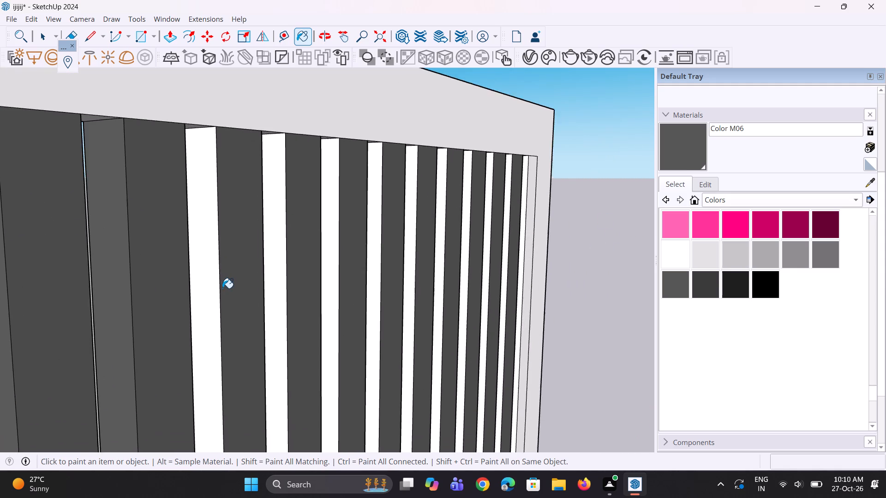
{"action": "scroll", "coordinate": [222, 288], "scroll_direction": "up", "scroll_amount": 1}
{"action": "left_click", "coordinate": [205, 292]}
{"action": "left_click", "coordinate": [283, 290]}
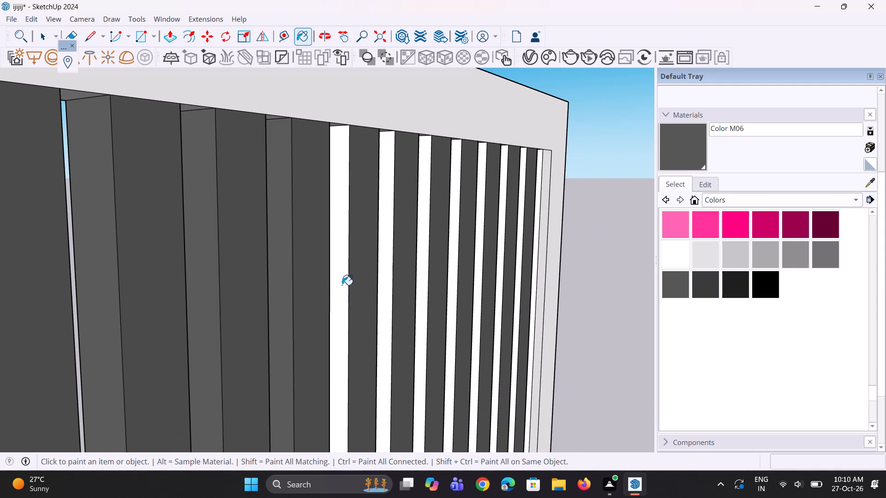
{"action": "left_click", "coordinate": [342, 285]}
{"action": "left_click", "coordinate": [388, 280]}
{"action": "left_click", "coordinate": [421, 299]}
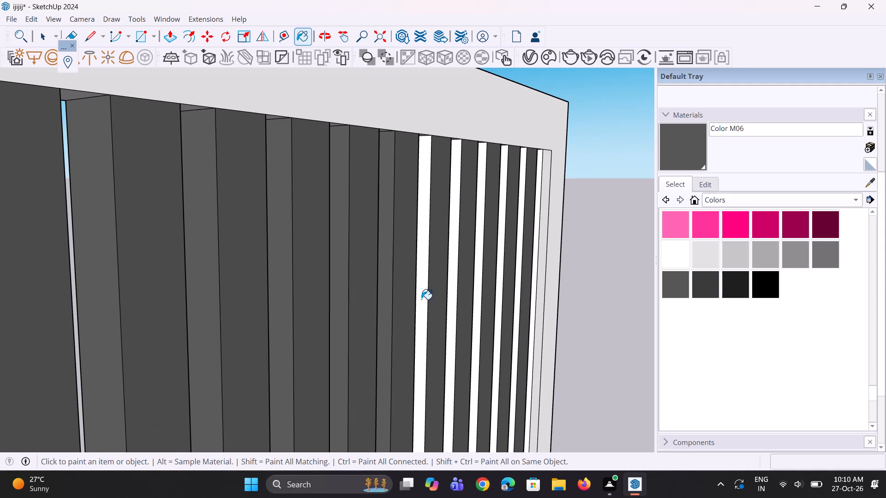
{"action": "left_click", "coordinate": [451, 291]}
{"action": "left_click", "coordinate": [479, 292]}
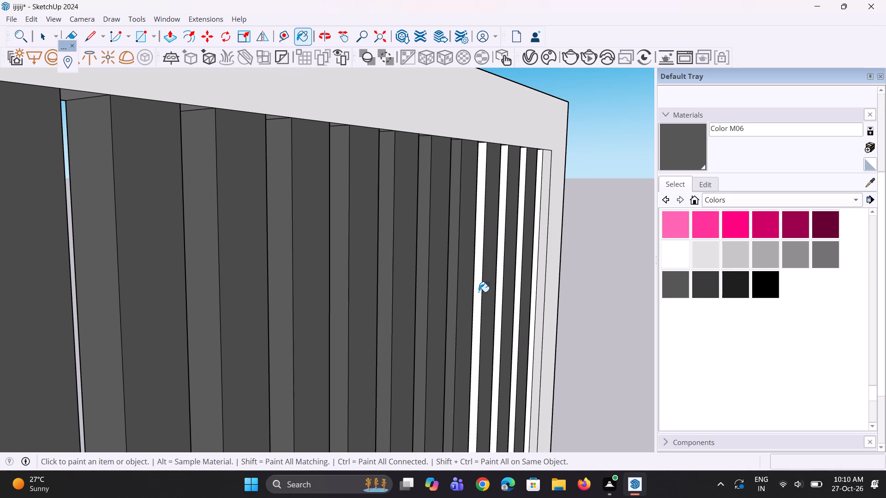
{"action": "left_click", "coordinate": [501, 290]}
{"action": "left_click", "coordinate": [518, 289]}
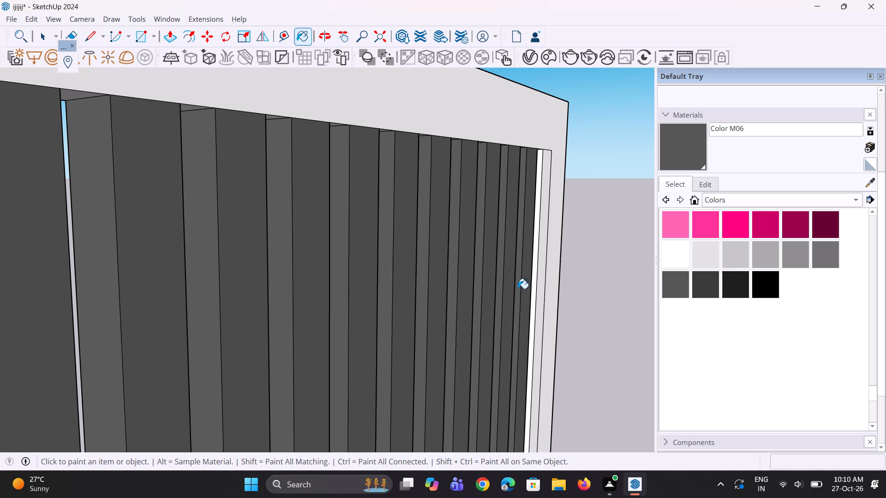
Paint the divider-facing side and the front face of the outermost slat against the frame with Color M06.
{"action": "middle_click_drag", "start_coordinate": [518, 289], "coordinate": [485, 291]}
{"action": "scroll", "coordinate": [557, 271], "scroll_direction": "up", "scroll_amount": 2}
{"action": "scroll", "coordinate": [593, 257], "scroll_direction": "up", "scroll_amount": 5}
{"action": "left_click", "coordinate": [567, 283]}
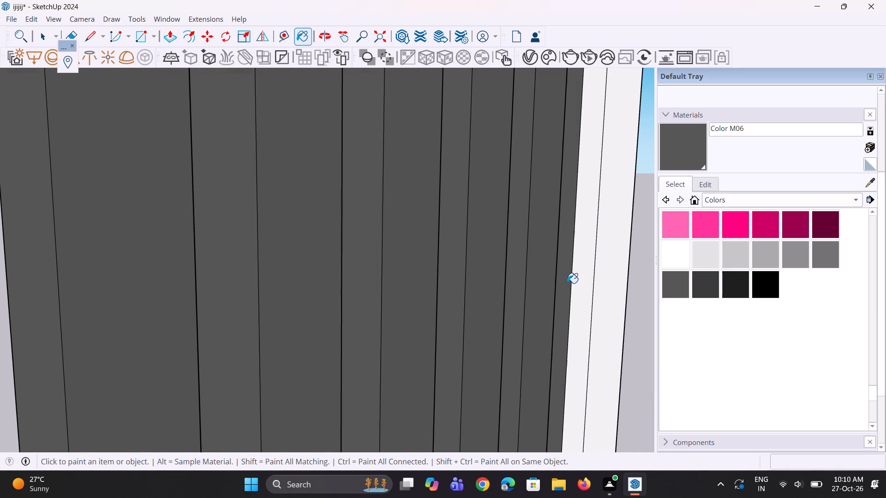
{"action": "left_click", "coordinate": [578, 284]}
Paint the opposite side faces of the shorter section's slats with Color M06, starting with the two nearest the outer end.
{"action": "middle_click_drag", "start_coordinate": [564, 285], "coordinate": [404, 266]}
{"action": "scroll", "coordinate": [321, 272], "scroll_direction": "down", "scroll_amount": 7}
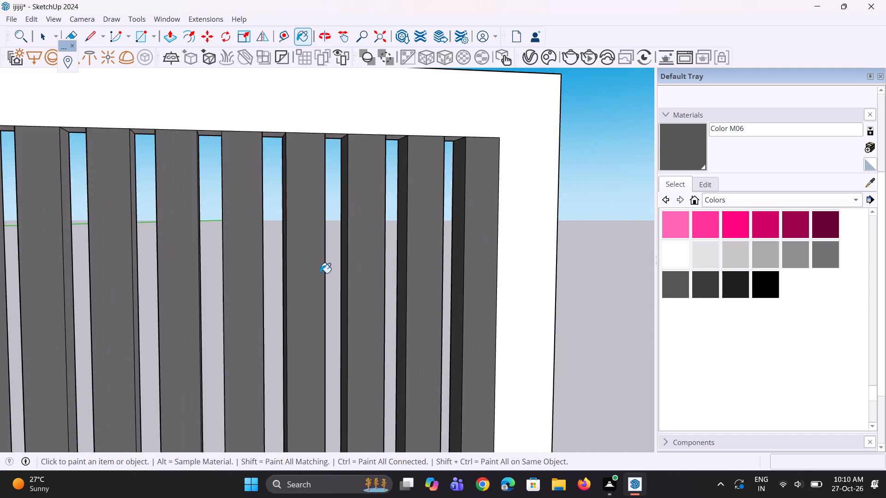
{"action": "scroll", "coordinate": [320, 273], "scroll_direction": "down", "scroll_amount": 3}
{"action": "middle_click_drag", "start_coordinate": [419, 264], "coordinate": [97, 293]}
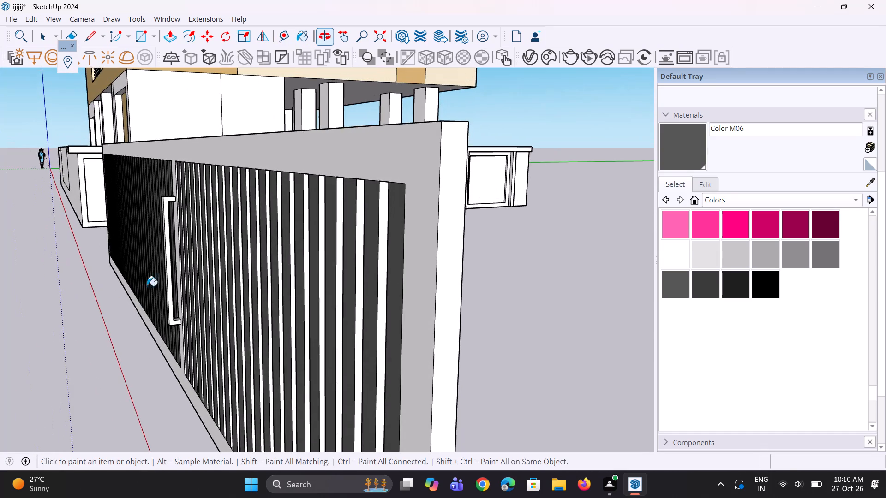
{"action": "scroll", "coordinate": [325, 286], "scroll_direction": "up", "scroll_amount": 3}
{"action": "scroll", "coordinate": [395, 314], "scroll_direction": "up", "scroll_amount": 3}
{"action": "left_click", "coordinate": [412, 307]}
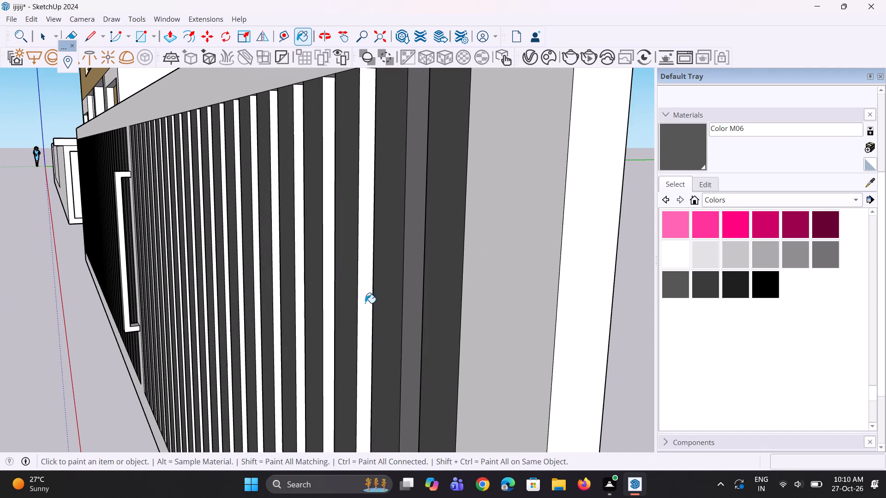
{"action": "left_click", "coordinate": [365, 303]}
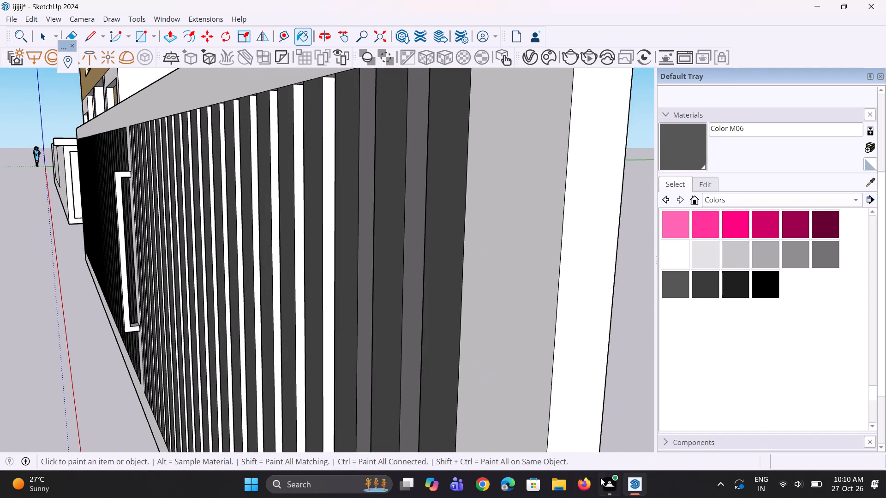
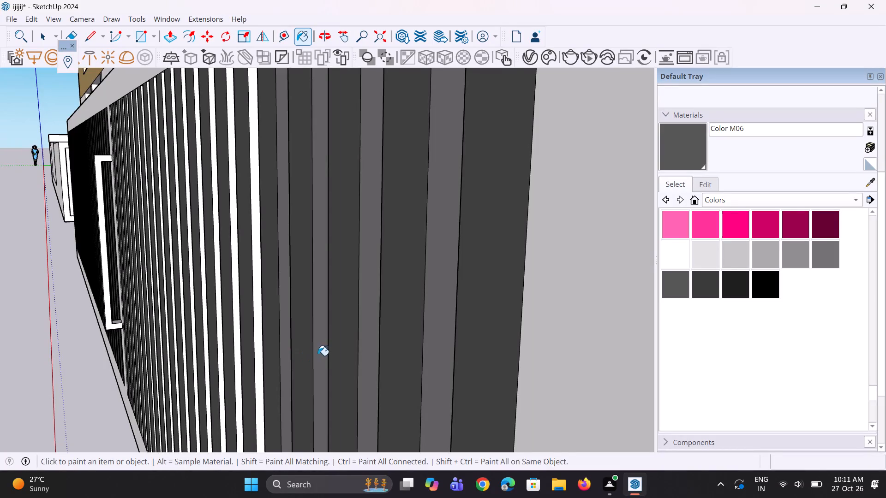
Paint the first run of white slat side faces in the gate's end panel with Color M06.
{"action": "middle_click_drag", "start_coordinate": [318, 356], "coordinate": [367, 356]}
{"action": "left_click", "coordinate": [329, 356]}
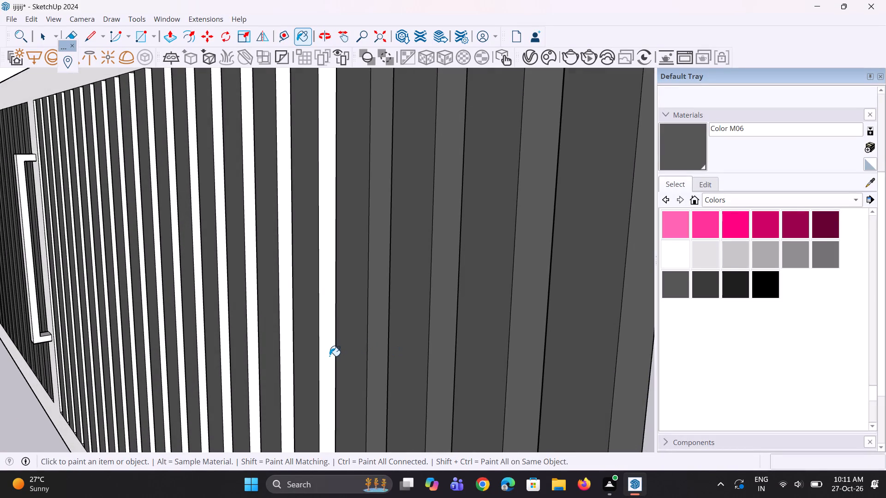
{"action": "left_click", "coordinate": [287, 337]}
{"action": "left_click", "coordinate": [253, 339]}
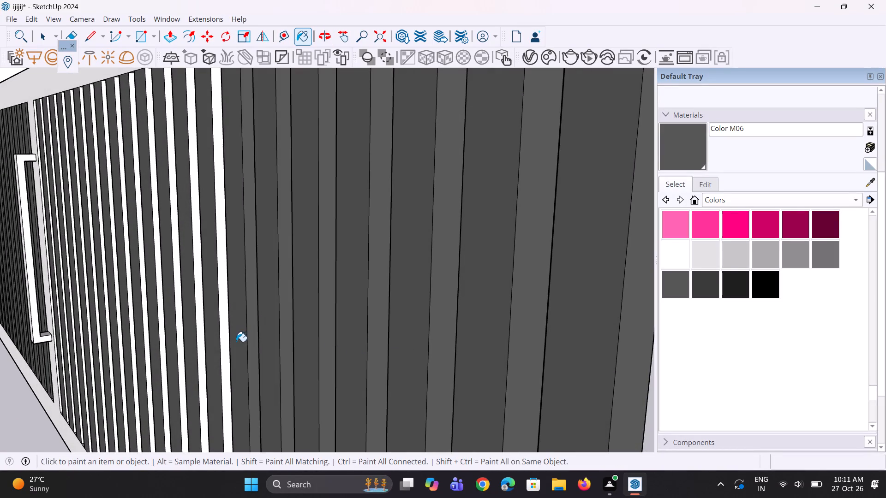
{"action": "left_click", "coordinate": [227, 345]}
{"action": "middle_click_drag", "start_coordinate": [278, 361], "coordinate": [313, 352]}
{"action": "scroll", "coordinate": [317, 350], "scroll_direction": "down", "scroll_amount": 7}
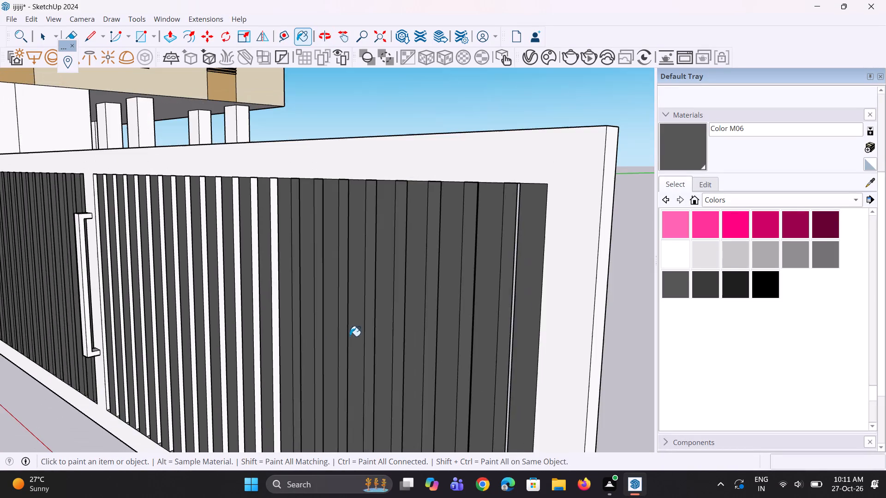
{"action": "scroll", "coordinate": [250, 327], "scroll_direction": "up", "scroll_amount": 7}
{"action": "left_click", "coordinate": [312, 358]}
{"action": "left_click", "coordinate": [305, 358]}
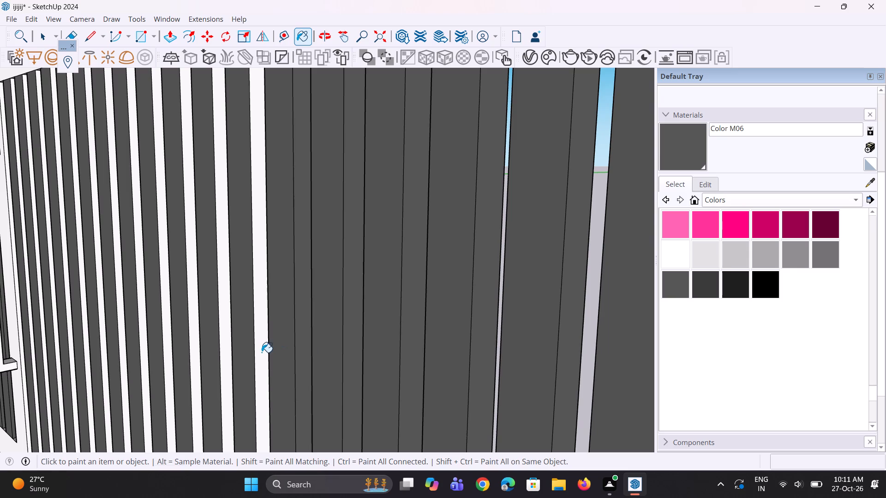
{"action": "left_click", "coordinate": [261, 352]}
{"action": "left_click", "coordinate": [226, 352]}
{"action": "left_click", "coordinate": [194, 354]}
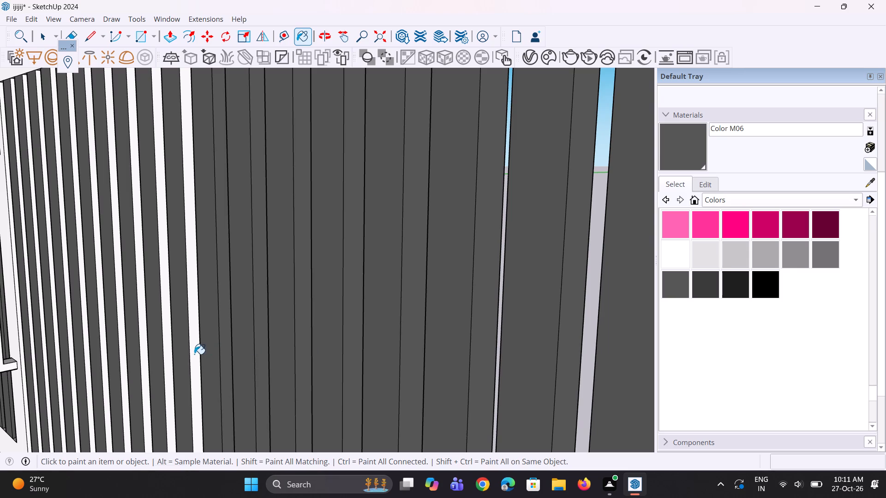
Paint the remaining white slat side faces, up to the post with the handle, with Color M06.
{"action": "scroll", "coordinate": [327, 397], "scroll_direction": "down", "scroll_amount": 6}
{"action": "scroll", "coordinate": [219, 387], "scroll_direction": "up", "scroll_amount": 7}
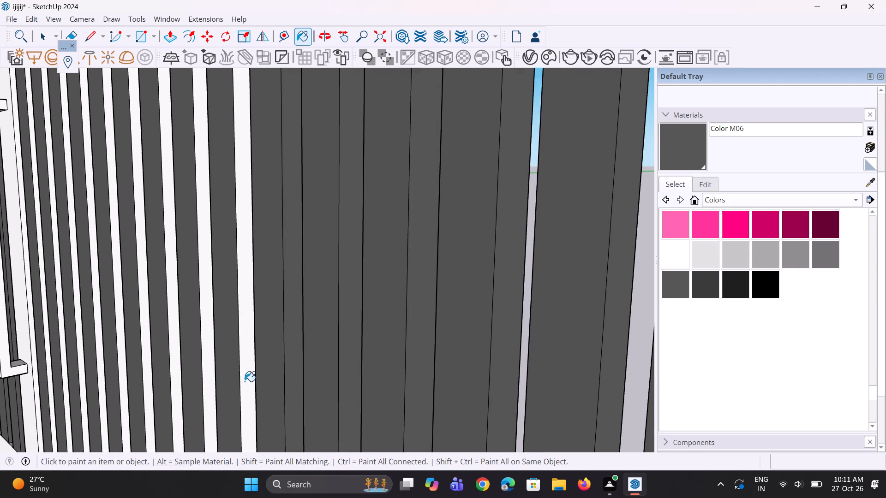
{"action": "left_click", "coordinate": [245, 381]}
{"action": "left_click", "coordinate": [210, 378]}
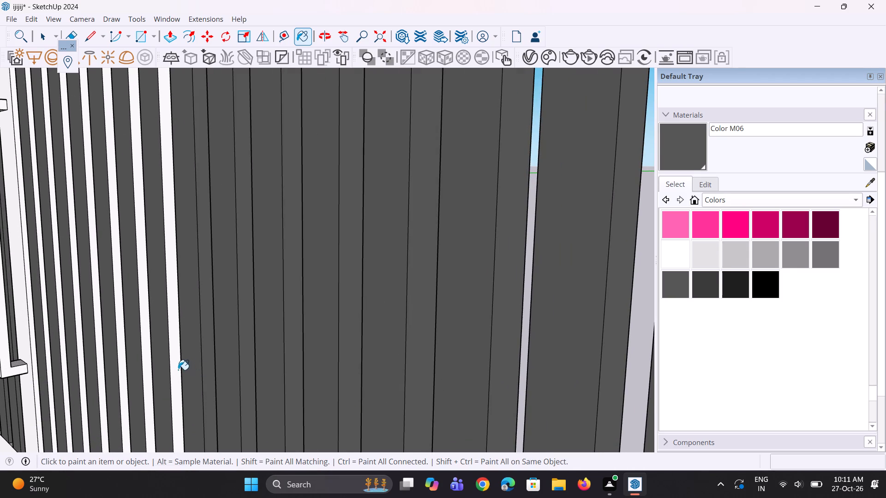
{"action": "left_click", "coordinate": [178, 370]}
{"action": "left_click", "coordinate": [146, 368]}
{"action": "scroll", "coordinate": [327, 334], "scroll_direction": "down", "scroll_amount": 4}
{"action": "scroll", "coordinate": [399, 345], "scroll_direction": "down", "scroll_amount": 5}
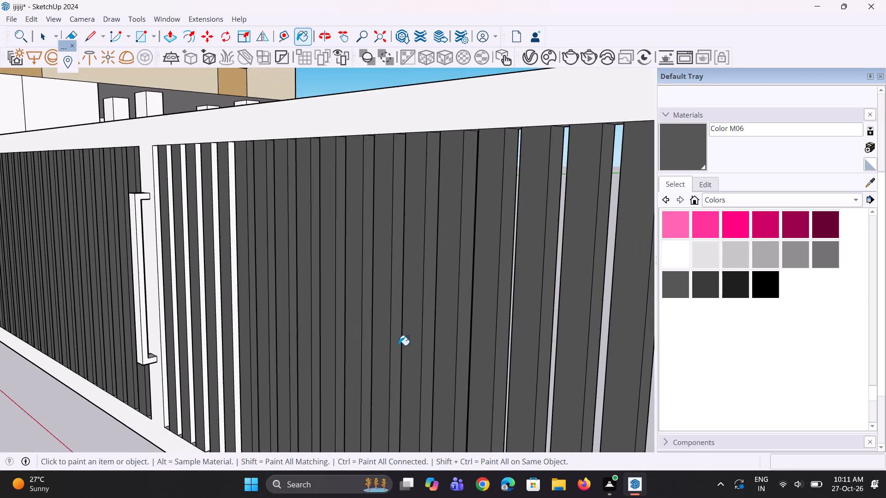
{"action": "scroll", "coordinate": [247, 329], "scroll_direction": "up", "scroll_amount": 8}
{"action": "left_click", "coordinate": [230, 330]}
{"action": "left_click", "coordinate": [190, 335]}
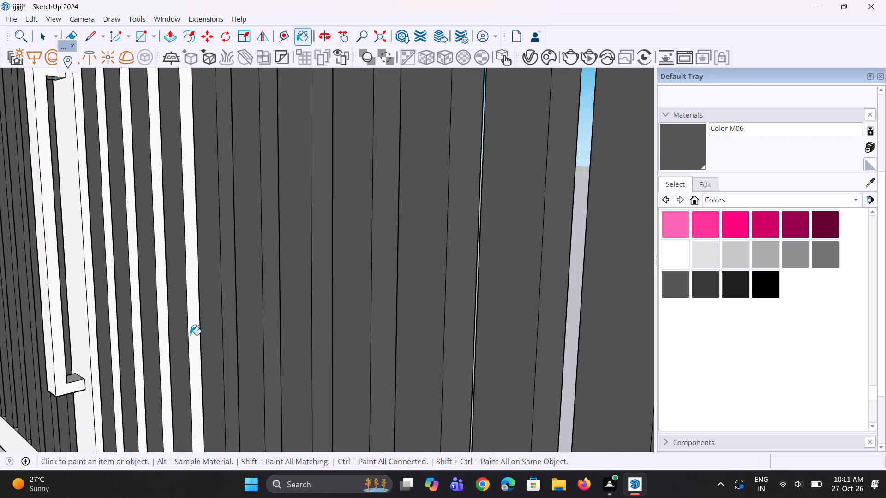
{"action": "left_click", "coordinate": [162, 344]}
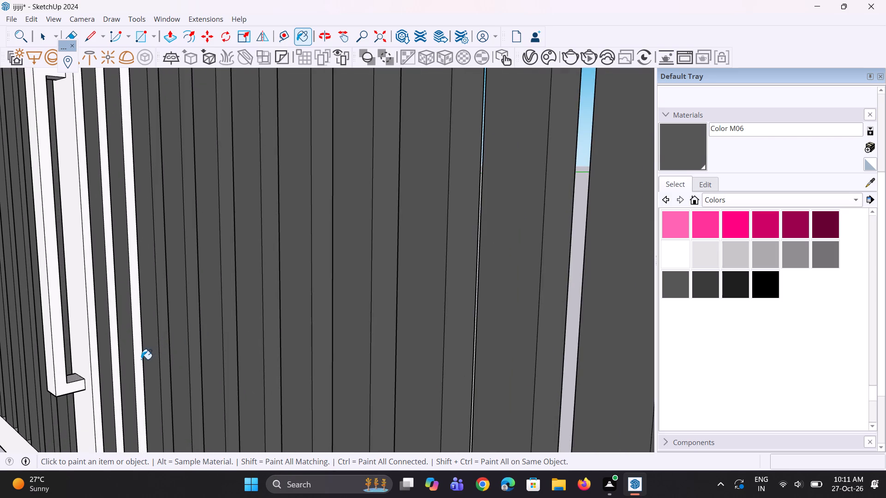
{"action": "left_click", "coordinate": [141, 359]}
{"action": "left_click", "coordinate": [117, 367]}
{"action": "middle_click_drag", "start_coordinate": [109, 368], "coordinate": [114, 369]}
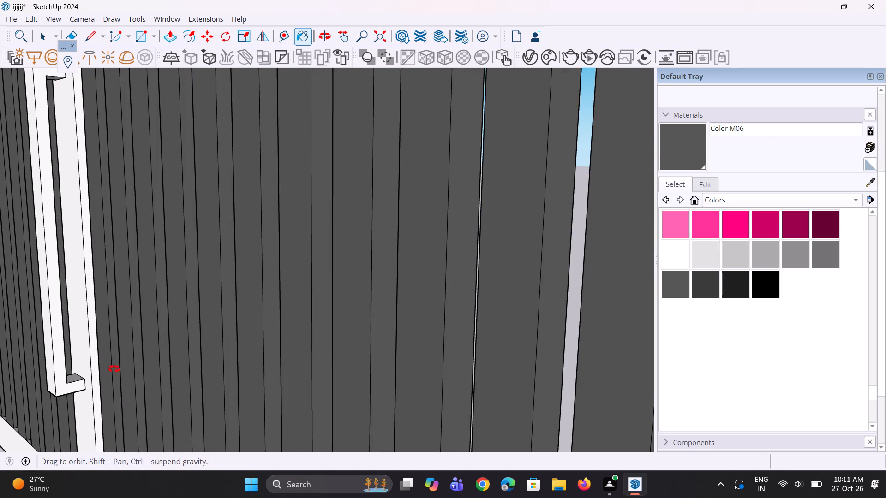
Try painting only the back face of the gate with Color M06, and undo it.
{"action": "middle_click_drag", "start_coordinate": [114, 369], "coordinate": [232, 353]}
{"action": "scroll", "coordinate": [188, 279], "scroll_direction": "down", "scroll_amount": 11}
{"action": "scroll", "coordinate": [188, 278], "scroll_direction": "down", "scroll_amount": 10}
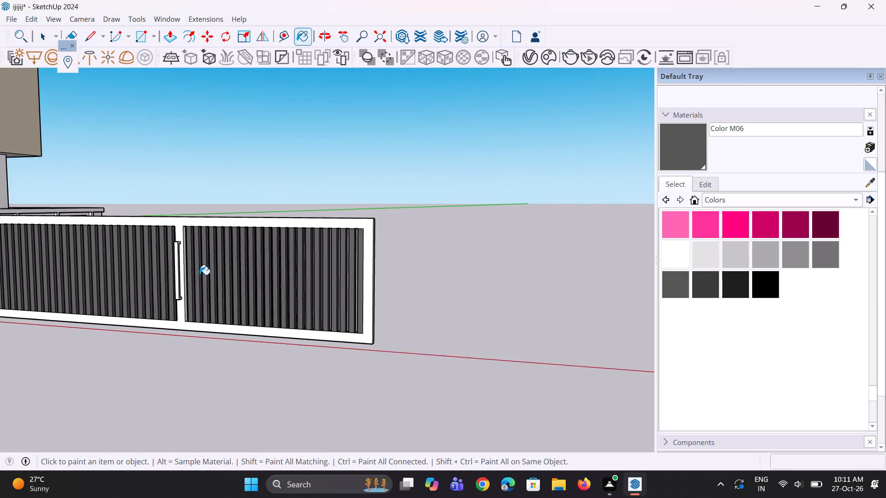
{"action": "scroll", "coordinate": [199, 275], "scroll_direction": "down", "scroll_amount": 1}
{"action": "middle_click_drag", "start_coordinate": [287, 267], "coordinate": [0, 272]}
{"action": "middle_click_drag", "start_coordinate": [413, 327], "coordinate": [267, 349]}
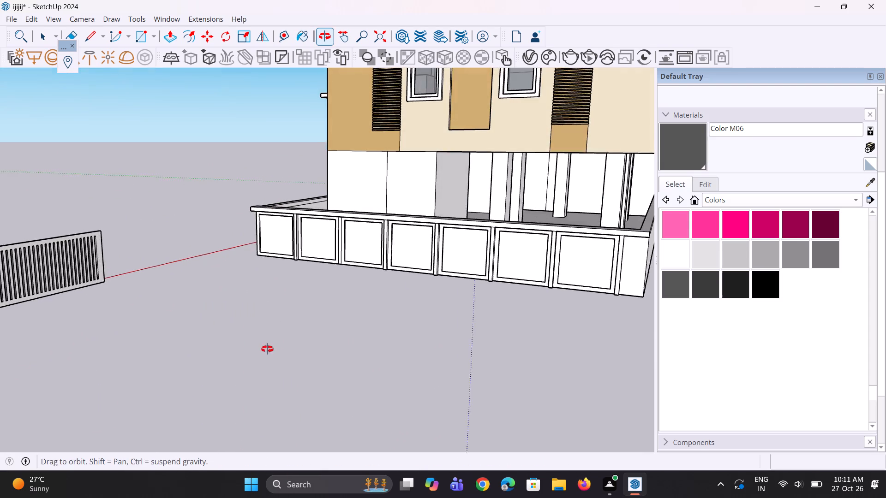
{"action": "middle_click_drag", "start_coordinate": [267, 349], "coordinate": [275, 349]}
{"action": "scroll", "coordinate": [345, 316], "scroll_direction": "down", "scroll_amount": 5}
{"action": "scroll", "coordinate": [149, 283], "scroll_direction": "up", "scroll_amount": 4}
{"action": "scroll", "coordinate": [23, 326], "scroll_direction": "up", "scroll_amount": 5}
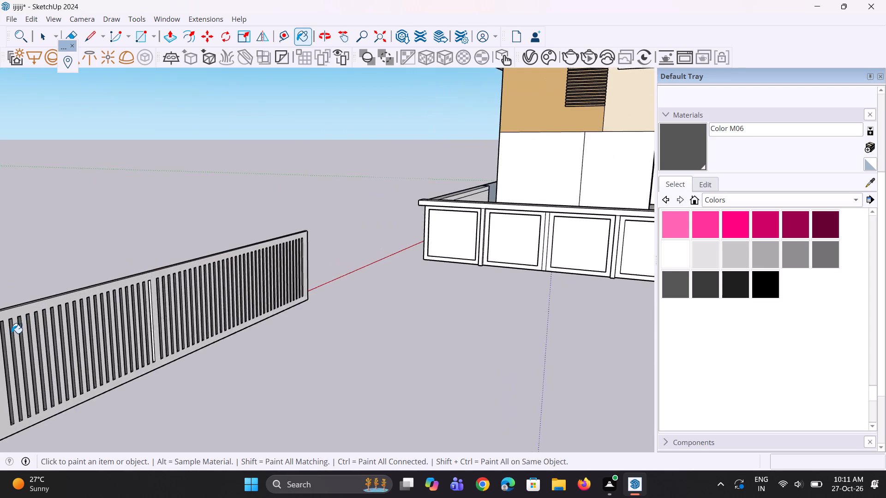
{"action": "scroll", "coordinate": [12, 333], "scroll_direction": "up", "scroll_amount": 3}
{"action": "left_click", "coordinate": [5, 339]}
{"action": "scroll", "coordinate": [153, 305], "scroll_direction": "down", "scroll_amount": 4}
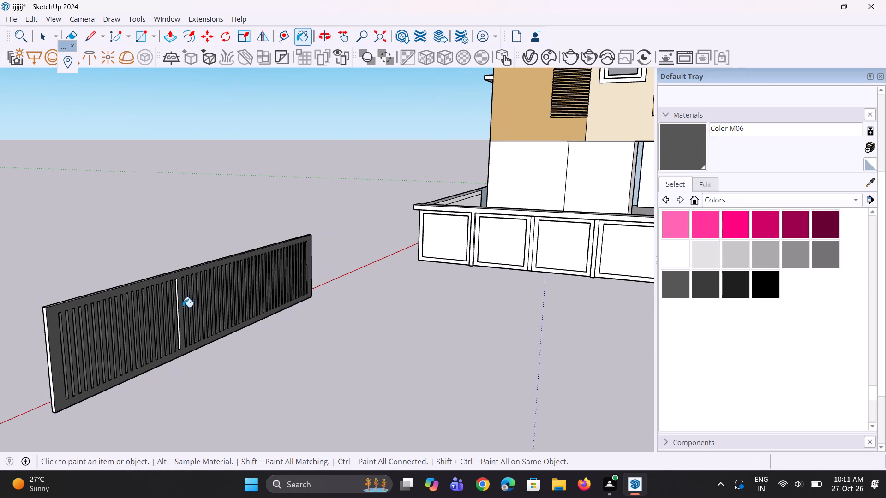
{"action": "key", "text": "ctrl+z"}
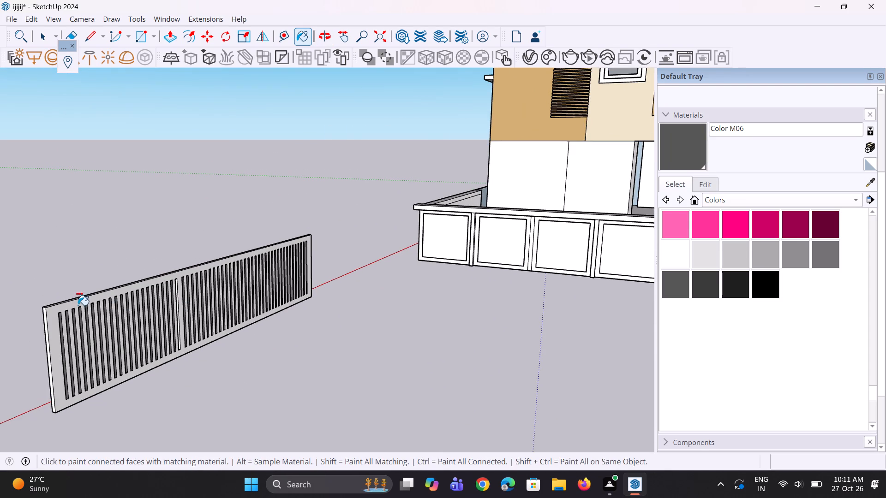
Paint all connected matching faces of the gate, including its frame and handle, with Color M06.
{"action": "left_click", "coordinate": [78, 305]}
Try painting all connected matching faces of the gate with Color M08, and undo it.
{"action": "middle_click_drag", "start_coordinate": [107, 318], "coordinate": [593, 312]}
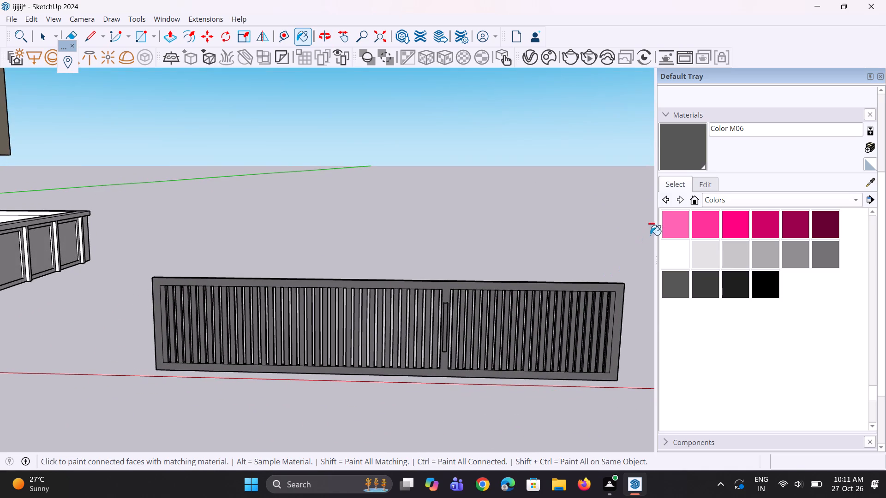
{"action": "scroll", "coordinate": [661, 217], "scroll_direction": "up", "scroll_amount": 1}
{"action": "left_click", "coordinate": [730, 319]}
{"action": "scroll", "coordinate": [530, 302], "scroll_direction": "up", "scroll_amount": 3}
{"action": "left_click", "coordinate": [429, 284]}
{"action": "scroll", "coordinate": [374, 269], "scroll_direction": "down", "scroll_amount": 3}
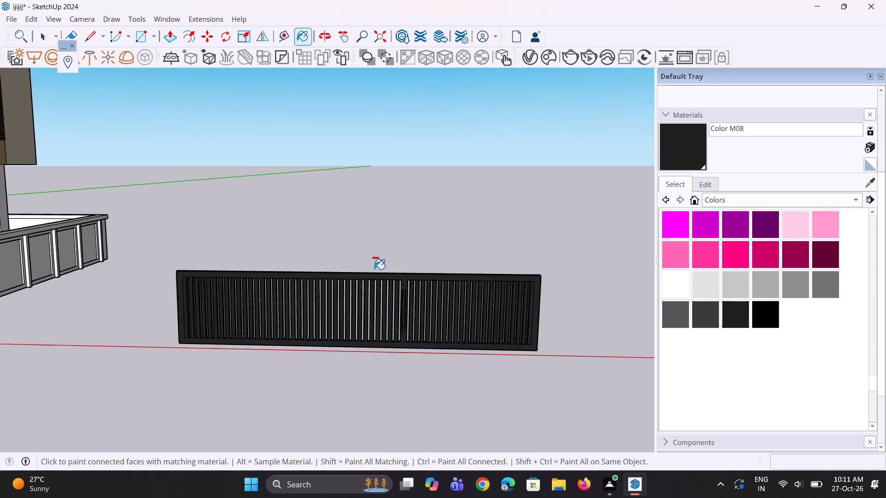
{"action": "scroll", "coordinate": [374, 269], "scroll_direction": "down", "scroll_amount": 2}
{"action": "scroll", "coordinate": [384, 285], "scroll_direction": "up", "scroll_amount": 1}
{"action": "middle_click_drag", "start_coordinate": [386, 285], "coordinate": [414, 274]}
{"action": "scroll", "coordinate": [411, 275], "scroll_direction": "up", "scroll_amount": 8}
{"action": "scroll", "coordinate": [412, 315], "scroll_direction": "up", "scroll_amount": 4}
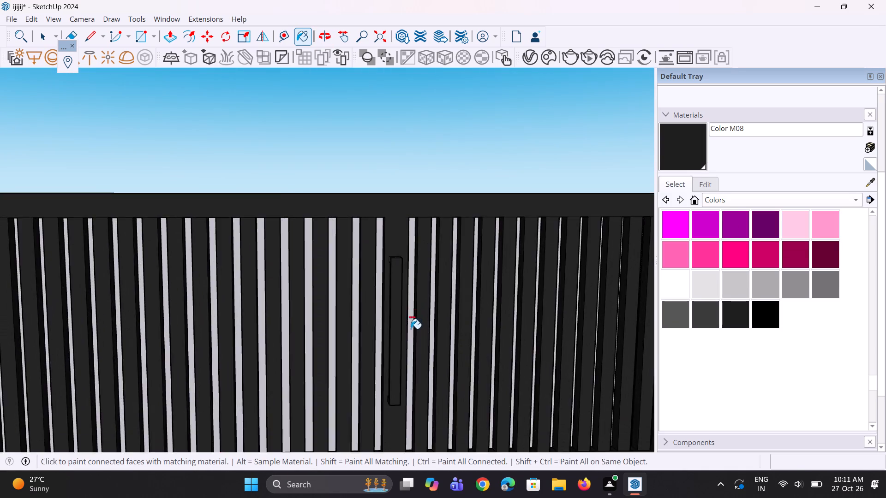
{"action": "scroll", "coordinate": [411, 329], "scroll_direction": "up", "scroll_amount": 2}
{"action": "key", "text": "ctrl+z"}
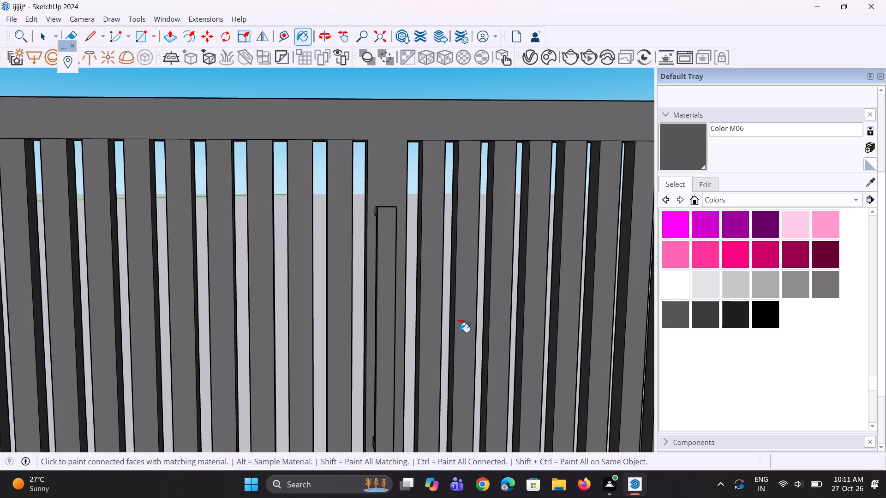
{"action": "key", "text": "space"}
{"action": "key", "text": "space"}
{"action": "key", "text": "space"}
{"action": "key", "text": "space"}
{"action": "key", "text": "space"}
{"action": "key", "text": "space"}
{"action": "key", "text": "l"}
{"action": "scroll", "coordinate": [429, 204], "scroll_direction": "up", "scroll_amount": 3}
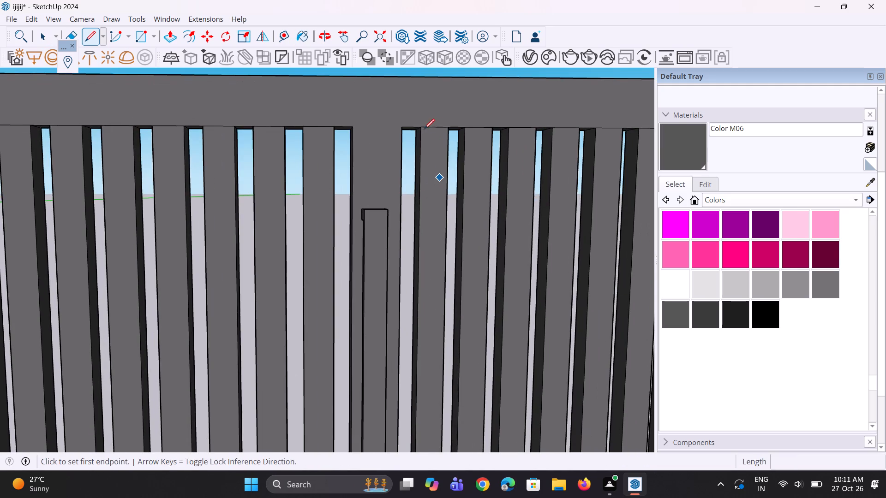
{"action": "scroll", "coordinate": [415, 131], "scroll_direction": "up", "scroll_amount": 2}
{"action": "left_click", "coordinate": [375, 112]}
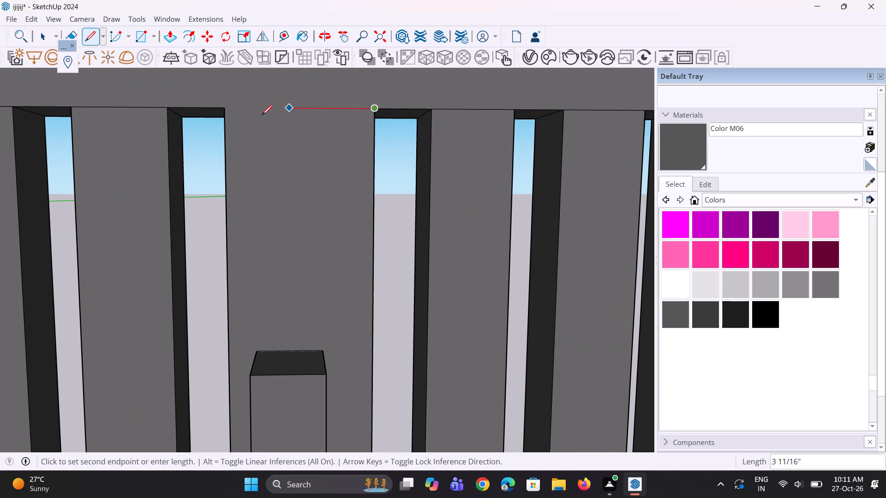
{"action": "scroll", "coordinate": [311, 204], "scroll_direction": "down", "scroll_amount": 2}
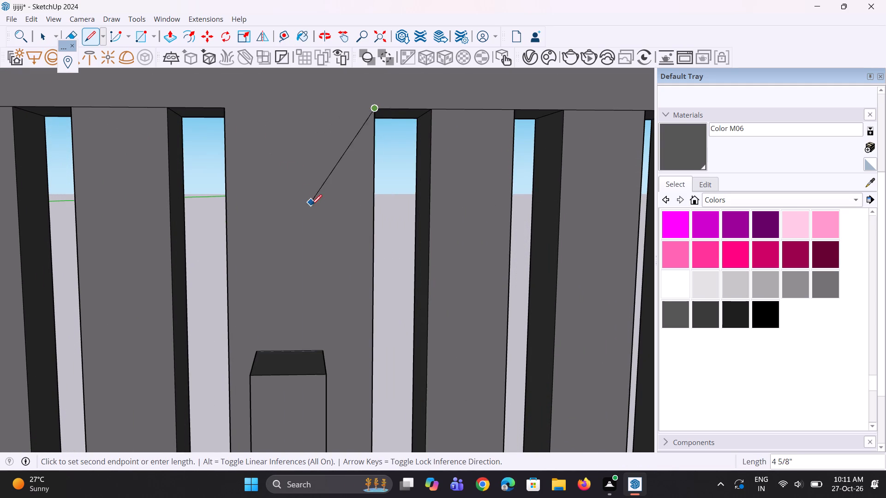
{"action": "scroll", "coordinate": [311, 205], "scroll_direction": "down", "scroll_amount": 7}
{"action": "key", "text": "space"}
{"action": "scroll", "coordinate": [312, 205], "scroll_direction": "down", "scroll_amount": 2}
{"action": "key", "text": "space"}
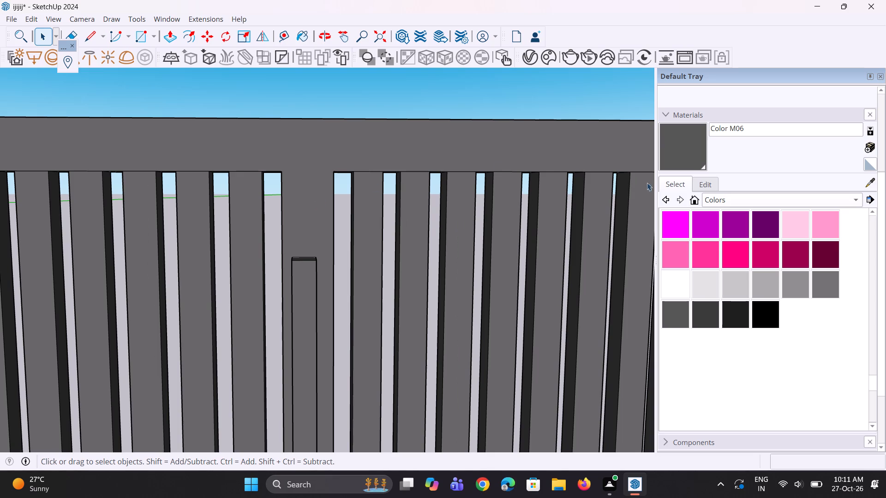
Paint the front face of the gate's outer frame and middle post with Color M07.
{"action": "left_click", "coordinate": [707, 316]}
{"action": "scroll", "coordinate": [356, 177], "scroll_direction": "up", "scroll_amount": 1}
{"action": "left_click", "coordinate": [318, 151]}
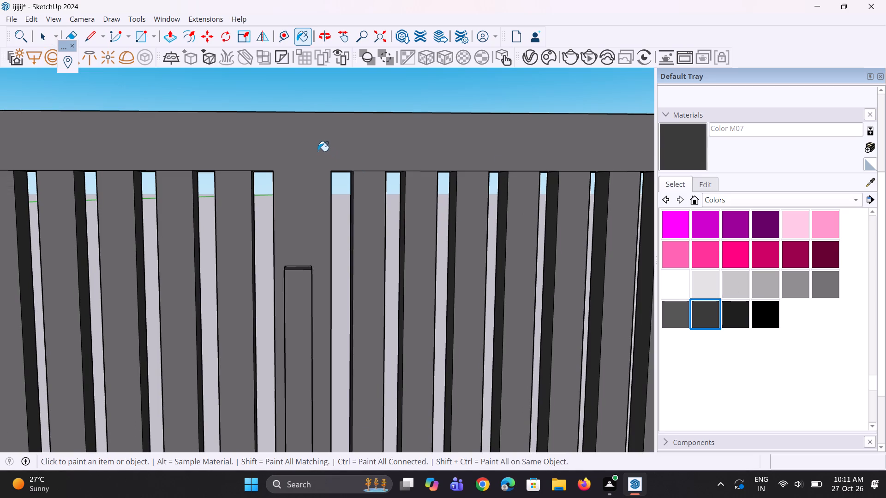
{"action": "scroll", "coordinate": [356, 154], "scroll_direction": "down", "scroll_amount": 11}
{"action": "scroll", "coordinate": [401, 160], "scroll_direction": "down", "scroll_amount": 5}
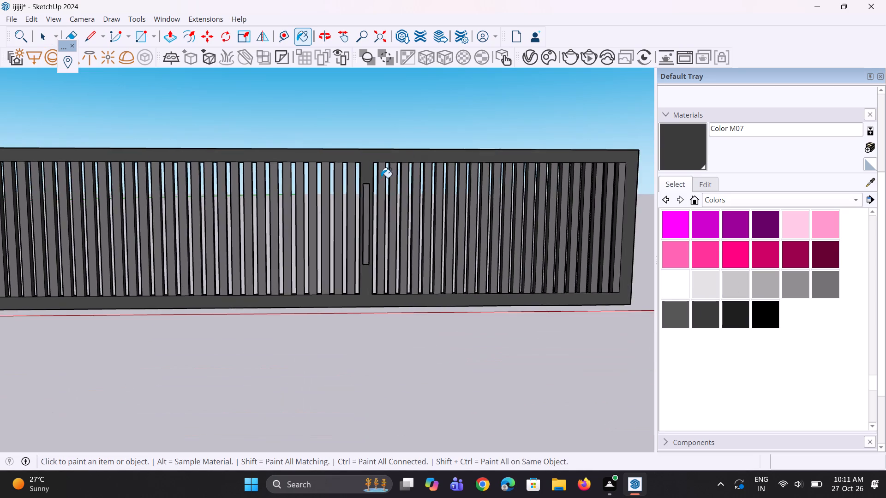
{"action": "scroll", "coordinate": [367, 185], "scroll_direction": "down", "scroll_amount": 6}
Paint the front face and one side face of the gate's handle with Color M02.
{"action": "middle_click_drag", "start_coordinate": [354, 225], "coordinate": [464, 238]}
{"action": "left_click_drag", "start_coordinate": [481, 223], "coordinate": [513, 220]}
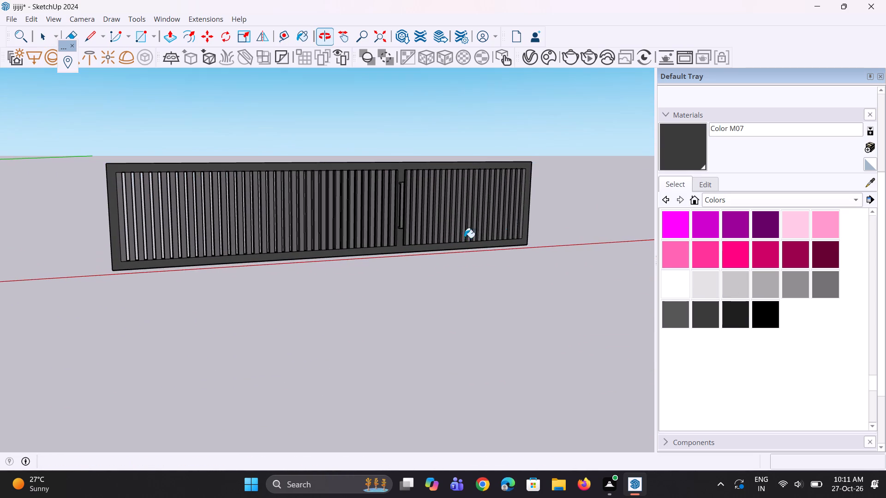
{"action": "key", "text": "space"}
{"action": "key", "text": "space"}
{"action": "key", "text": "space"}
{"action": "left_click", "coordinate": [736, 287]}
{"action": "scroll", "coordinate": [456, 193], "scroll_direction": "up", "scroll_amount": 4}
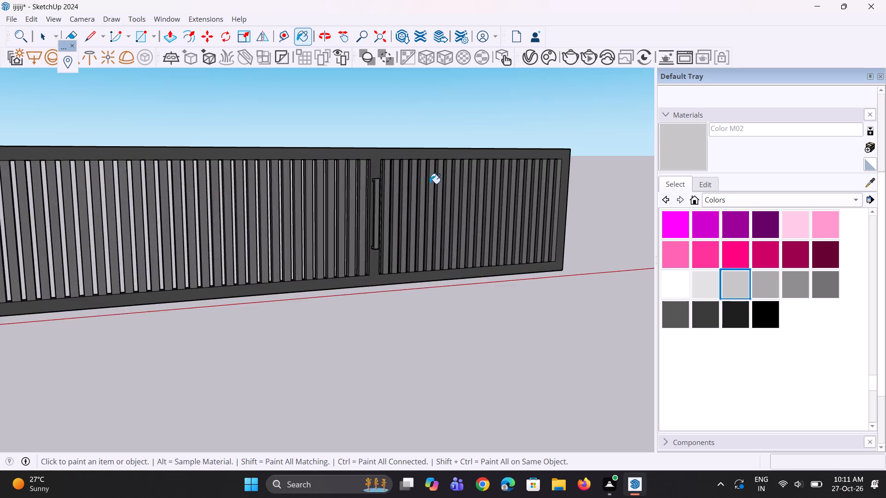
{"action": "scroll", "coordinate": [405, 188], "scroll_direction": "up", "scroll_amount": 7}
{"action": "left_click", "coordinate": [363, 208]}
{"action": "scroll", "coordinate": [354, 189], "scroll_direction": "up", "scroll_amount": 5}
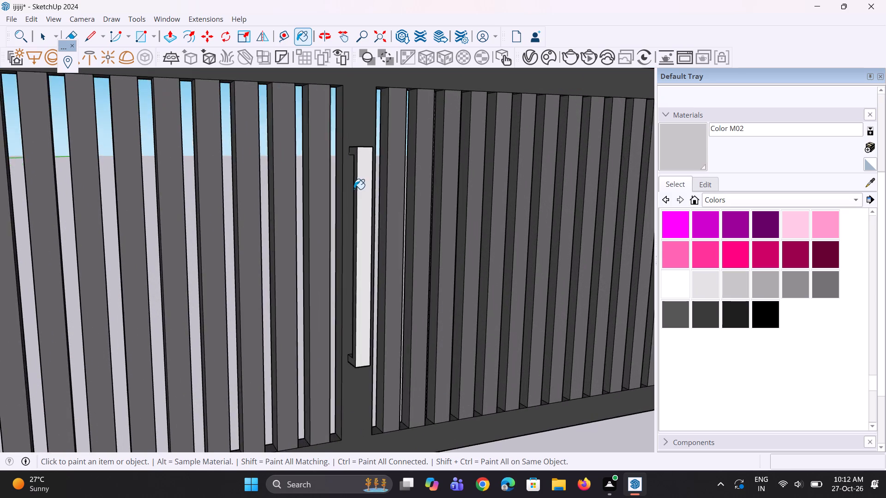
{"action": "scroll", "coordinate": [354, 189], "scroll_direction": "up", "scroll_amount": 4}
{"action": "middle_click_drag", "start_coordinate": [354, 189], "coordinate": [473, 219]}
{"action": "scroll", "coordinate": [373, 143], "scroll_direction": "up", "scroll_amount": 2}
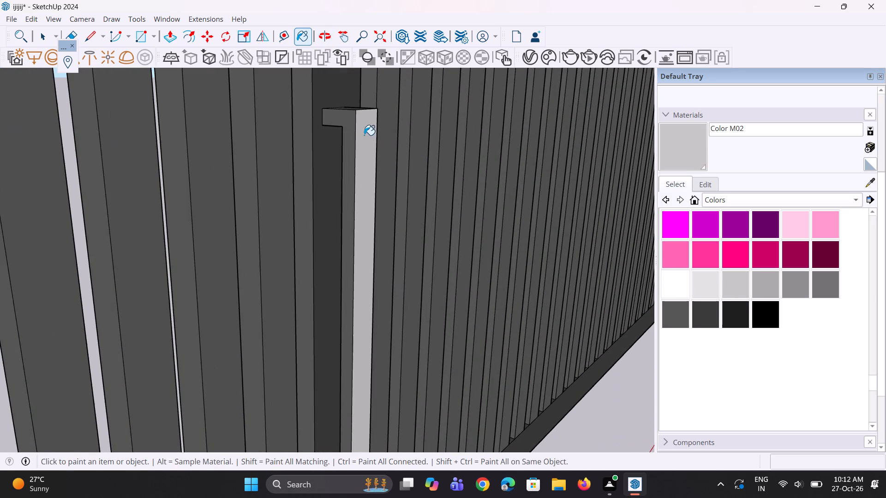
{"action": "left_click", "coordinate": [348, 127]}
Paint the handle's opposite side, the top of its lower bracket and its underside with Color M02.
{"action": "scroll", "coordinate": [379, 153], "scroll_direction": "up", "scroll_amount": 1}
{"action": "middle_click_drag", "start_coordinate": [379, 153], "coordinate": [43, 152]}
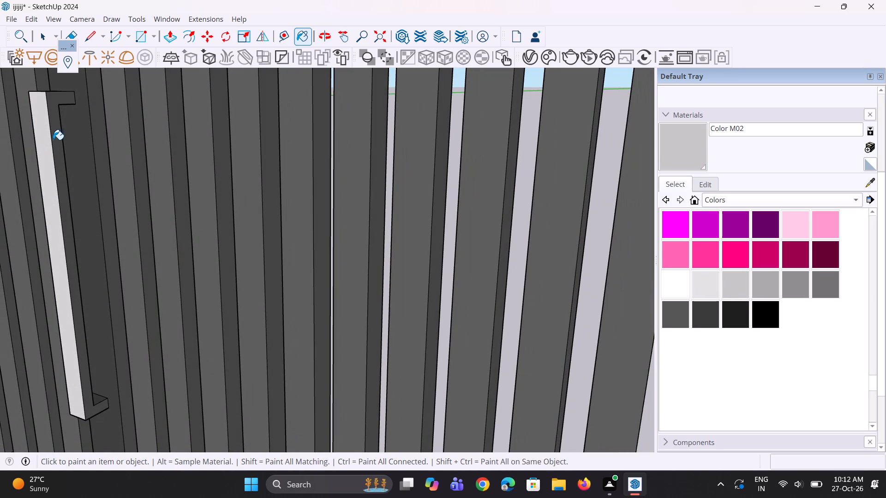
{"action": "left_click", "coordinate": [57, 139]}
{"action": "scroll", "coordinate": [92, 349], "scroll_direction": "up", "scroll_amount": 3}
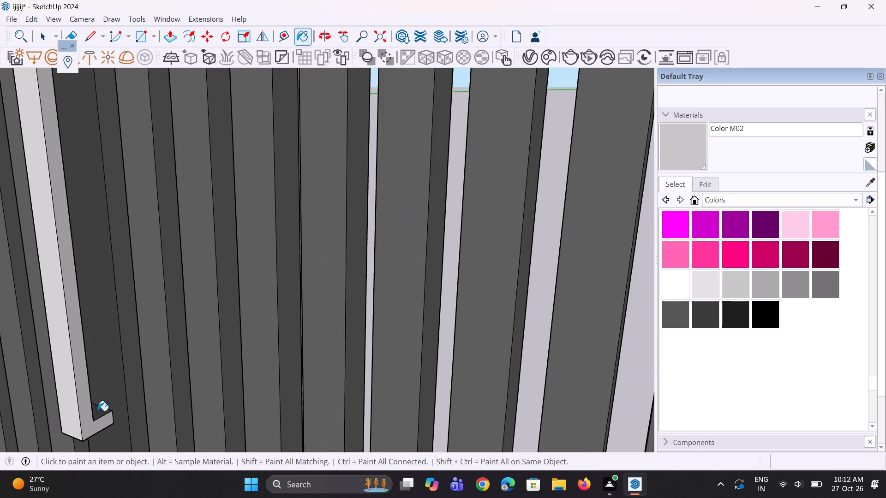
{"action": "left_click", "coordinate": [98, 411]}
{"action": "middle_click_drag", "start_coordinate": [126, 406], "coordinate": [483, 290]}
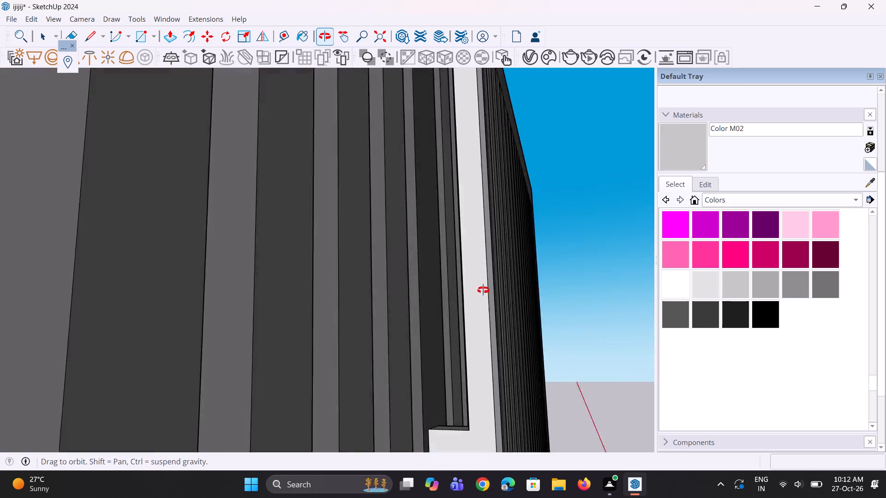
{"action": "middle_click_drag", "start_coordinate": [483, 290], "coordinate": [447, 290]}
{"action": "scroll", "coordinate": [385, 234], "scroll_direction": "down", "scroll_amount": 5}
{"action": "scroll", "coordinate": [326, 376], "scroll_direction": "up", "scroll_amount": 1}
{"action": "middle_click_drag", "start_coordinate": [326, 376], "coordinate": [315, 317]}
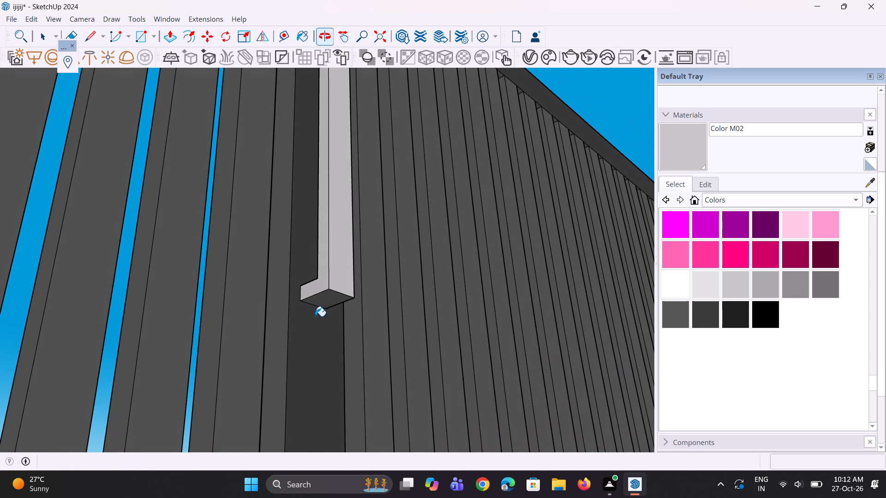
{"action": "left_click", "coordinate": [320, 302]}
{"action": "scroll", "coordinate": [315, 355], "scroll_direction": "down", "scroll_amount": 11}
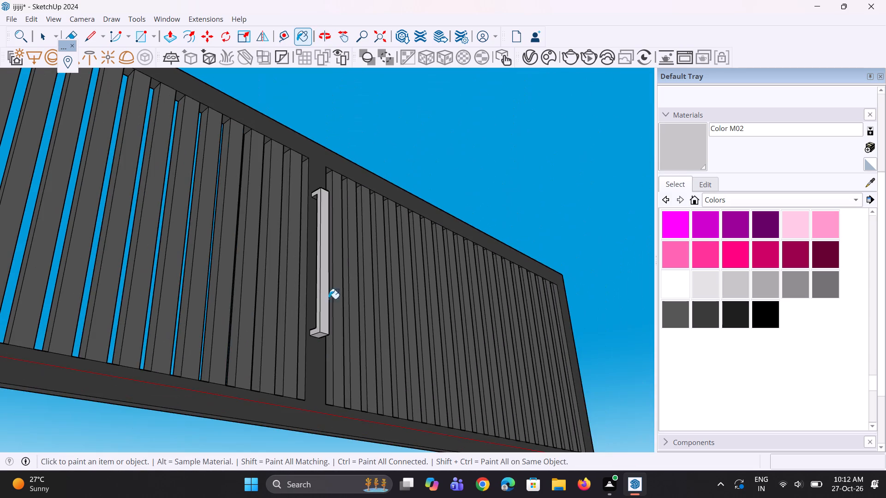
Paint the top face of the gate's handle with Color M02.
{"action": "middle_click_drag", "start_coordinate": [331, 276], "coordinate": [280, 458]}
{"action": "scroll", "coordinate": [280, 457], "scroll_direction": "down", "scroll_amount": 1}
{"action": "scroll", "coordinate": [288, 261], "scroll_direction": "up", "scroll_amount": 7}
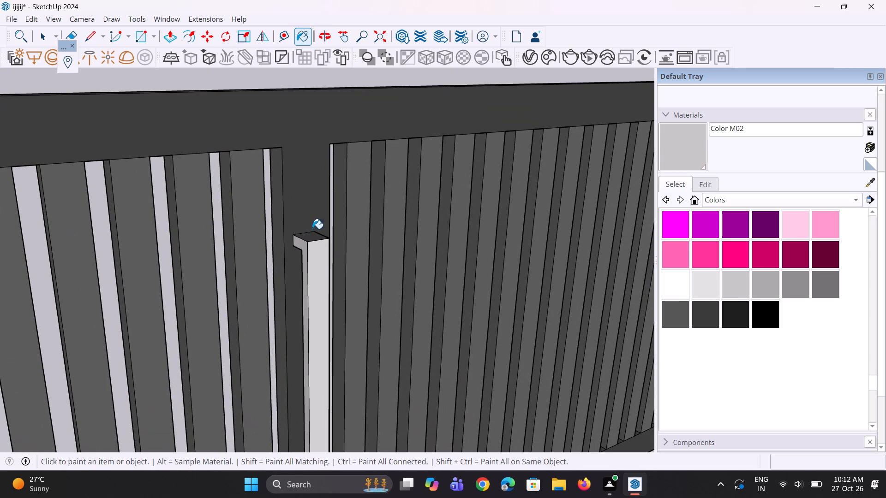
{"action": "left_click", "coordinate": [312, 238]}
Select the whole slatted gate, including its frame and handle, and make it a group.
{"action": "middle_click_drag", "start_coordinate": [314, 237], "coordinate": [374, 273]}
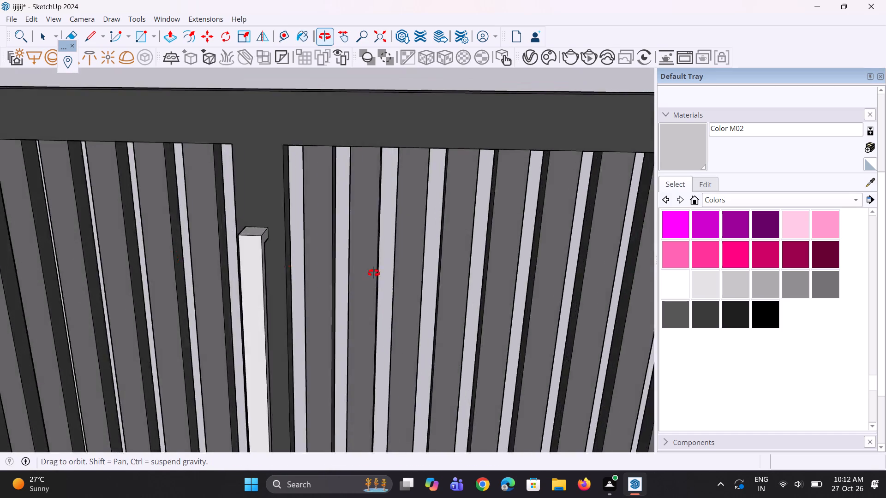
{"action": "middle_click_drag", "start_coordinate": [374, 273], "coordinate": [393, 274]}
{"action": "scroll", "coordinate": [376, 269], "scroll_direction": "down", "scroll_amount": 12}
{"action": "middle_click_drag", "start_coordinate": [359, 310], "coordinate": [310, 243]}
{"action": "scroll", "coordinate": [312, 239], "scroll_direction": "down", "scroll_amount": 6}
{"action": "middle_click_drag", "start_coordinate": [305, 242], "coordinate": [235, 242]}
{"action": "scroll", "coordinate": [262, 237], "scroll_direction": "down", "scroll_amount": 6}
{"action": "middle_click_drag", "start_coordinate": [239, 251], "coordinate": [217, 258]}
{"action": "scroll", "coordinate": [217, 258], "scroll_direction": "down", "scroll_amount": 1}
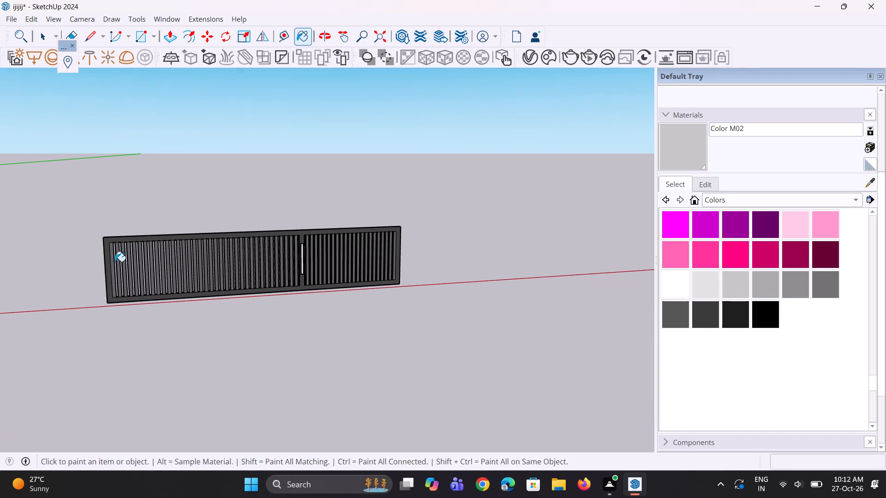
{"action": "key", "text": "space"}
{"action": "key", "text": "space"}
{"action": "scroll", "coordinate": [103, 257], "scroll_direction": "up", "scroll_amount": 4}
{"action": "left_click_drag", "start_coordinate": [91, 194], "coordinate": [601, 369]}
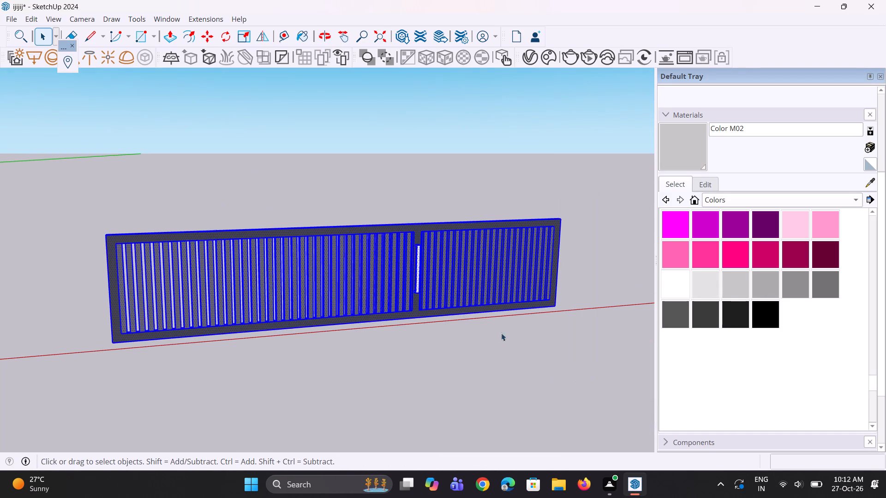
{"action": "right_click", "coordinate": [264, 264]}
{"action": "left_click", "coordinate": [326, 373]}
{"action": "scroll", "coordinate": [365, 360], "scroll_direction": "down", "scroll_amount": 3}
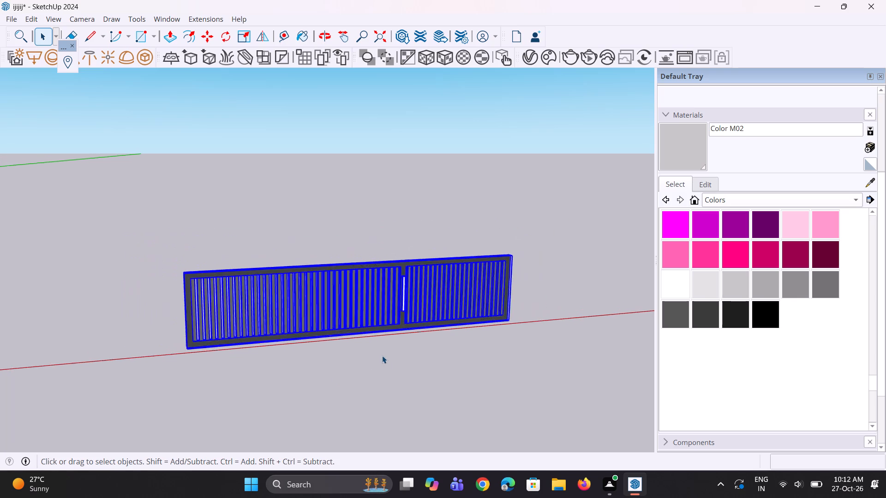
{"action": "scroll", "coordinate": [382, 356], "scroll_direction": "down", "scroll_amount": 20}
{"action": "scroll", "coordinate": [382, 356], "scroll_direction": "down", "scroll_amount": 1}
{"action": "middle_click_drag", "start_coordinate": [377, 349], "coordinate": [347, 321]}
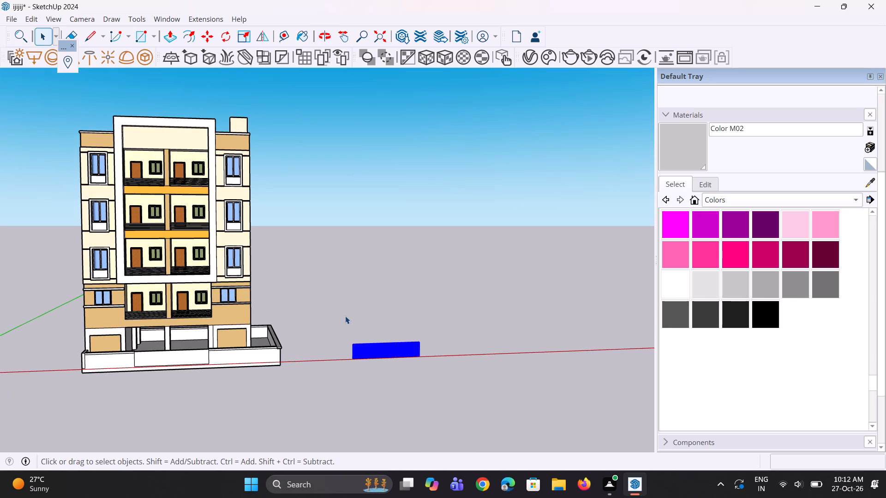
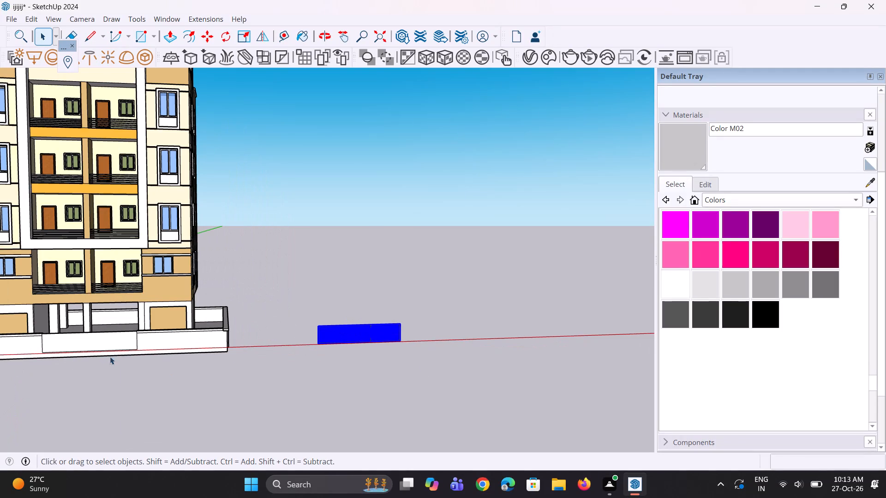
Delete the face that closes the gate opening in the front boundary wall.
{"action": "left_click", "coordinate": [96, 332]}
{"action": "left_click", "coordinate": [92, 343]}
{"action": "scroll", "coordinate": [82, 342], "scroll_direction": "up", "scroll_amount": 4}
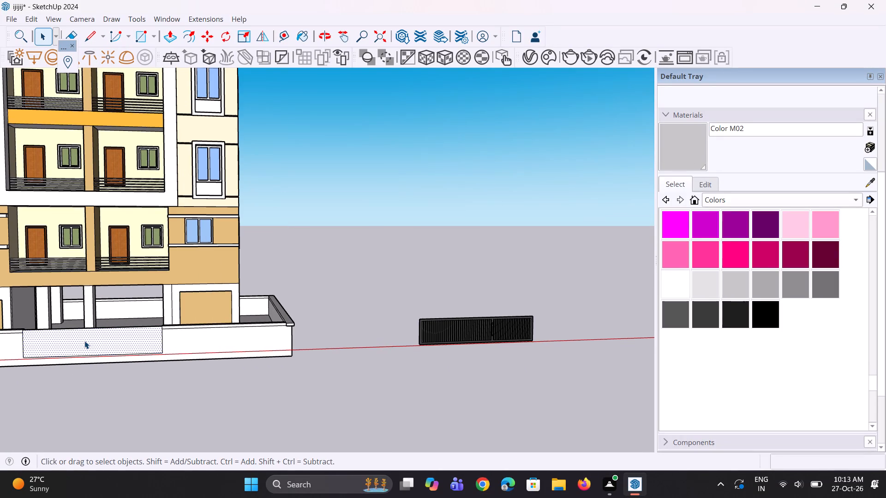
{"action": "key", "text": "Delete"}
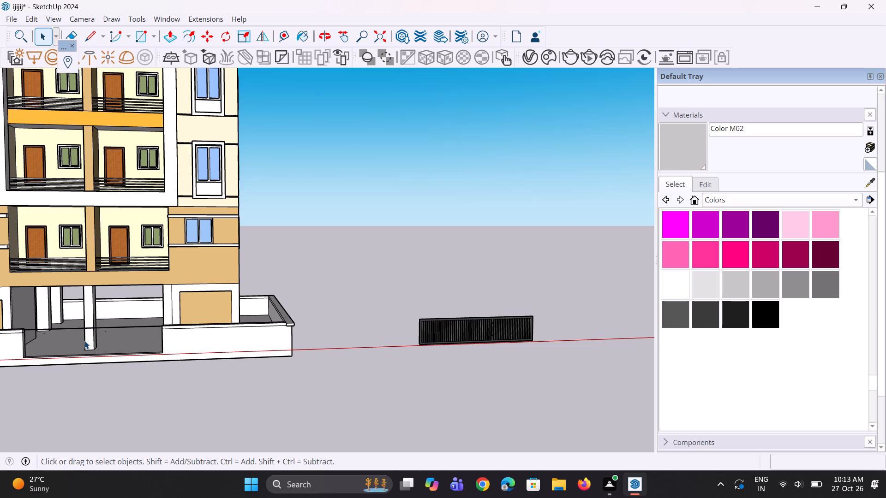
Erase the leftover edge spanning the top of the gate opening in the front boundary wall.
{"action": "scroll", "coordinate": [203, 288], "scroll_direction": "down", "scroll_amount": 6}
{"action": "scroll", "coordinate": [18, 344], "scroll_direction": "up", "scroll_amount": 5}
{"action": "scroll", "coordinate": [156, 306], "scroll_direction": "up", "scroll_amount": 8}
{"action": "key", "text": "e"}
{"action": "scroll", "coordinate": [212, 300], "scroll_direction": "up", "scroll_amount": 3}
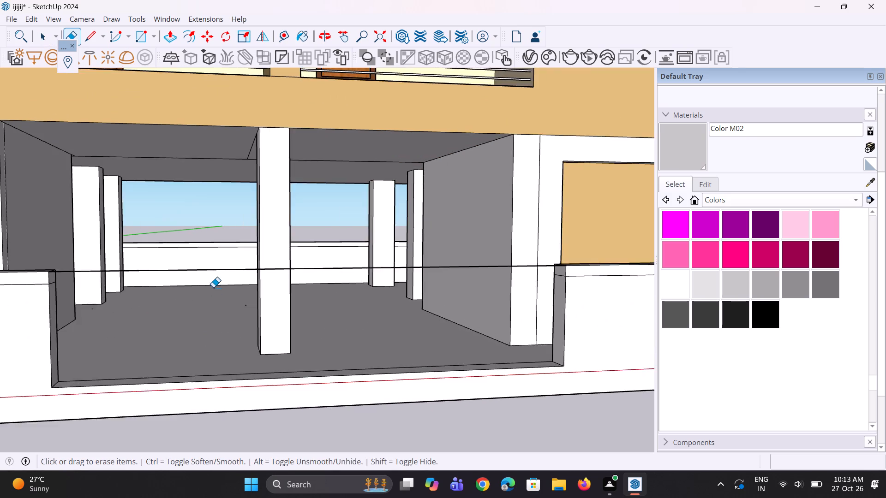
{"action": "scroll", "coordinate": [213, 287], "scroll_direction": "up", "scroll_amount": 2}
{"action": "left_click", "coordinate": [223, 255]}
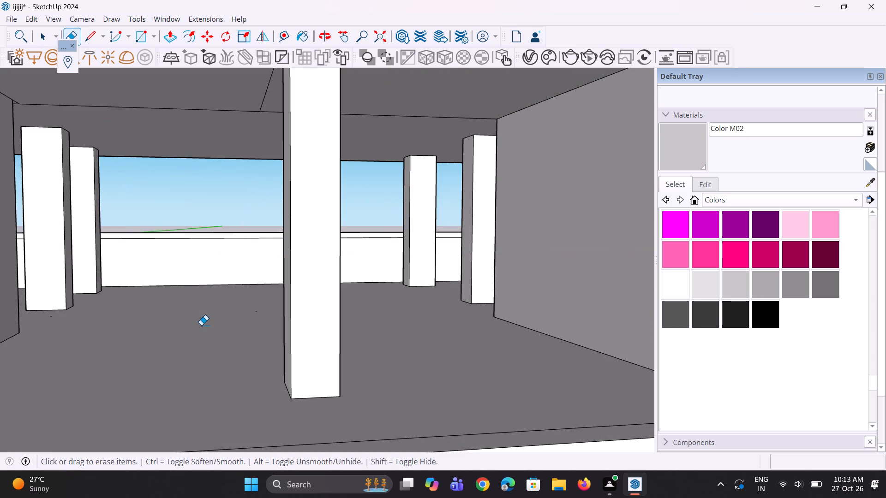
Erase the stray vertical line and short horizontal line at the outer end of the front wall, on the side without projecting coping.
{"action": "scroll", "coordinate": [201, 325], "scroll_direction": "down", "scroll_amount": 11}
{"action": "middle_click_drag", "start_coordinate": [205, 350], "coordinate": [159, 451]}
{"action": "scroll", "coordinate": [14, 381], "scroll_direction": "up", "scroll_amount": 3}
{"action": "scroll", "coordinate": [32, 340], "scroll_direction": "up", "scroll_amount": 6}
{"action": "left_click", "coordinate": [43, 335]}
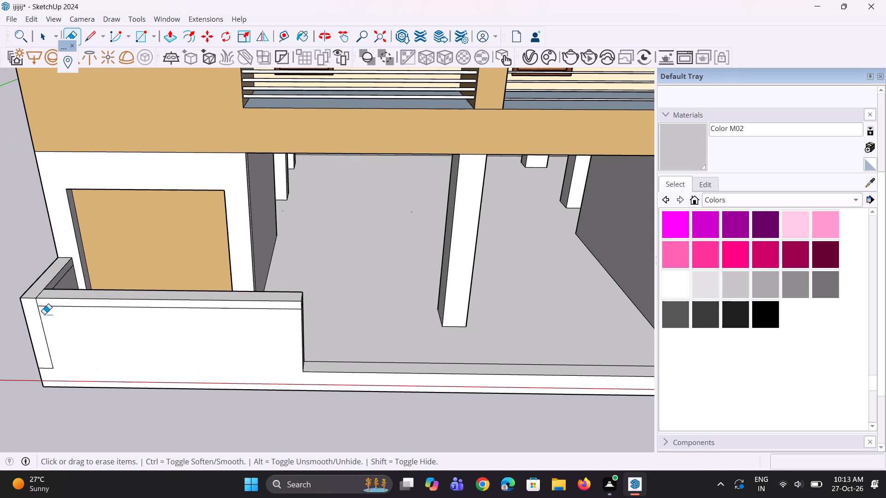
{"action": "left_click_drag", "start_coordinate": [37, 322], "coordinate": [44, 332]}
{"action": "scroll", "coordinate": [39, 357], "scroll_direction": "up", "scroll_amount": 3}
{"action": "left_click_drag", "start_coordinate": [41, 363], "coordinate": [47, 374]}
Erase the remaining coping outline near the top of that same front wall section.
{"action": "middle_click_drag", "start_coordinate": [49, 374], "coordinate": [96, 345]}
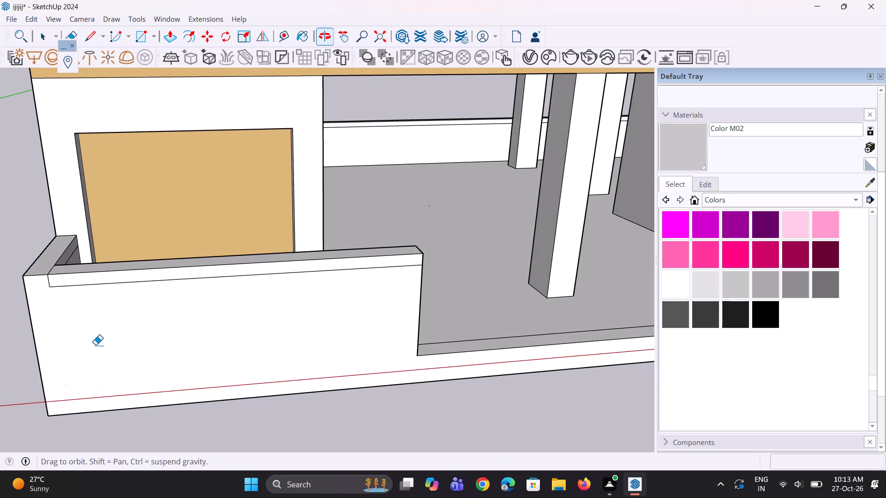
{"action": "scroll", "coordinate": [51, 382], "scroll_direction": "down", "scroll_amount": 5}
{"action": "middle_click_drag", "start_coordinate": [114, 359], "coordinate": [120, 330]}
{"action": "scroll", "coordinate": [40, 348], "scroll_direction": "down", "scroll_amount": 5}
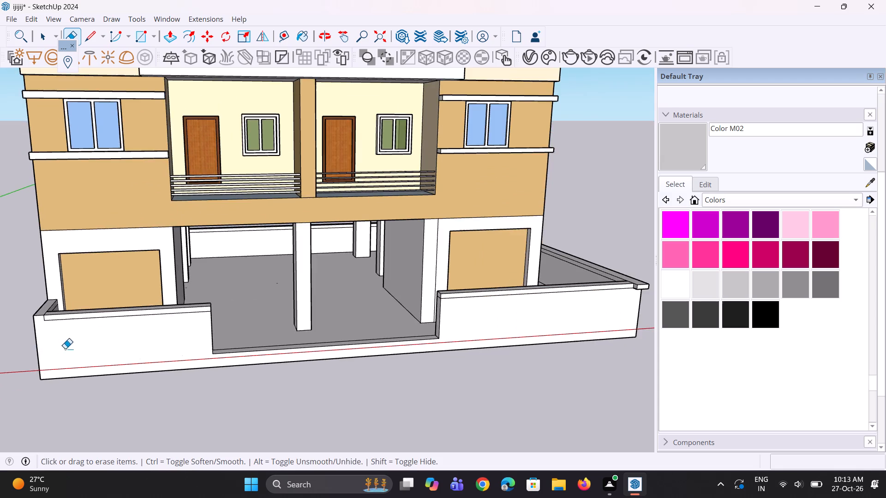
{"action": "middle_click_drag", "start_coordinate": [67, 343], "coordinate": [67, 322]}
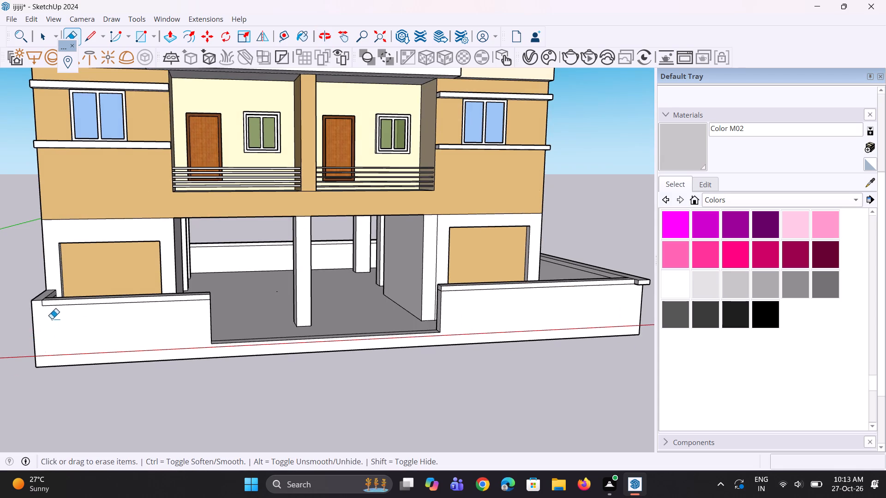
{"action": "scroll", "coordinate": [45, 313], "scroll_direction": "up", "scroll_amount": 8}
{"action": "left_click_drag", "start_coordinate": [47, 302], "coordinate": [38, 303]}
{"action": "scroll", "coordinate": [12, 337], "scroll_direction": "down", "scroll_amount": 6}
{"action": "scroll", "coordinate": [444, 339], "scroll_direction": "up", "scroll_amount": 1}
{"action": "scroll", "coordinate": [141, 358], "scroll_direction": "down", "scroll_amount": 5}
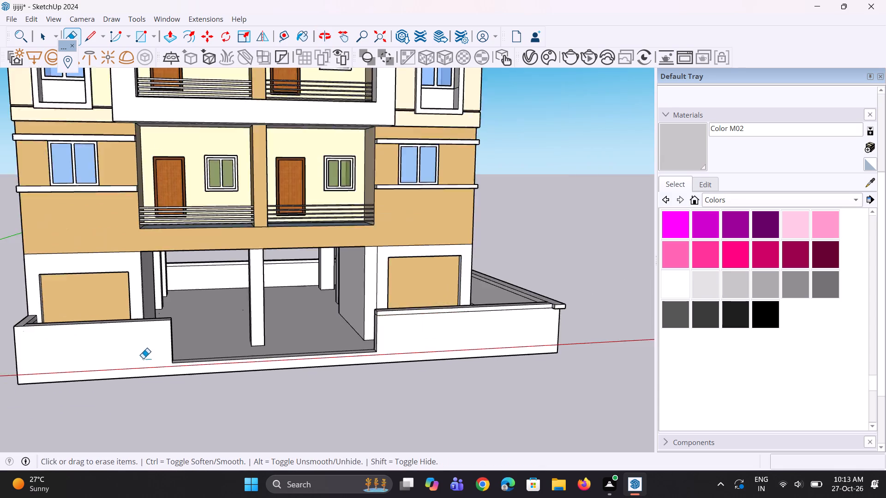
Move the gate group by its lower corner into the opening of the front boundary wall, matching the opening's bottom corner.
{"action": "middle_click_drag", "start_coordinate": [294, 367], "coordinate": [343, 341]}
{"action": "scroll", "coordinate": [436, 294], "scroll_direction": "up", "scroll_amount": 4}
{"action": "scroll", "coordinate": [387, 338], "scroll_direction": "up", "scroll_amount": 1}
{"action": "key", "text": "space"}
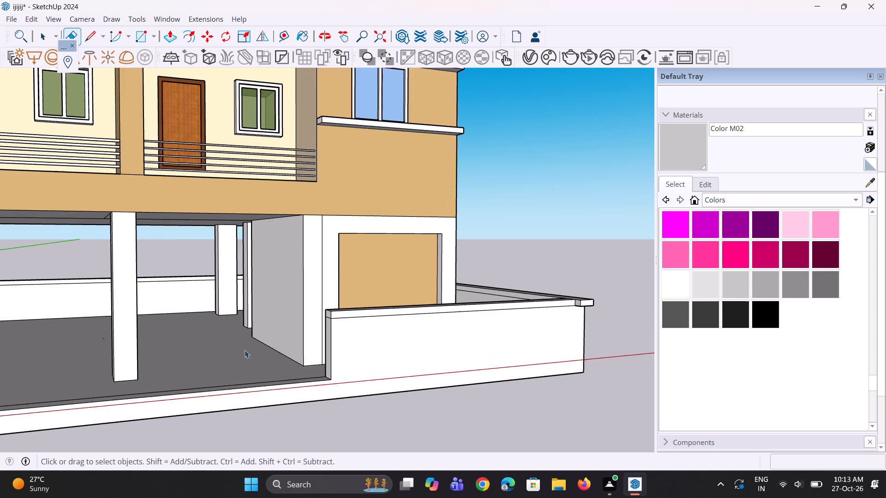
{"action": "key", "text": "space"}
{"action": "scroll", "coordinate": [219, 358], "scroll_direction": "down", "scroll_amount": 10}
{"action": "left_click", "coordinate": [509, 342]}
{"action": "scroll", "coordinate": [567, 338], "scroll_direction": "up", "scroll_amount": 3}
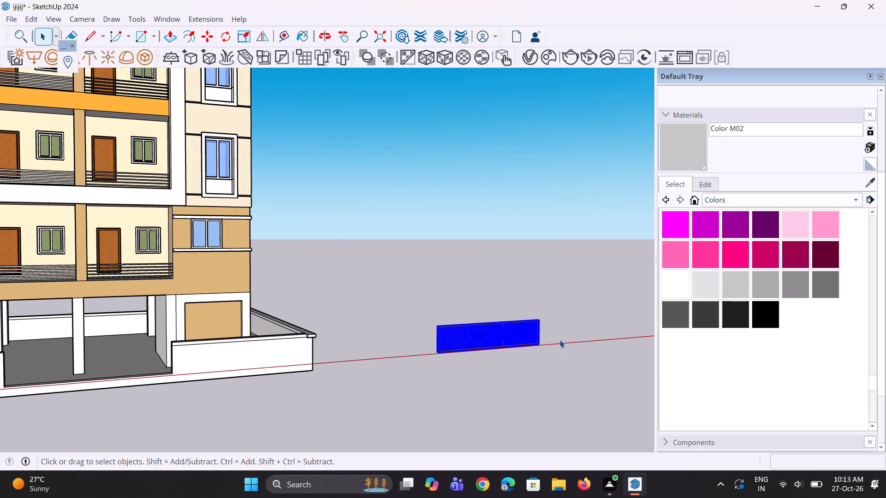
{"action": "key", "text": "m"}
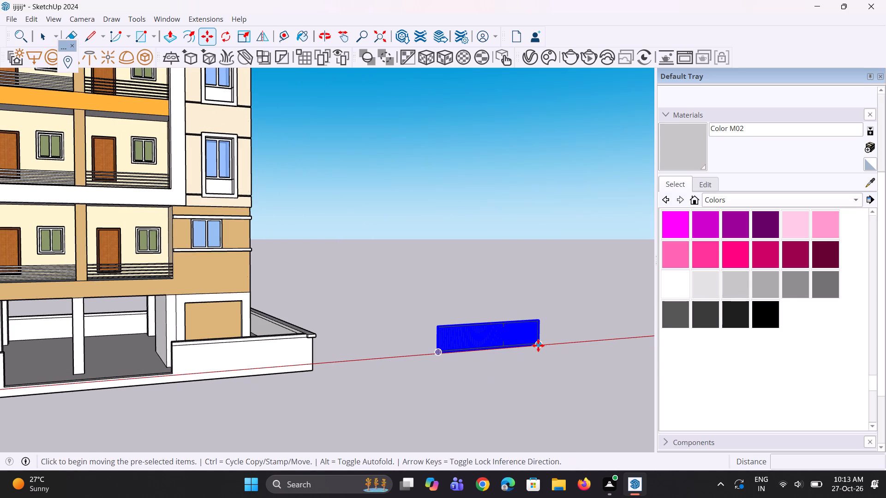
{"action": "scroll", "coordinate": [542, 347], "scroll_direction": "up", "scroll_amount": 3}
{"action": "left_click", "coordinate": [542, 347]}
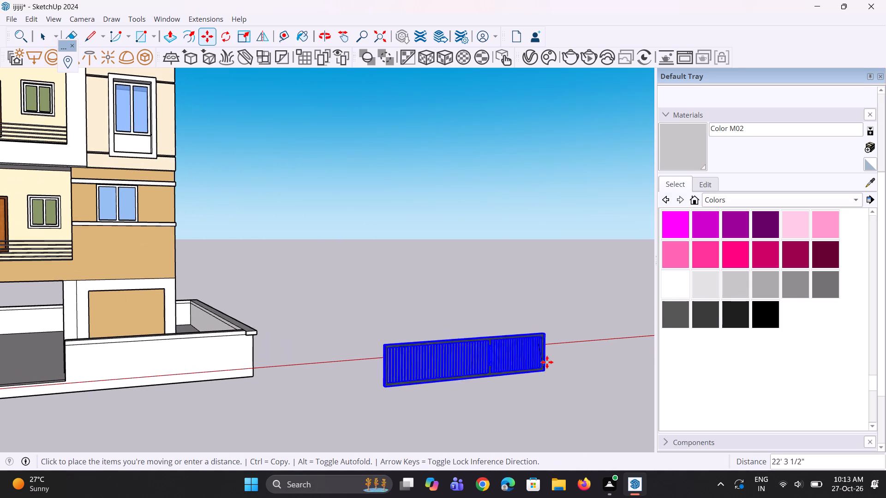
{"action": "scroll", "coordinate": [547, 362], "scroll_direction": "down", "scroll_amount": 5}
{"action": "scroll", "coordinate": [265, 457], "scroll_direction": "up", "scroll_amount": 3}
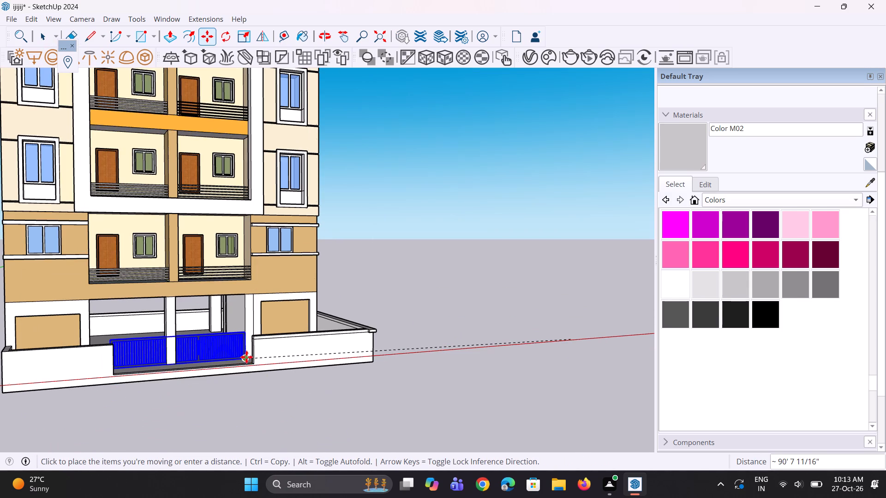
{"action": "left_click", "coordinate": [252, 361]}
{"action": "key", "text": "space"}
{"action": "key", "text": "space"}
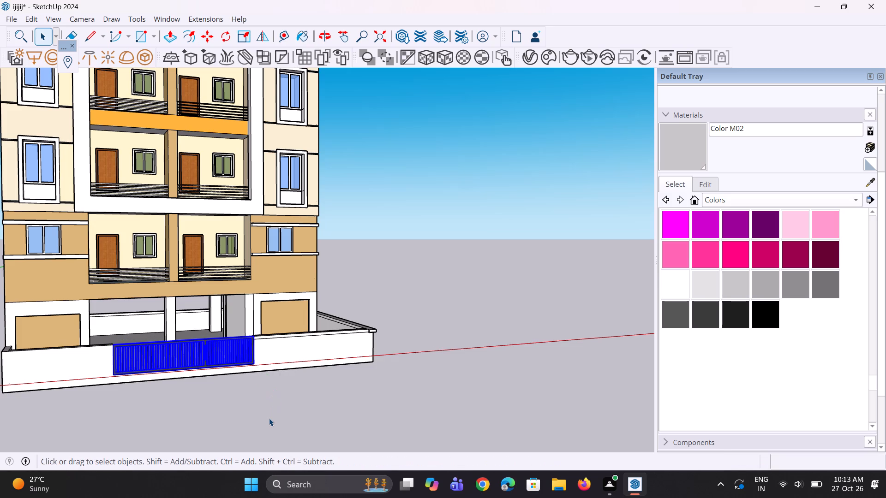
{"action": "scroll", "coordinate": [269, 418], "scroll_direction": "up", "scroll_amount": 1}
{"action": "left_click", "coordinate": [269, 418]}
Examine how the gate's end and bottom edge fit against the boundary wall.
{"action": "scroll", "coordinate": [210, 355], "scroll_direction": "up", "scroll_amount": 4}
{"action": "middle_click_drag", "start_coordinate": [274, 319], "coordinate": [266, 393]}
{"action": "scroll", "coordinate": [263, 371], "scroll_direction": "up", "scroll_amount": 4}
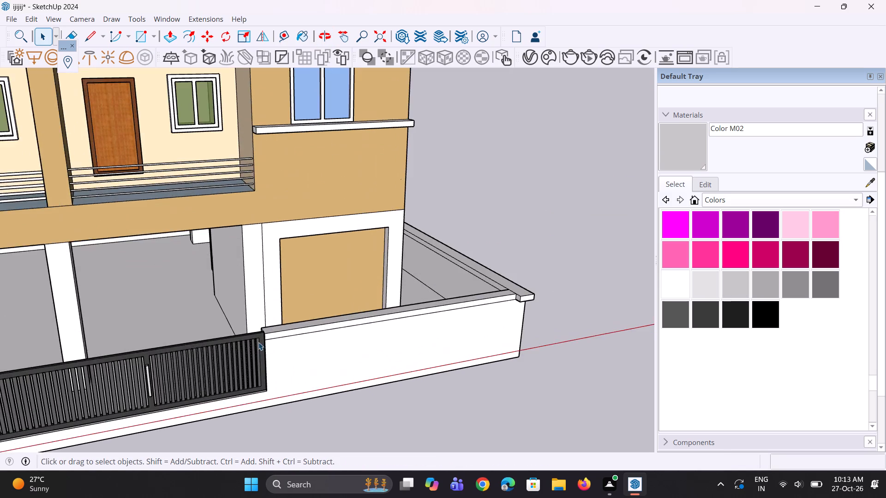
{"action": "scroll", "coordinate": [258, 342], "scroll_direction": "up", "scroll_amount": 3}
{"action": "scroll", "coordinate": [251, 406], "scroll_direction": "up", "scroll_amount": 5}
{"action": "left_click", "coordinate": [251, 407]}
{"action": "scroll", "coordinate": [256, 410], "scroll_direction": "up", "scroll_amount": 4}
{"action": "scroll", "coordinate": [255, 429], "scroll_direction": "down", "scroll_amount": 4}
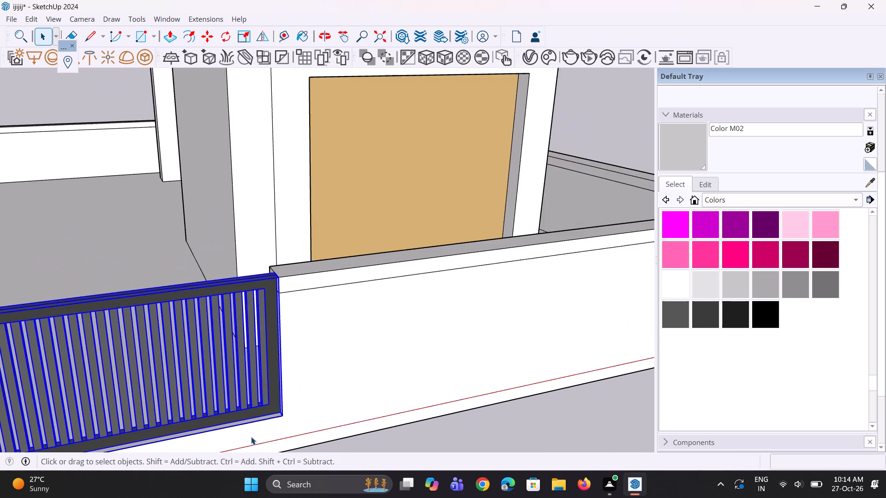
{"action": "scroll", "coordinate": [247, 419], "scroll_direction": "down", "scroll_amount": 4}
{"action": "middle_click_drag", "start_coordinate": [249, 414], "coordinate": [241, 394]}
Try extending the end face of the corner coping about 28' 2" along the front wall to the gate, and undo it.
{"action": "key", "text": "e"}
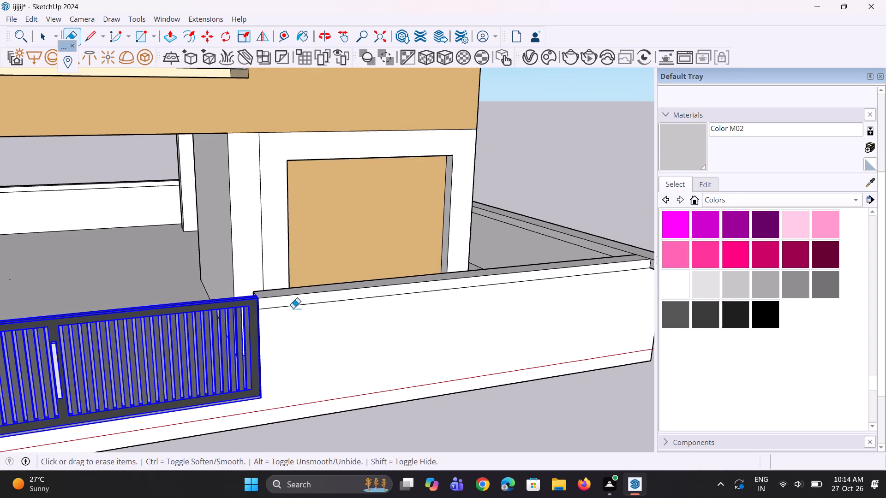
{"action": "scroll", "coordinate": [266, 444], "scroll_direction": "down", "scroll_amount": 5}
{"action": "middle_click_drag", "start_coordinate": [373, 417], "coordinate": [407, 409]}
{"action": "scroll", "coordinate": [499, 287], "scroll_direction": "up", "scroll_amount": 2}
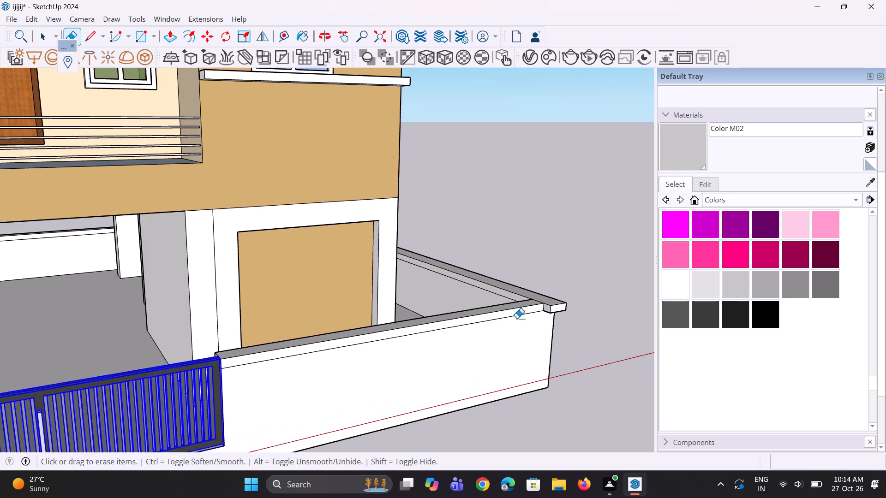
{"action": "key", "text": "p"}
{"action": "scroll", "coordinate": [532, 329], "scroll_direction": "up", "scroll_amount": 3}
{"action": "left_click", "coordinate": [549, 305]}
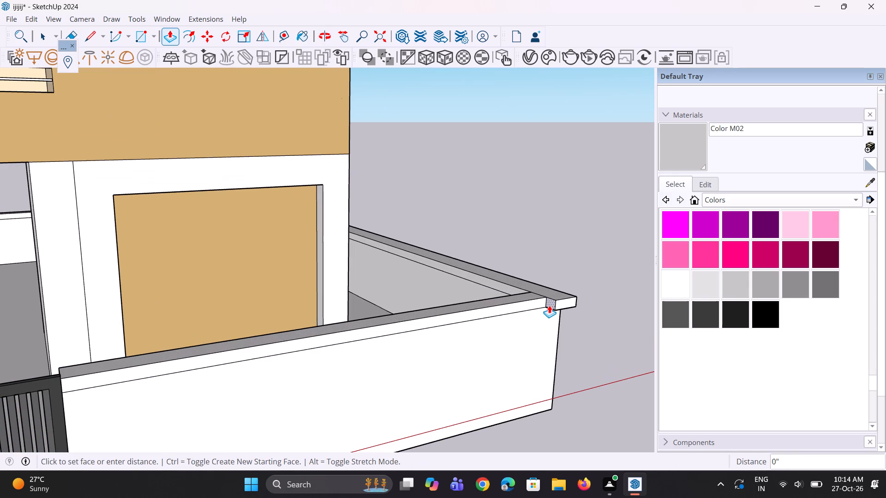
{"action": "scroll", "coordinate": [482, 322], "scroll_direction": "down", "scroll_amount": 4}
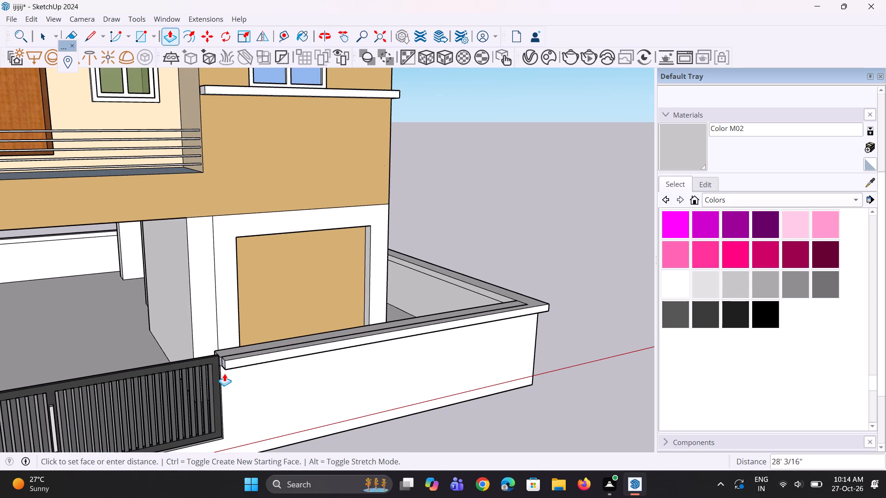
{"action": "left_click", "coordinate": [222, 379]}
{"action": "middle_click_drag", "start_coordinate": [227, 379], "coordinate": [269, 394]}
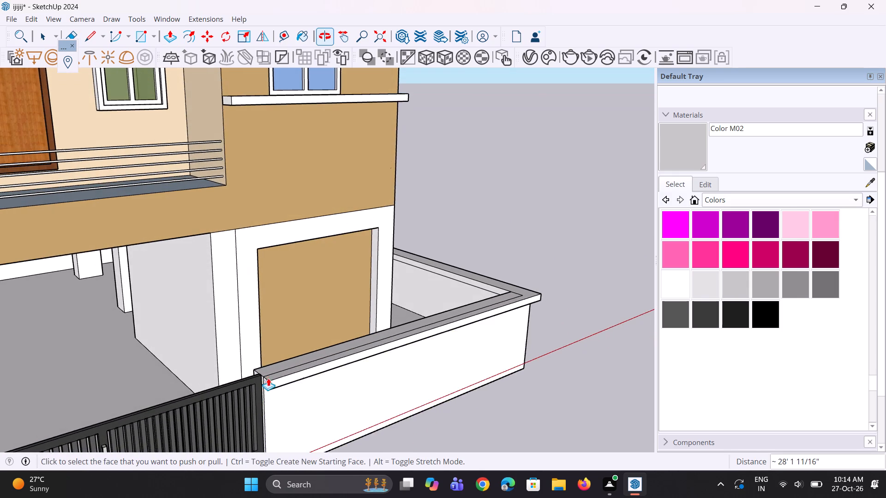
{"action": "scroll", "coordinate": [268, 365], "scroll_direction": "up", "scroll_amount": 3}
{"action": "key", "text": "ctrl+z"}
Erase the horizontal line below the top of the front wall between the gate and the coping corner.
{"action": "scroll", "coordinate": [272, 427], "scroll_direction": "up", "scroll_amount": 1}
{"action": "middle_click_drag", "start_coordinate": [272, 427], "coordinate": [272, 383]}
{"action": "key", "text": "e"}
{"action": "left_click", "coordinate": [293, 321]}
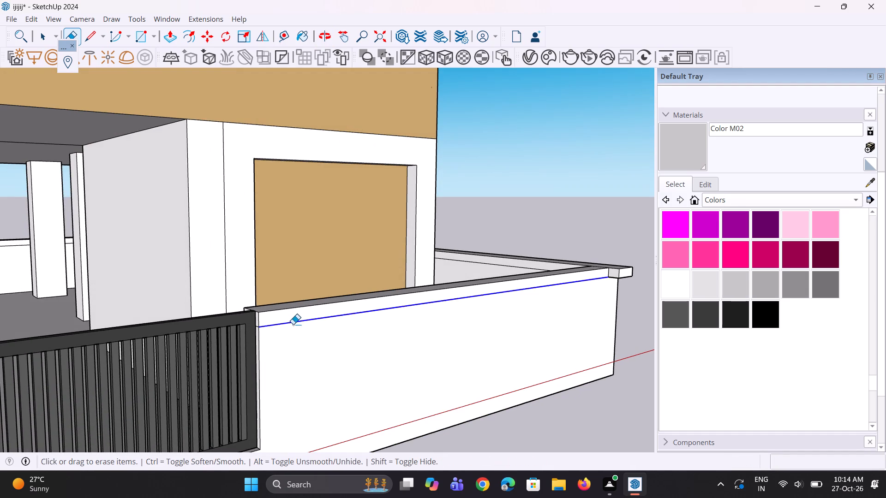
{"action": "scroll", "coordinate": [271, 361], "scroll_direction": "down", "scroll_amount": 4}
{"action": "key", "text": "space"}
{"action": "key", "text": "space"}
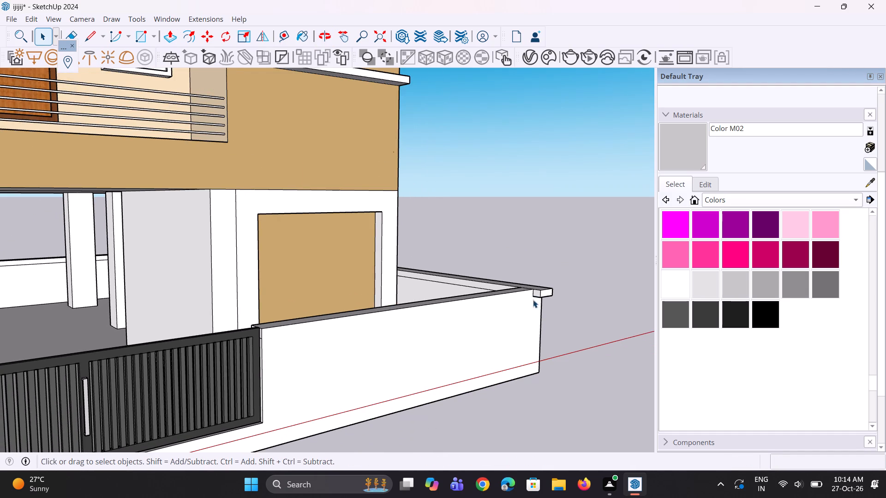
Extend the corner coping's end face about 26' 7" along the front wall up to the gate with Push/Pull.
{"action": "scroll", "coordinate": [530, 299], "scroll_direction": "up", "scroll_amount": 4}
{"action": "key", "text": "p"}
{"action": "scroll", "coordinate": [536, 305], "scroll_direction": "up", "scroll_amount": 5}
{"action": "left_click_drag", "start_coordinate": [535, 284], "coordinate": [498, 298]}
{"action": "left_click", "coordinate": [503, 295]}
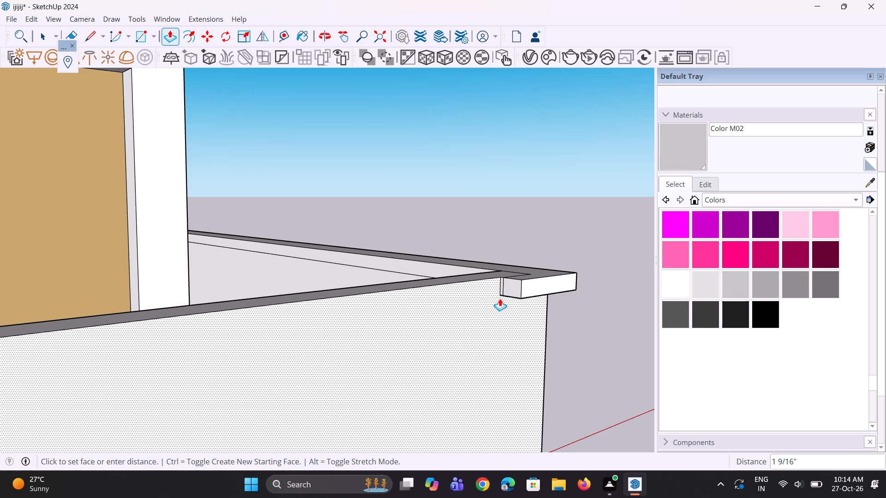
{"action": "key", "text": "Escape"}
{"action": "left_click", "coordinate": [507, 292]}
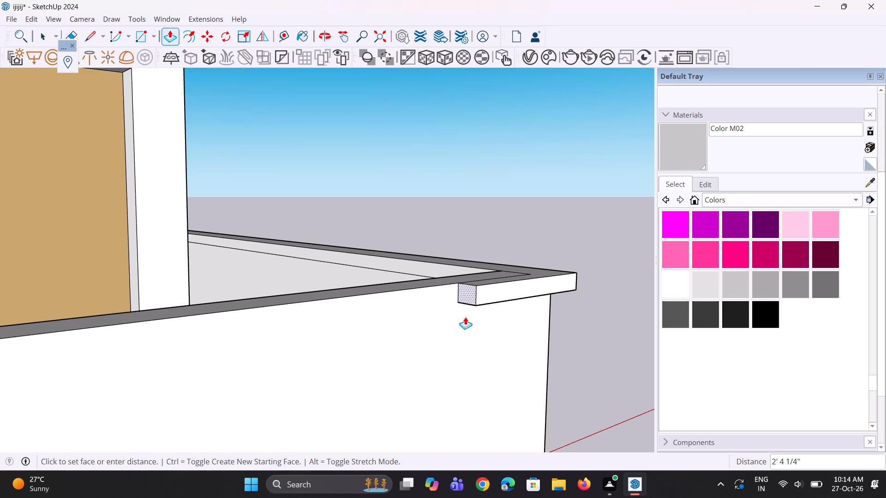
{"action": "scroll", "coordinate": [465, 317], "scroll_direction": "down", "scroll_amount": 13}
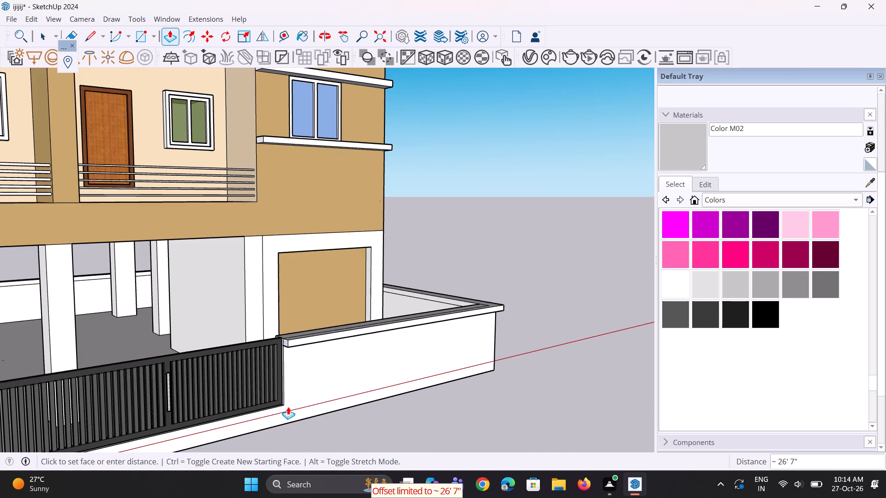
{"action": "left_click", "coordinate": [284, 405]}
Push the front face of the front wall's new coping back by 3 3/8".
{"action": "middle_click_drag", "start_coordinate": [280, 382], "coordinate": [187, 370]}
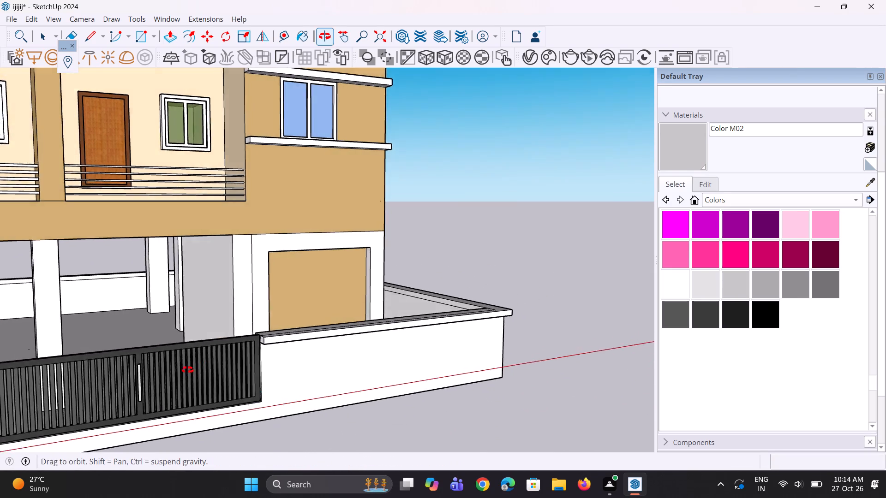
{"action": "middle_click_drag", "start_coordinate": [187, 370], "coordinate": [166, 368]}
{"action": "scroll", "coordinate": [242, 320], "scroll_direction": "up", "scroll_amount": 3}
{"action": "middle_click_drag", "start_coordinate": [244, 320], "coordinate": [404, 358]}
{"action": "scroll", "coordinate": [409, 392], "scroll_direction": "up", "scroll_amount": 3}
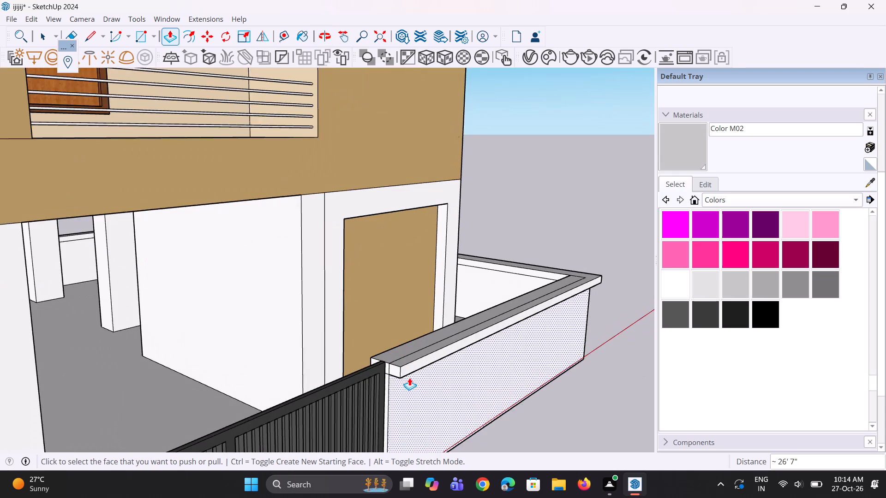
{"action": "scroll", "coordinate": [409, 372], "scroll_direction": "up", "scroll_amount": 2}
{"action": "left_click", "coordinate": [409, 372]}
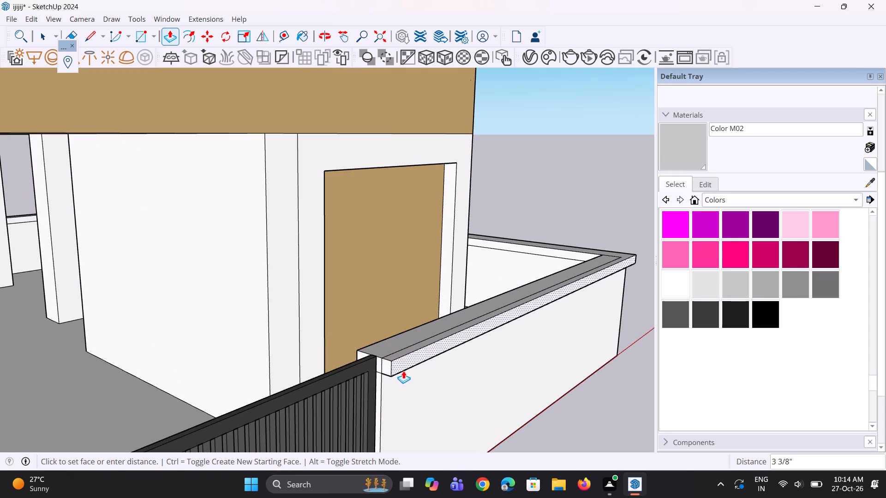
{"action": "left_click", "coordinate": [403, 371]}
Push the outer face of the adjoining side wall's coping in by the same 3 3/8" distance.
{"action": "middle_click_drag", "start_coordinate": [395, 371], "coordinate": [132, 375]}
{"action": "scroll", "coordinate": [117, 377], "scroll_direction": "down", "scroll_amount": 5}
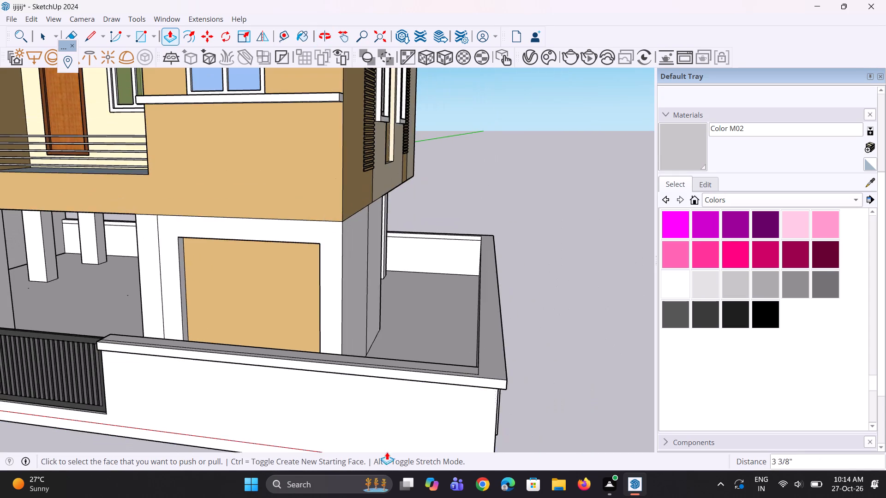
{"action": "middle_click_drag", "start_coordinate": [365, 448], "coordinate": [255, 398]}
{"action": "scroll", "coordinate": [344, 350], "scroll_direction": "up", "scroll_amount": 5}
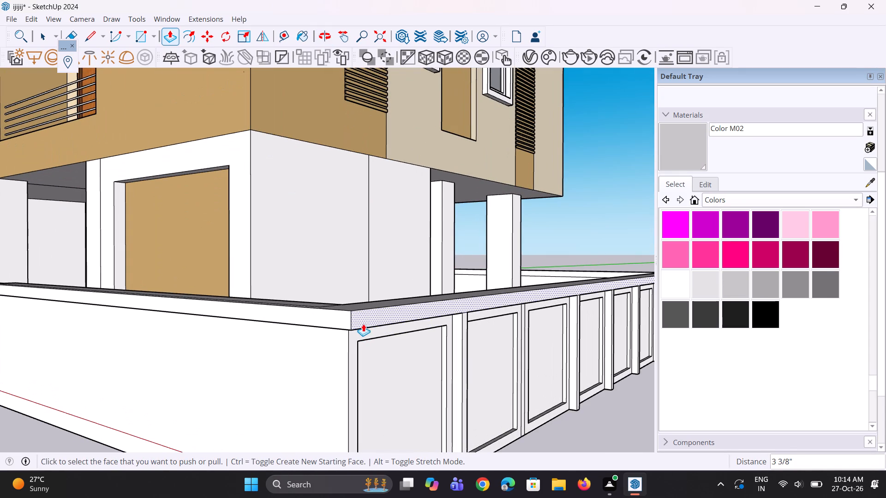
{"action": "left_click", "coordinate": [364, 323]}
{"action": "left_click", "coordinate": [364, 323]}
{"action": "middle_click_drag", "start_coordinate": [343, 334], "coordinate": [365, 380]}
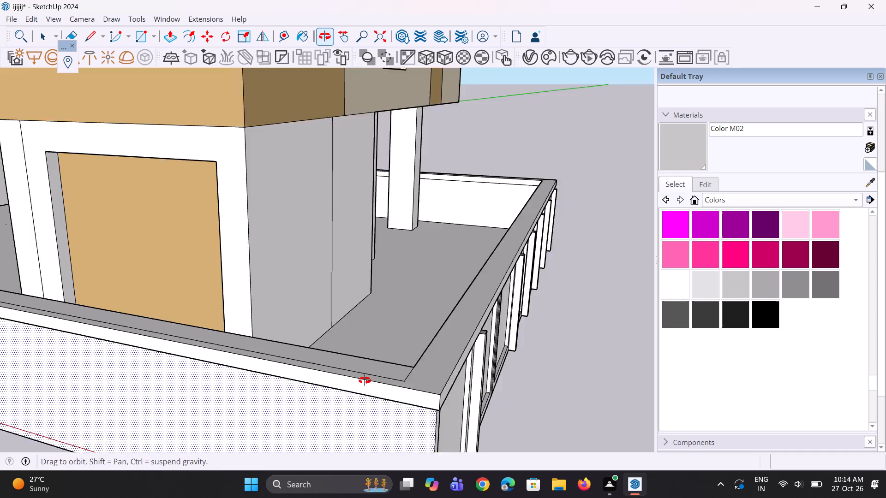
Undo the last push on the outer face of the side wall's coping.
{"action": "middle_click_drag", "start_coordinate": [365, 380], "coordinate": [326, 368]}
{"action": "scroll", "coordinate": [487, 359], "scroll_direction": "up", "scroll_amount": 2}
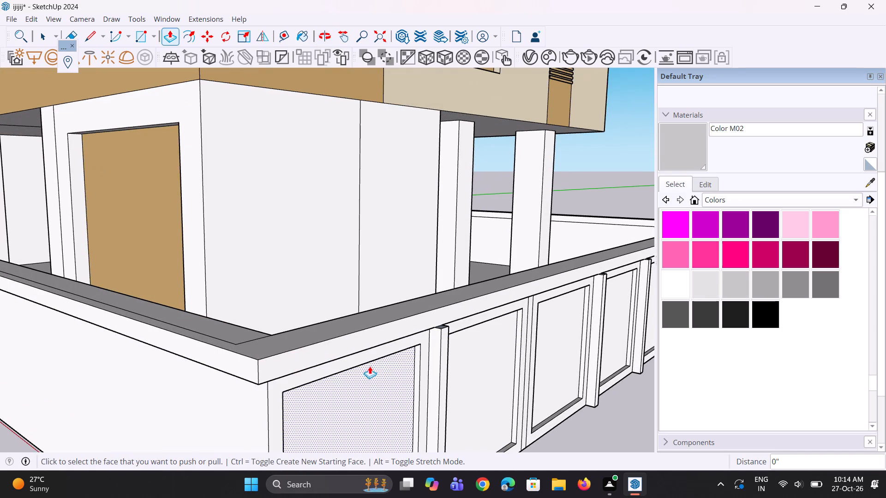
{"action": "key", "text": "ctrl+z"}
Draw a vertical line from the gate's bottom corner beside the front wall down to the wall's base edge.
{"action": "scroll", "coordinate": [327, 341], "scroll_direction": "down", "scroll_amount": 4}
{"action": "middle_click_drag", "start_coordinate": [347, 344], "coordinate": [445, 307]}
{"action": "scroll", "coordinate": [369, 342], "scroll_direction": "down", "scroll_amount": 5}
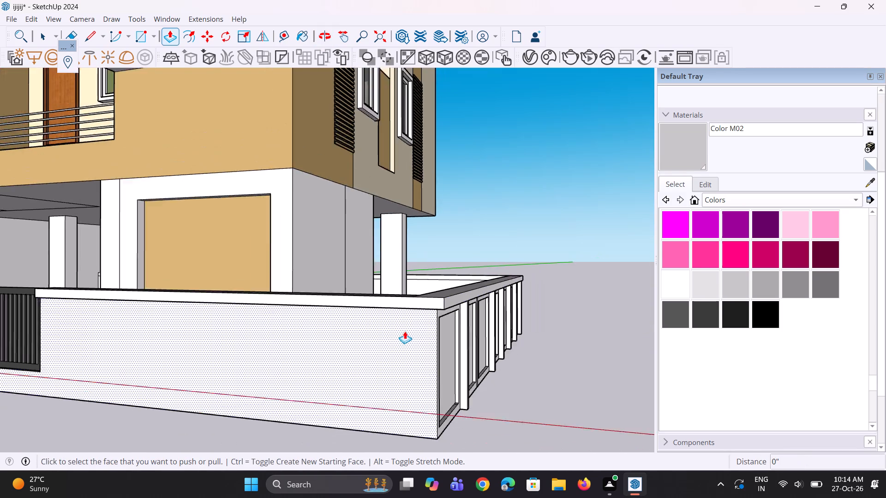
{"action": "middle_click_drag", "start_coordinate": [353, 337], "coordinate": [470, 347]}
{"action": "scroll", "coordinate": [427, 396], "scroll_direction": "down", "scroll_amount": 5}
{"action": "key", "text": "space"}
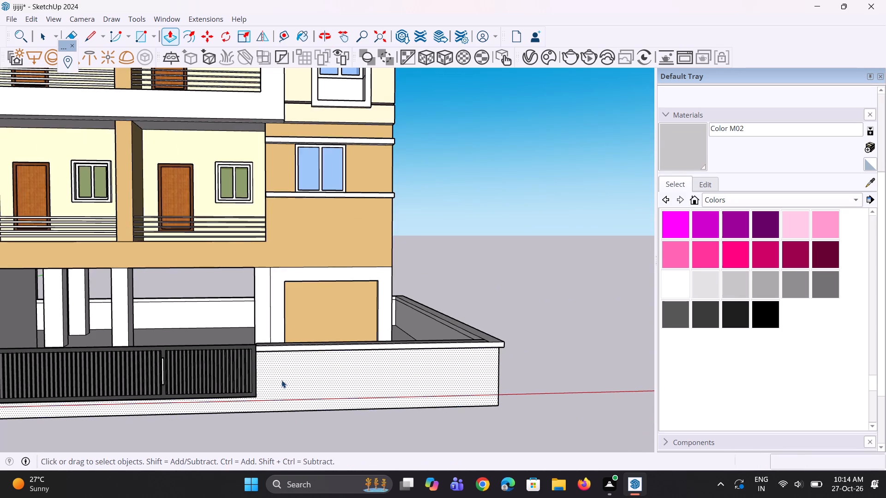
{"action": "key", "text": "space"}
{"action": "scroll", "coordinate": [275, 379], "scroll_direction": "up", "scroll_amount": 5}
{"action": "key", "text": "space"}
{"action": "scroll", "coordinate": [253, 405], "scroll_direction": "up", "scroll_amount": 2}
{"action": "middle_click_drag", "start_coordinate": [254, 406], "coordinate": [247, 405]}
{"action": "scroll", "coordinate": [241, 409], "scroll_direction": "down", "scroll_amount": 4}
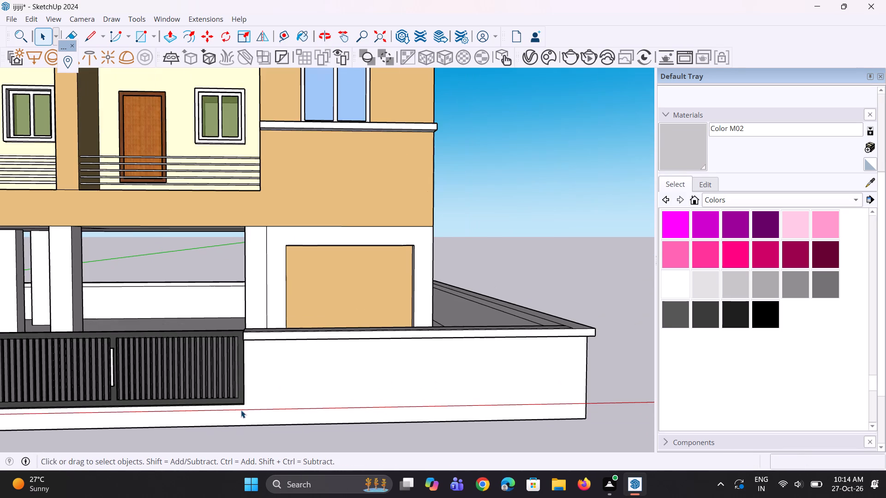
{"action": "scroll", "coordinate": [245, 419], "scroll_direction": "up", "scroll_amount": 4}
{"action": "key", "text": "l"}
{"action": "scroll", "coordinate": [243, 422], "scroll_direction": "up", "scroll_amount": 2}
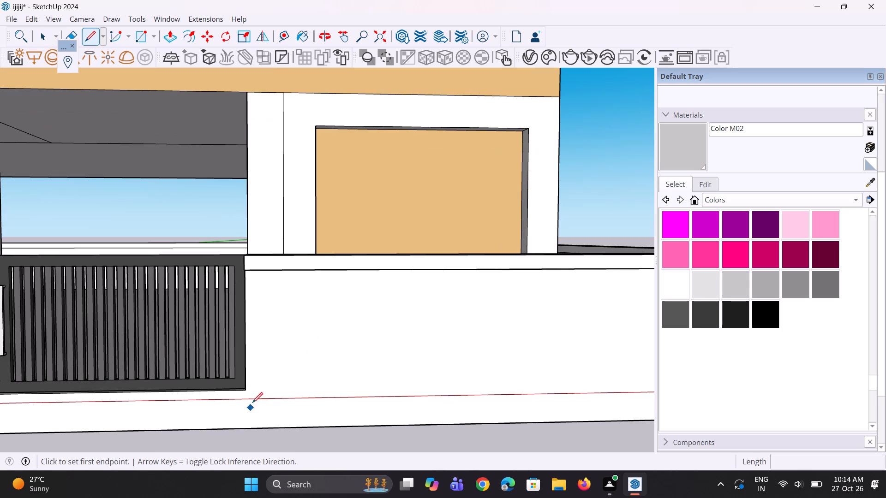
{"action": "left_click", "coordinate": [245, 391]}
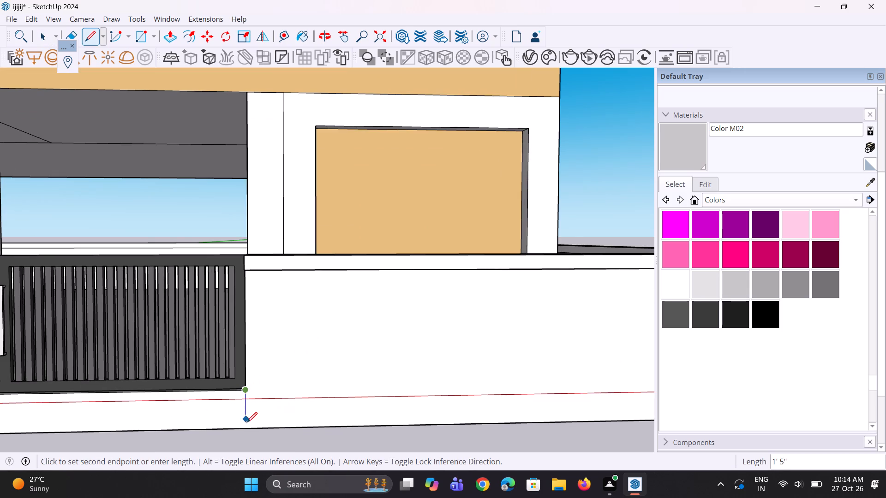
{"action": "left_click", "coordinate": [247, 429]}
{"action": "key", "text": "space"}
{"action": "key", "text": "space"}
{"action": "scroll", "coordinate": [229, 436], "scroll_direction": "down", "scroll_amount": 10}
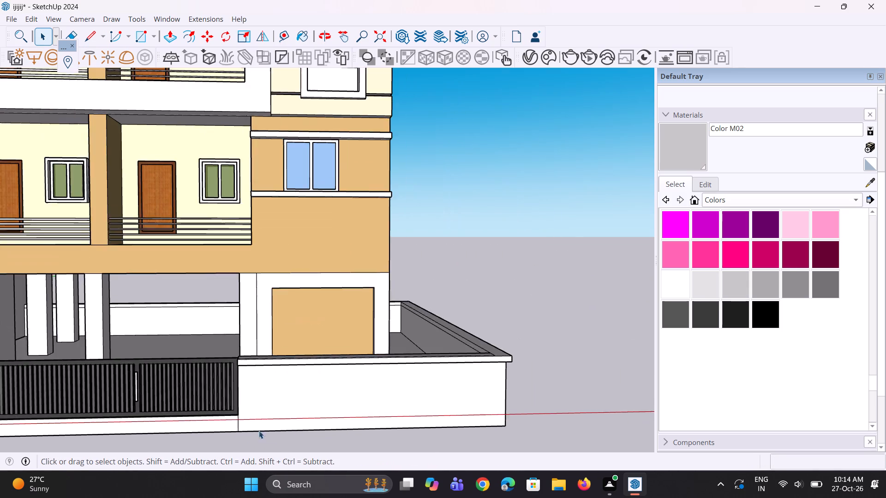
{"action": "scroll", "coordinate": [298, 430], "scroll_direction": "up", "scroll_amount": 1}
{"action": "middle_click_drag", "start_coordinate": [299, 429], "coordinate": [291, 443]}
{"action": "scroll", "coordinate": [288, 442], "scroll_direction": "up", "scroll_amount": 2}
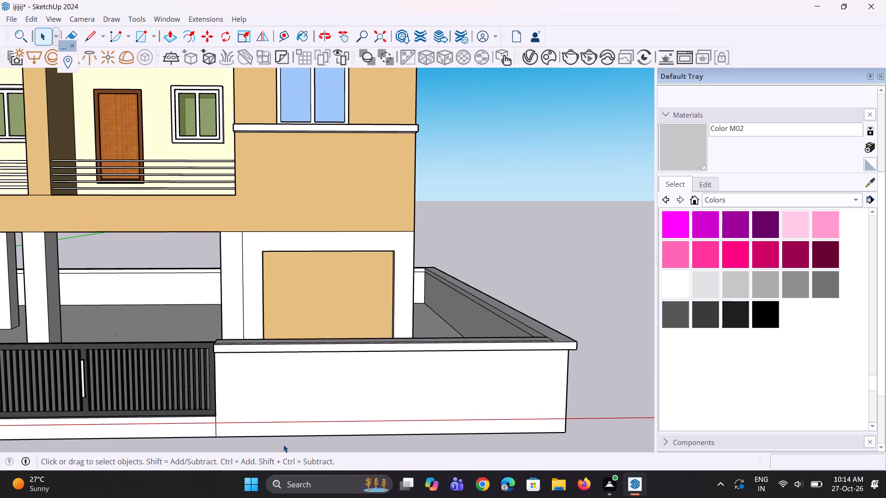
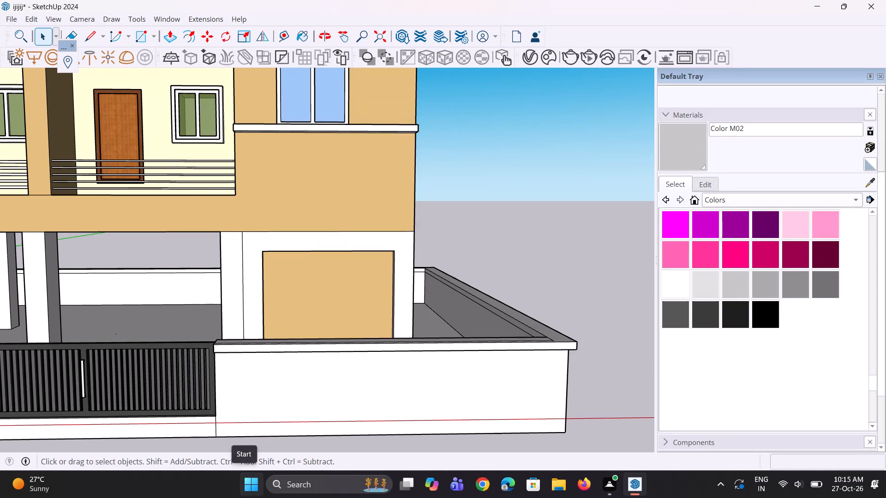
Examine the front boundary wall beside the gate and the building's front and side facades from several angles.
{"action": "middle_click_drag", "start_coordinate": [243, 497], "coordinate": [224, 486]}
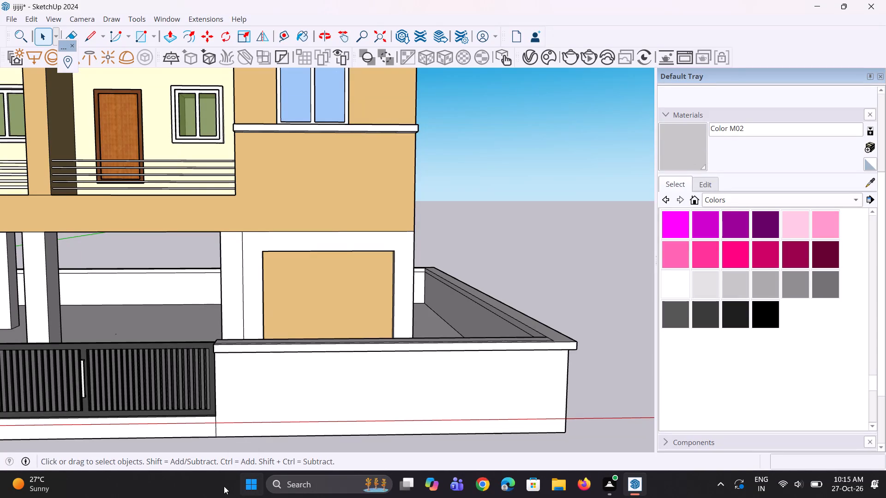
{"action": "middle_click_drag", "start_coordinate": [224, 486], "coordinate": [222, 484]}
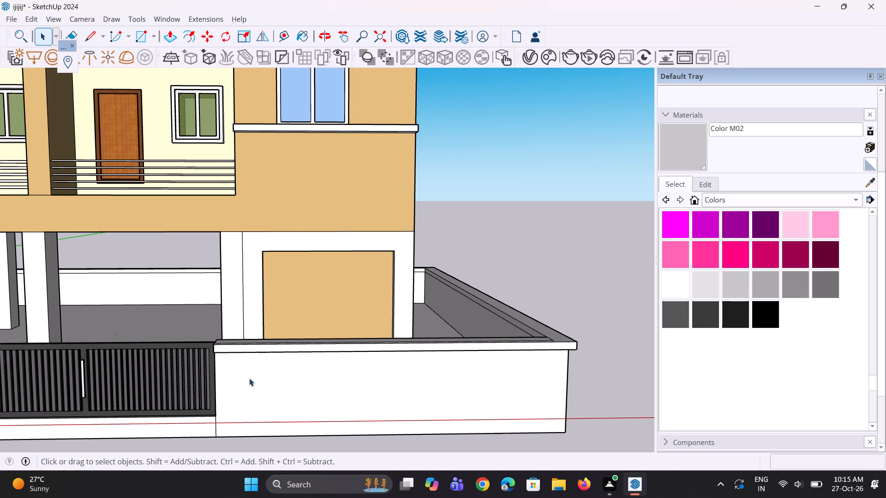
{"action": "scroll", "coordinate": [249, 379], "scroll_direction": "down", "scroll_amount": 2}
{"action": "middle_click_drag", "start_coordinate": [244, 415], "coordinate": [247, 394]}
{"action": "scroll", "coordinate": [248, 394], "scroll_direction": "up", "scroll_amount": 5}
{"action": "left_click", "coordinate": [246, 397]}
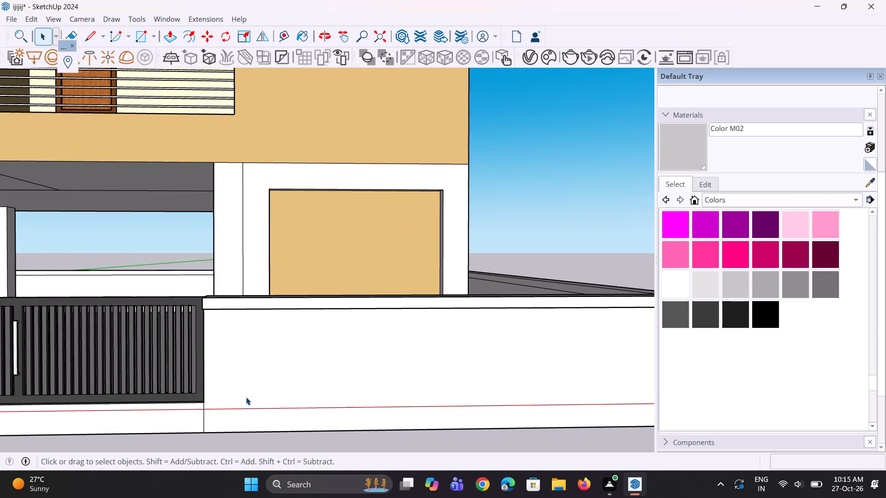
{"action": "scroll", "coordinate": [229, 410], "scroll_direction": "up", "scroll_amount": 1}
{"action": "key", "text": "space"}
{"action": "scroll", "coordinate": [202, 405], "scroll_direction": "down", "scroll_amount": 5}
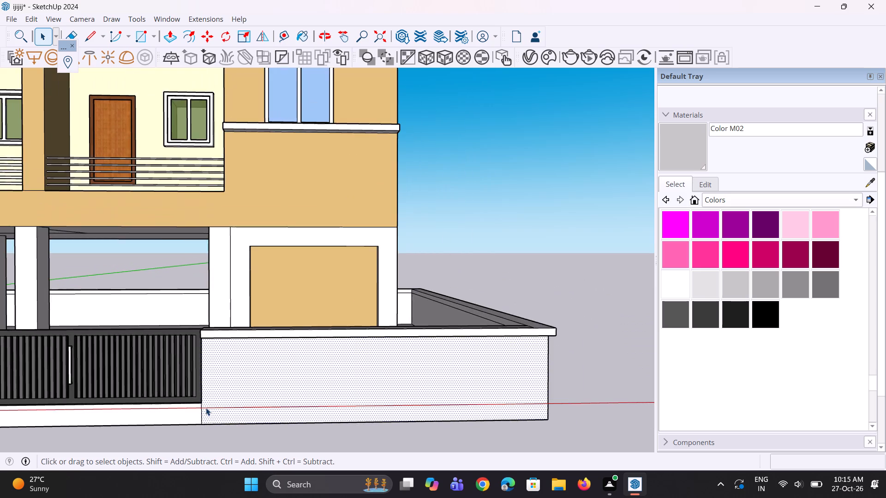
{"action": "scroll", "coordinate": [210, 407], "scroll_direction": "down", "scroll_amount": 5}
{"action": "middle_click_drag", "start_coordinate": [221, 408], "coordinate": [263, 398]}
{"action": "scroll", "coordinate": [273, 407], "scroll_direction": "down", "scroll_amount": 6}
{"action": "middle_click_drag", "start_coordinate": [309, 409], "coordinate": [81, 385]}
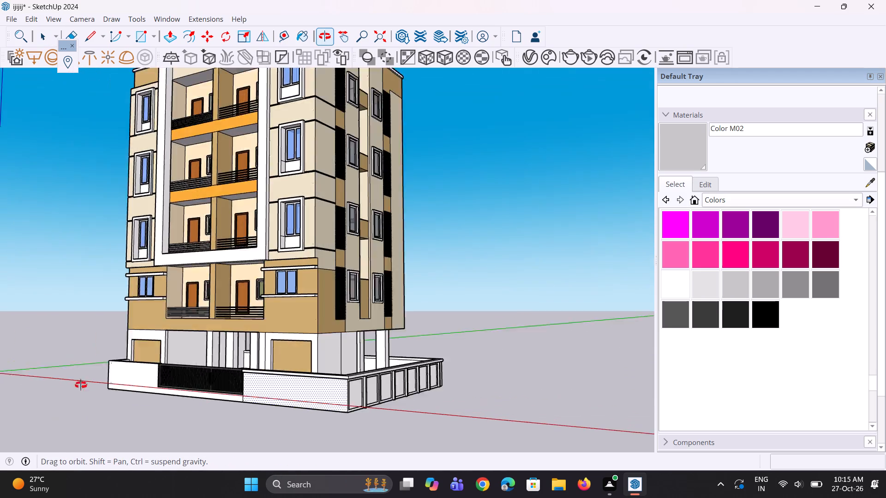
{"action": "middle_click_drag", "start_coordinate": [81, 385], "coordinate": [61, 382]}
{"action": "scroll", "coordinate": [271, 469], "scroll_direction": "down", "scroll_amount": 5}
{"action": "middle_click_drag", "start_coordinate": [298, 420], "coordinate": [291, 383]}
{"action": "scroll", "coordinate": [284, 400], "scroll_direction": "up", "scroll_amount": 1}
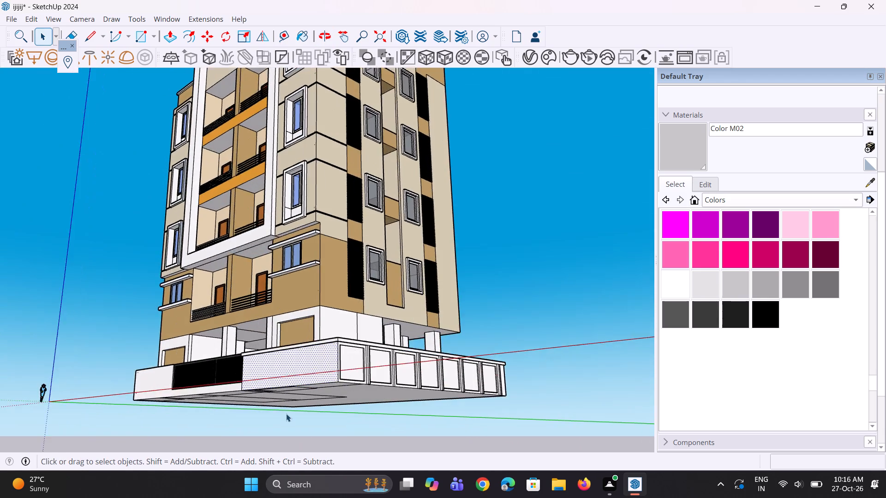
{"action": "scroll", "coordinate": [286, 414], "scroll_direction": "down", "scroll_amount": 10}
{"action": "middle_click_drag", "start_coordinate": [300, 308], "coordinate": [280, 415]}
{"action": "scroll", "coordinate": [300, 350], "scroll_direction": "up", "scroll_amount": 6}
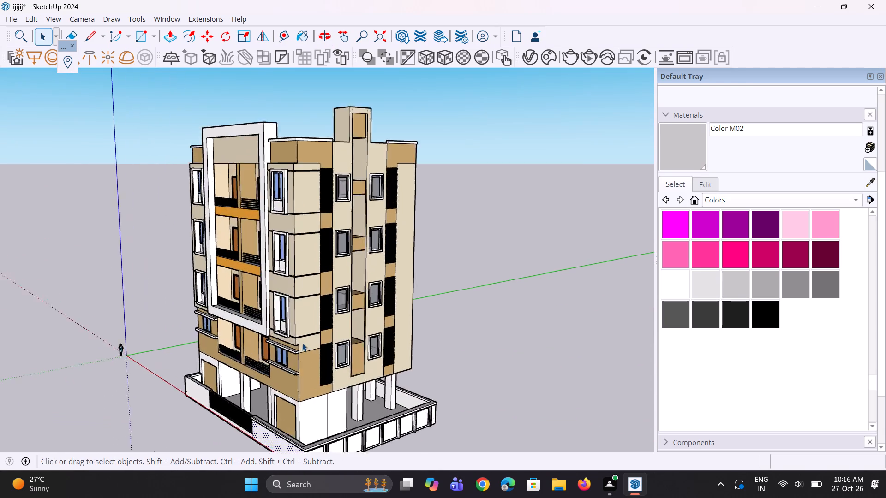
{"action": "scroll", "coordinate": [302, 343], "scroll_direction": "up", "scroll_amount": 9}
{"action": "scroll", "coordinate": [295, 328], "scroll_direction": "down", "scroll_amount": 5}
{"action": "middle_click_drag", "start_coordinate": [233, 347], "coordinate": [299, 307]}
{"action": "key", "text": "space"}
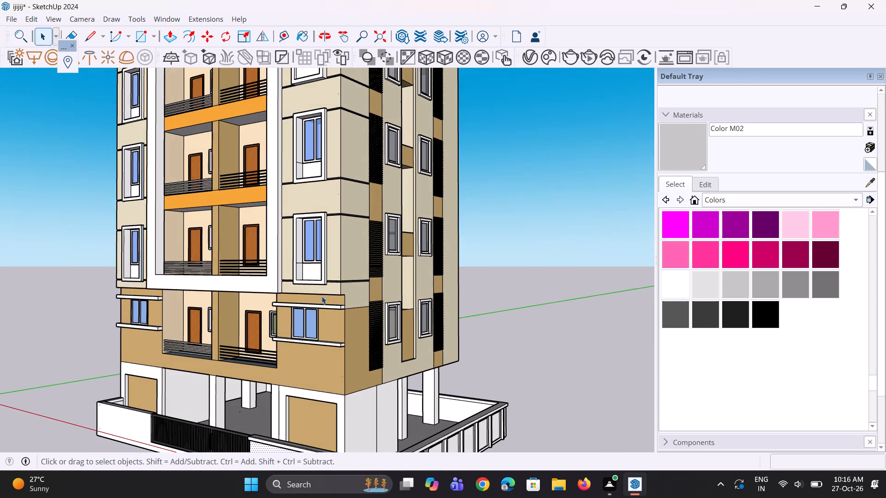
{"action": "key", "text": "space"}
{"action": "key", "text": "space"}
{"action": "key", "text": "space"}
Sample the tan Generic material from the building's lower wall and paint the front and one side face of the side wall's first pilaster.
{"action": "left_click", "coordinate": [869, 184]}
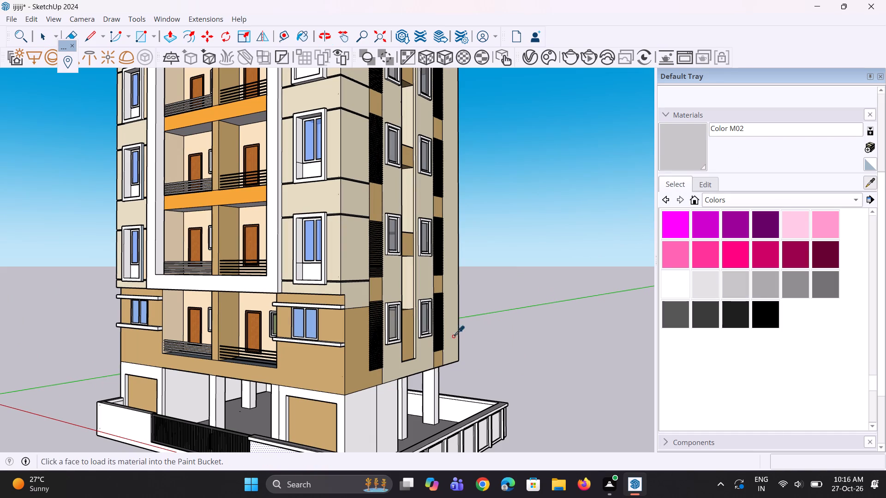
{"action": "left_click", "coordinate": [352, 353]}
{"action": "scroll", "coordinate": [317, 260], "scroll_direction": "down", "scroll_amount": 4}
{"action": "middle_click_drag", "start_coordinate": [370, 420], "coordinate": [337, 384]}
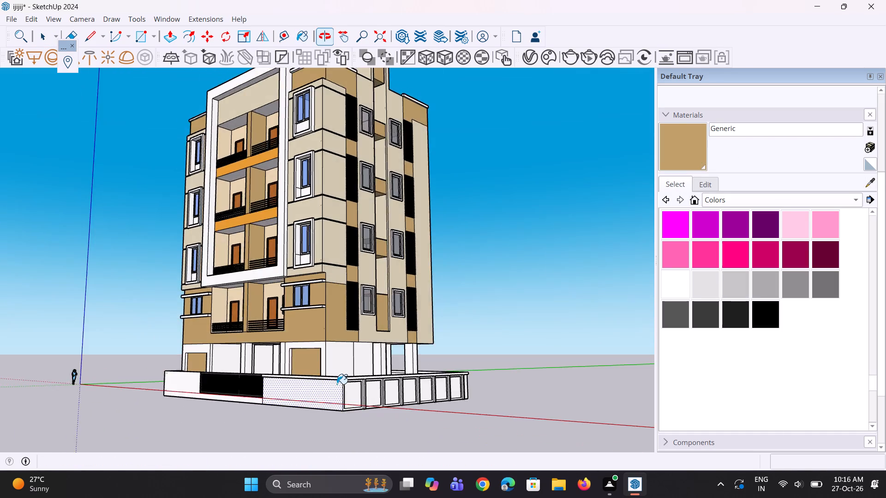
{"action": "scroll", "coordinate": [341, 381], "scroll_direction": "up", "scroll_amount": 13}
{"action": "scroll", "coordinate": [449, 399], "scroll_direction": "up", "scroll_amount": 7}
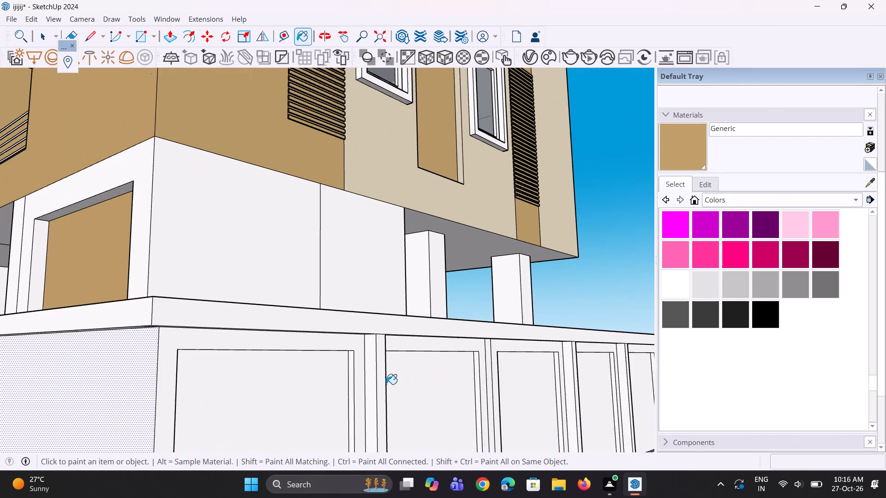
{"action": "scroll", "coordinate": [385, 384], "scroll_direction": "up", "scroll_amount": 1}
{"action": "left_click", "coordinate": [383, 381]}
{"action": "left_click", "coordinate": [371, 379]}
{"action": "scroll", "coordinate": [296, 344], "scroll_direction": "down", "scroll_amount": 2}
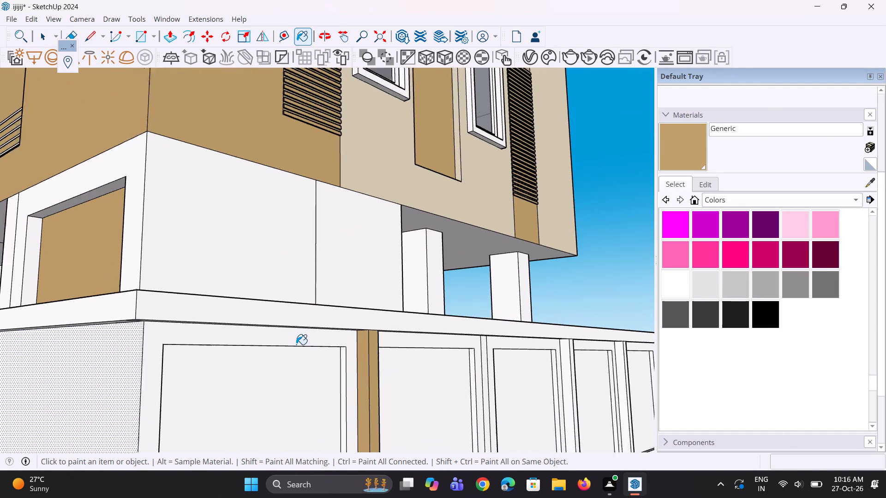
Pull the flat face of the side wall's second pilaster outward by 5 3/4".
{"action": "scroll", "coordinate": [296, 344], "scroll_direction": "down", "scroll_amount": 3}
{"action": "middle_click_drag", "start_coordinate": [481, 400], "coordinate": [419, 435]}
{"action": "scroll", "coordinate": [379, 425], "scroll_direction": "up", "scroll_amount": 4}
{"action": "middle_click_drag", "start_coordinate": [346, 416], "coordinate": [387, 399]}
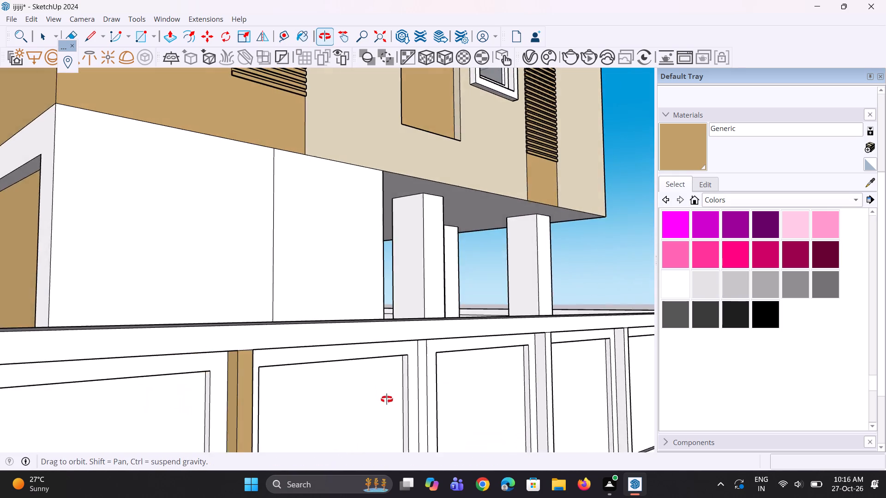
{"action": "middle_click_drag", "start_coordinate": [387, 399], "coordinate": [339, 392]}
{"action": "scroll", "coordinate": [331, 397], "scroll_direction": "down", "scroll_amount": 4}
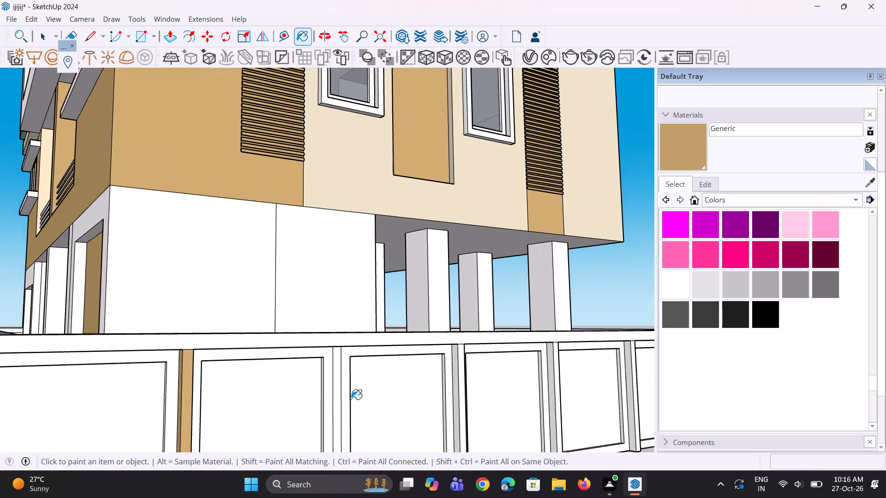
{"action": "middle_click_drag", "start_coordinate": [354, 400], "coordinate": [312, 414]}
{"action": "key", "text": "p"}
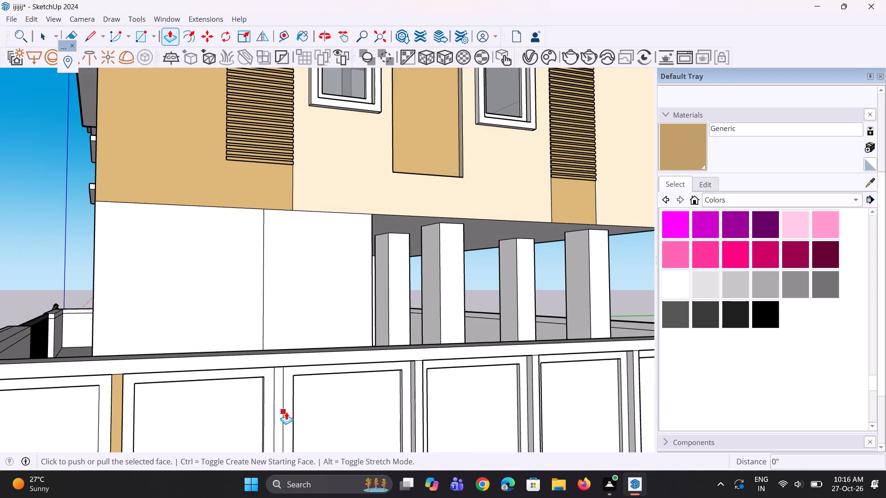
{"action": "key", "text": "space"}
{"action": "left_click", "coordinate": [278, 409]}
{"action": "scroll", "coordinate": [275, 409], "scroll_direction": "up", "scroll_amount": 3}
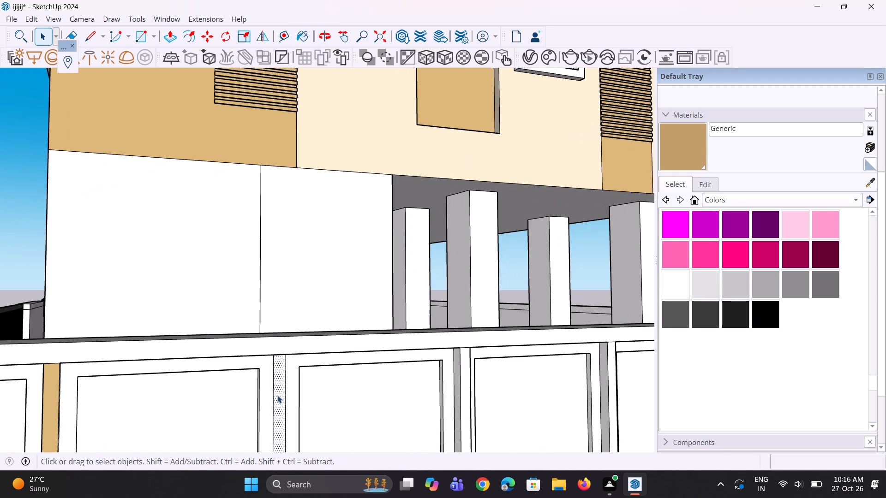
{"action": "key", "text": "p"}
{"action": "left_click", "coordinate": [278, 396]}
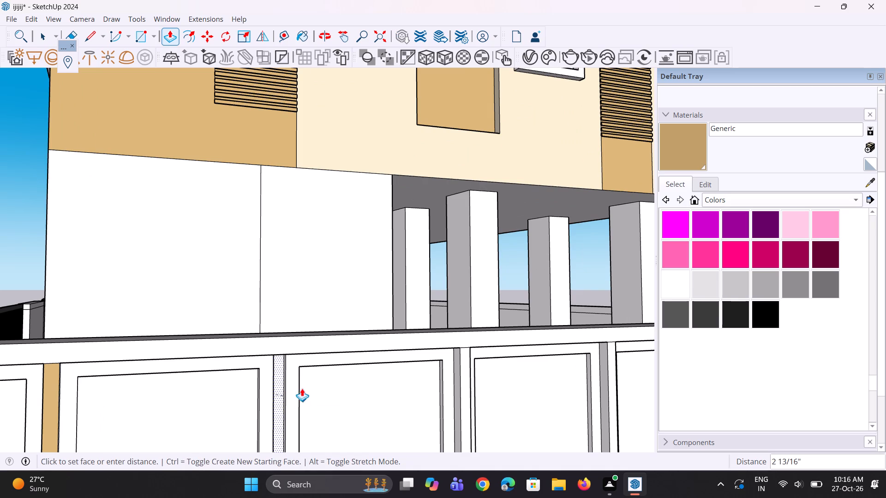
{"action": "left_click", "coordinate": [305, 344]}
Paint the front faces of the side wall's second, third and fourth pilasters with the tan Generic material.
{"action": "middle_click_drag", "start_coordinate": [454, 368], "coordinate": [369, 342]}
{"action": "scroll", "coordinate": [352, 337], "scroll_direction": "down", "scroll_amount": 6}
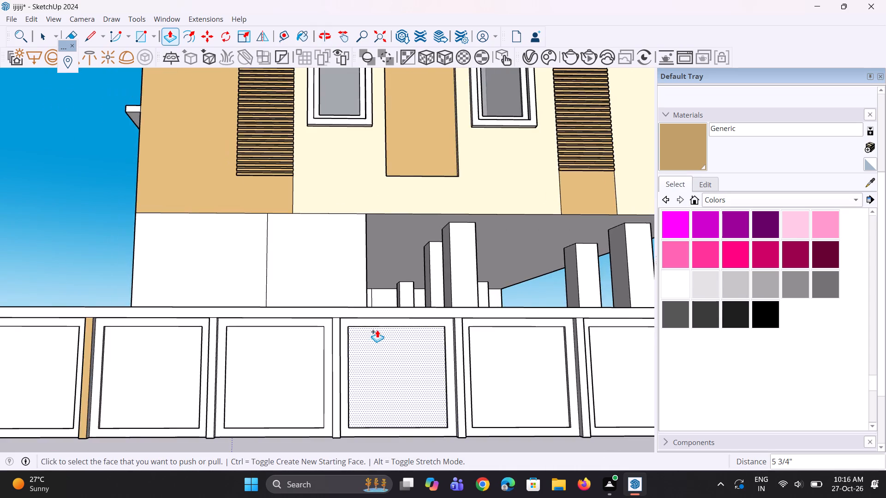
{"action": "scroll", "coordinate": [377, 330], "scroll_direction": "down", "scroll_amount": 3}
{"action": "middle_click_drag", "start_coordinate": [381, 340], "coordinate": [436, 376]}
{"action": "left_click_drag", "start_coordinate": [683, 159], "coordinate": [682, 165]}
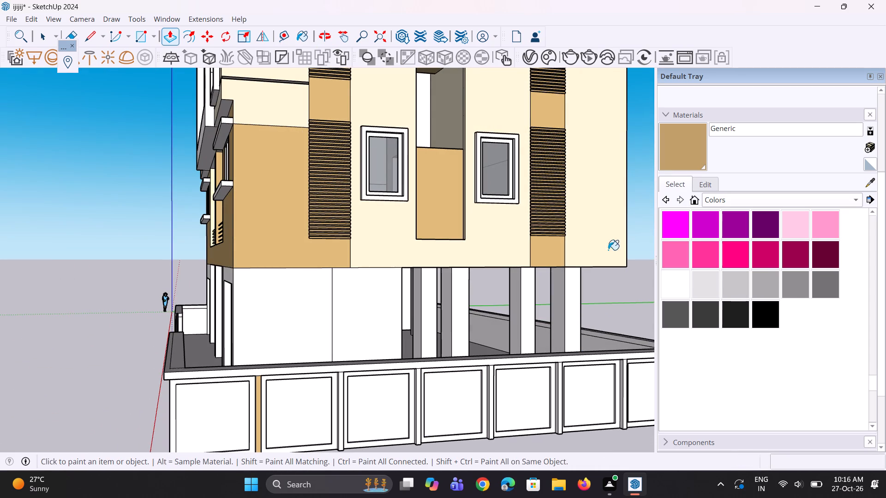
{"action": "scroll", "coordinate": [496, 373], "scroll_direction": "up", "scroll_amount": 3}
{"action": "scroll", "coordinate": [319, 408], "scroll_direction": "up", "scroll_amount": 6}
{"action": "left_click", "coordinate": [304, 412]}
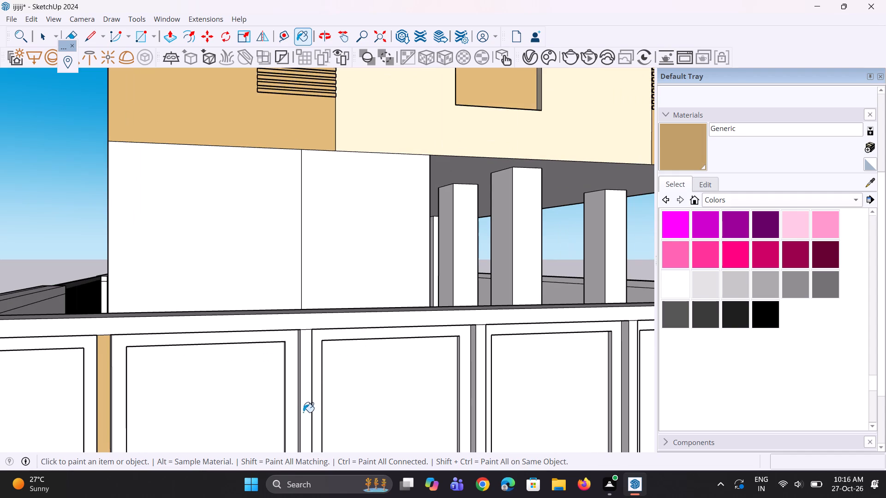
{"action": "left_click", "coordinate": [479, 394]}
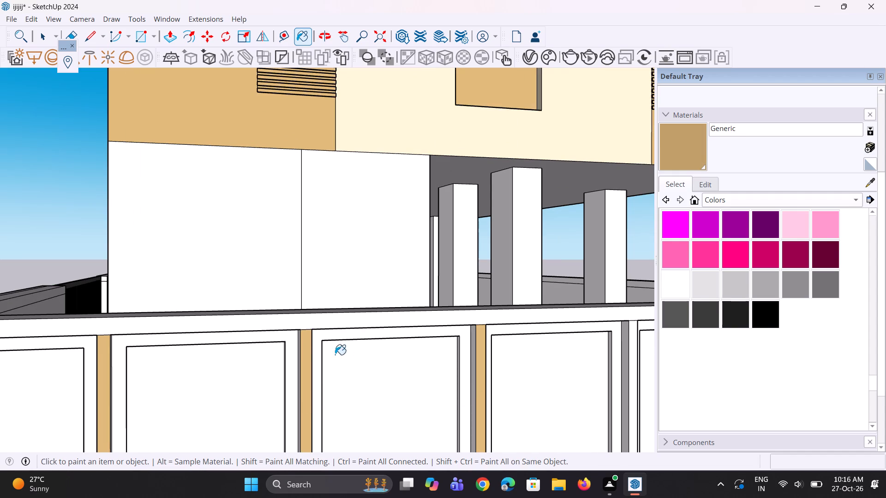
{"action": "scroll", "coordinate": [335, 355], "scroll_direction": "down", "scroll_amount": 4}
{"action": "scroll", "coordinate": [668, 376], "scroll_direction": "up", "scroll_amount": 2}
{"action": "scroll", "coordinate": [553, 376], "scroll_direction": "up", "scroll_amount": 4}
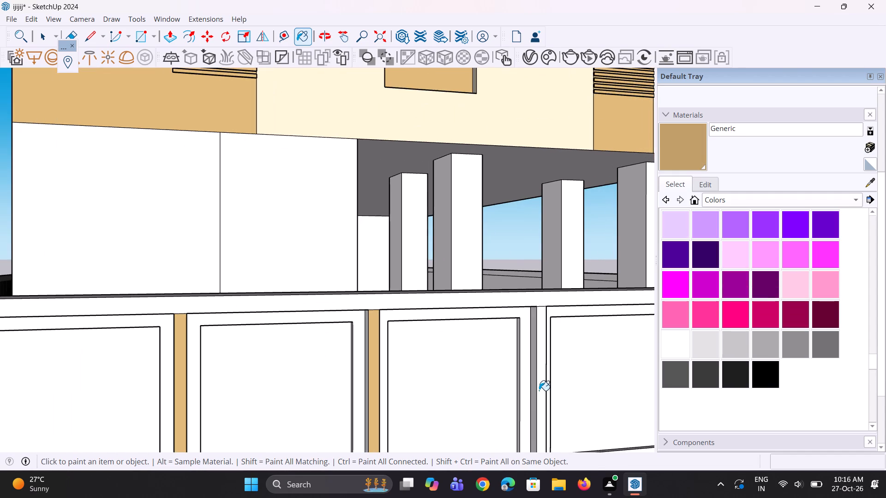
{"action": "left_click", "coordinate": [539, 391]}
Paint the front faces of the side wall's fifth, sixth and last pilasters with the tan Generic material.
{"action": "scroll", "coordinate": [447, 362], "scroll_direction": "down", "scroll_amount": 9}
{"action": "scroll", "coordinate": [589, 369], "scroll_direction": "up", "scroll_amount": 8}
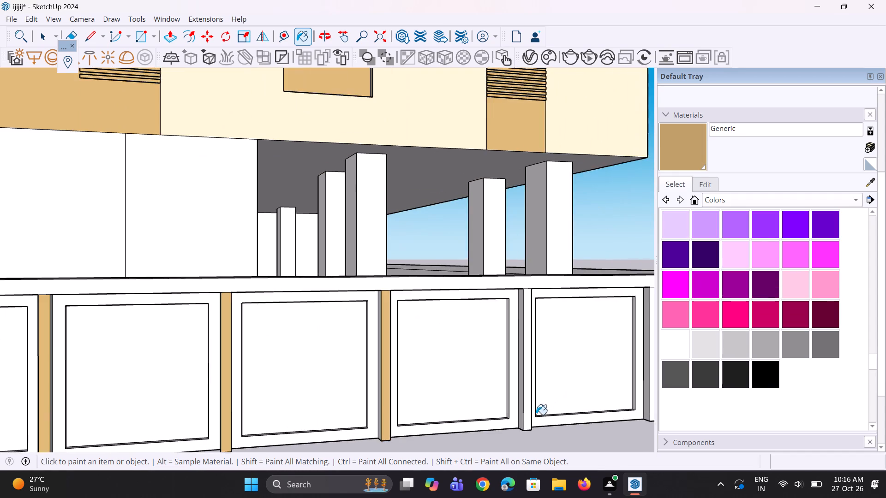
{"action": "scroll", "coordinate": [536, 415], "scroll_direction": "up", "scroll_amount": 1}
{"action": "left_click", "coordinate": [527, 423]}
{"action": "scroll", "coordinate": [389, 392], "scroll_direction": "down", "scroll_amount": 8}
{"action": "scroll", "coordinate": [499, 393], "scroll_direction": "up", "scroll_amount": 3}
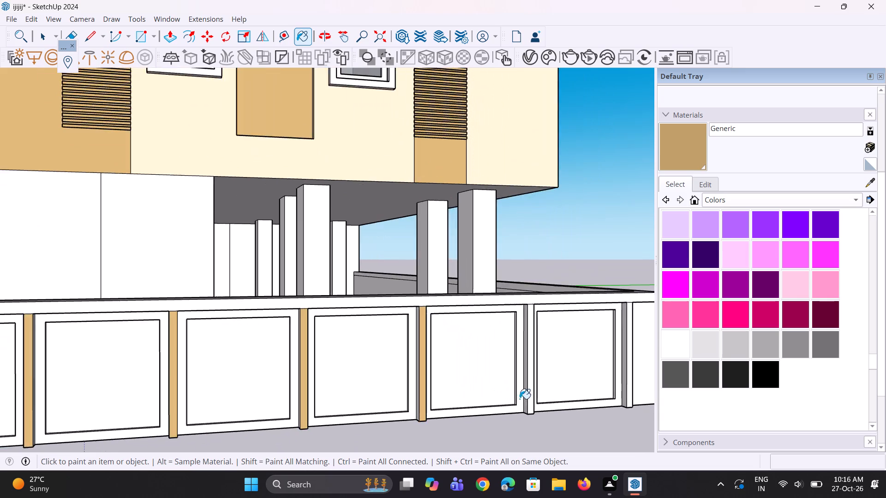
{"action": "scroll", "coordinate": [520, 399], "scroll_direction": "up", "scroll_amount": 3}
{"action": "left_click", "coordinate": [532, 403]}
{"action": "scroll", "coordinate": [436, 416], "scroll_direction": "down", "scroll_amount": 5}
{"action": "scroll", "coordinate": [582, 424], "scroll_direction": "up", "scroll_amount": 4}
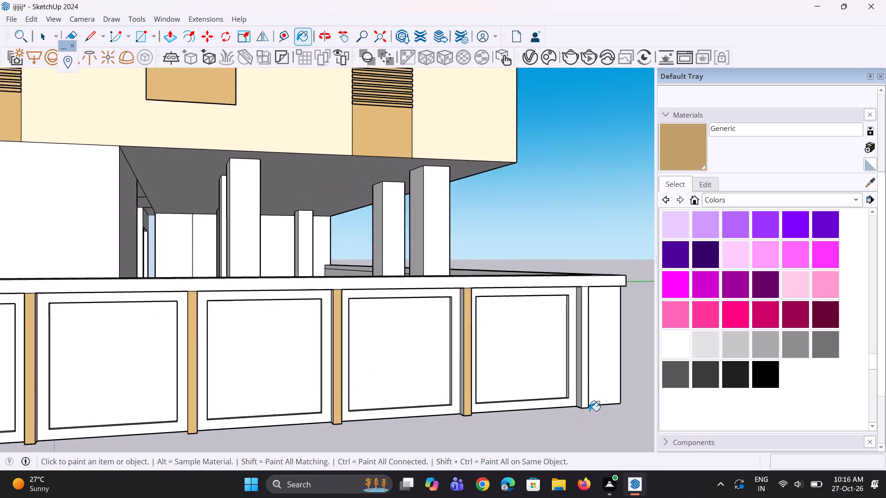
{"action": "scroll", "coordinate": [589, 411], "scroll_direction": "up", "scroll_amount": 1}
{"action": "left_click", "coordinate": [586, 394]}
Paint both side faces of the side wall's last pilaster with the tan Generic material.
{"action": "middle_click_drag", "start_coordinate": [586, 394], "coordinate": [406, 385]}
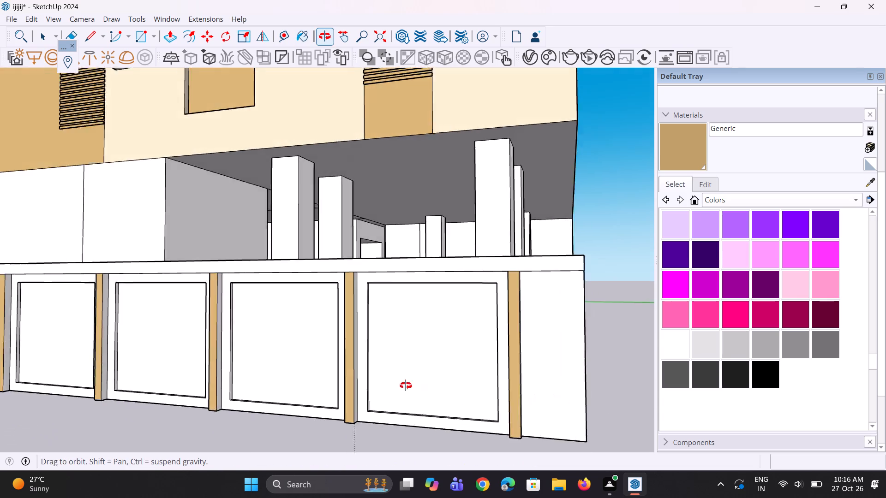
{"action": "middle_click_drag", "start_coordinate": [406, 385], "coordinate": [346, 385]}
{"action": "scroll", "coordinate": [443, 404], "scroll_direction": "up", "scroll_amount": 2}
{"action": "scroll", "coordinate": [403, 410], "scroll_direction": "up", "scroll_amount": 2}
{"action": "left_click", "coordinate": [402, 410]}
{"action": "middle_click_drag", "start_coordinate": [399, 410], "coordinate": [497, 403]}
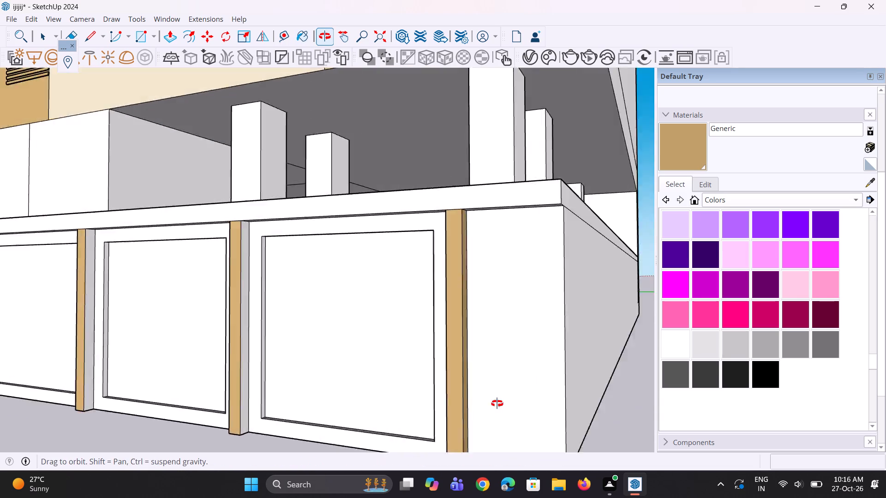
{"action": "middle_click_drag", "start_coordinate": [497, 403], "coordinate": [693, 414]}
{"action": "scroll", "coordinate": [467, 439], "scroll_direction": "up", "scroll_amount": 2}
{"action": "middle_click_drag", "start_coordinate": [476, 433], "coordinate": [653, 428]}
{"action": "scroll", "coordinate": [489, 408], "scroll_direction": "up", "scroll_amount": 1}
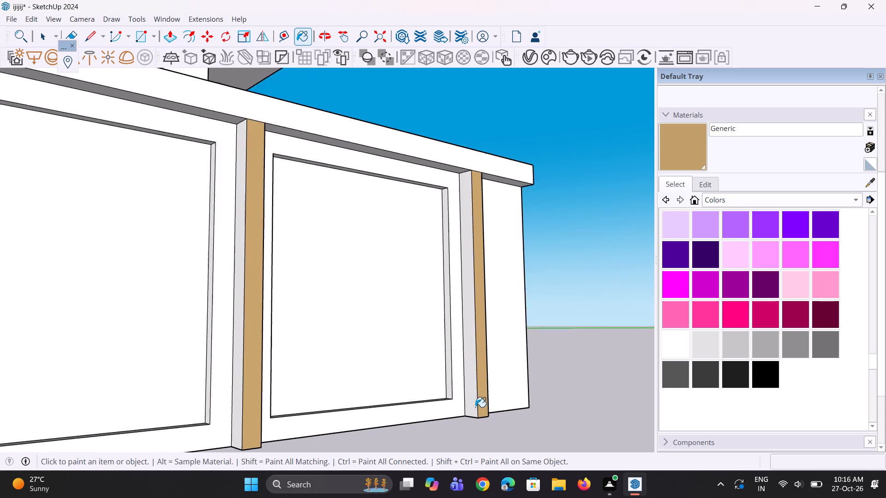
{"action": "scroll", "coordinate": [475, 407], "scroll_direction": "up", "scroll_amount": 1}
{"action": "left_click", "coordinate": [465, 407]}
Paint both side faces of the second-to-last pilaster on the side wall with the tan Generic material.
{"action": "scroll", "coordinate": [515, 398], "scroll_direction": "down", "scroll_amount": 6}
{"action": "scroll", "coordinate": [316, 414], "scroll_direction": "up", "scroll_amount": 3}
{"action": "scroll", "coordinate": [378, 424], "scroll_direction": "up", "scroll_amount": 3}
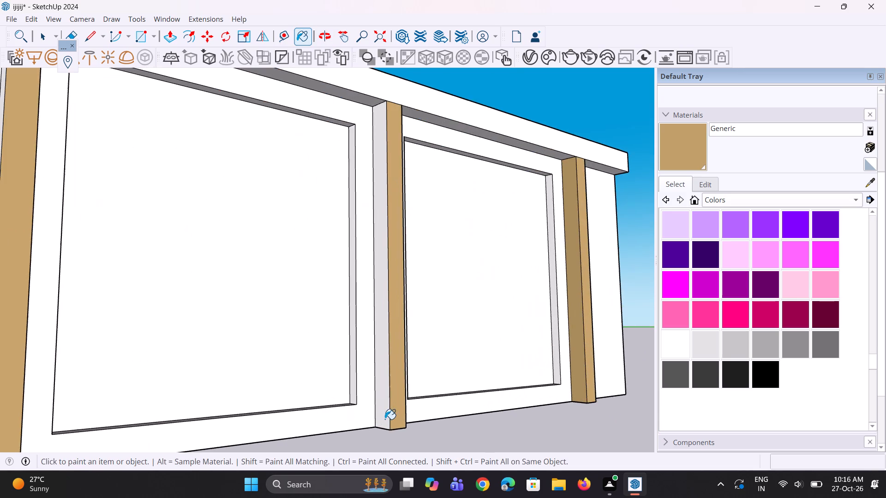
{"action": "left_click", "coordinate": [387, 417]}
{"action": "middle_click_drag", "start_coordinate": [407, 402], "coordinate": [91, 392]}
{"action": "scroll", "coordinate": [306, 404], "scroll_direction": "up", "scroll_amount": 1}
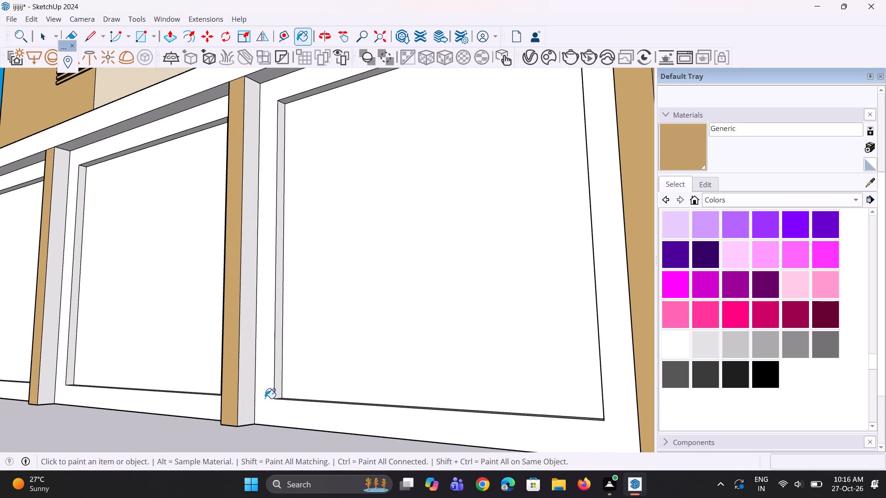
{"action": "left_click_drag", "start_coordinate": [246, 401], "coordinate": [257, 405]}
{"action": "scroll", "coordinate": [514, 405], "scroll_direction": "down", "scroll_amount": 1}
{"action": "key", "text": "ctrl+z"}
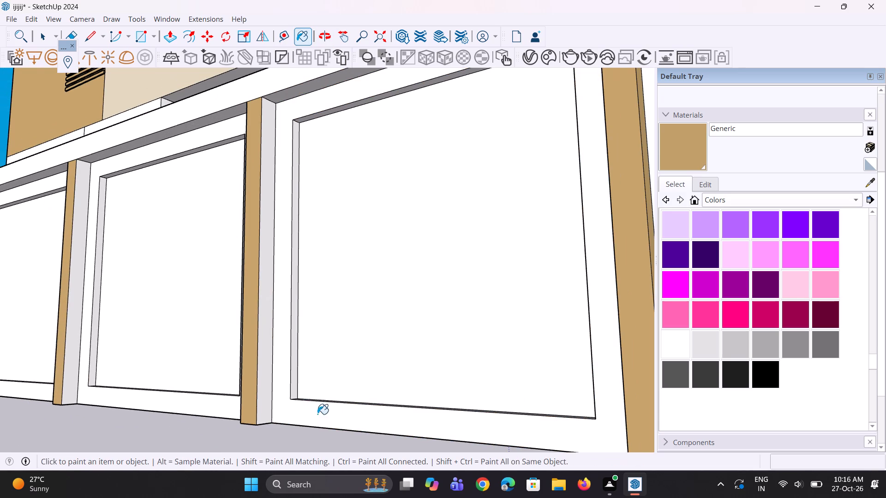
{"action": "left_click", "coordinate": [258, 396]}
{"action": "scroll", "coordinate": [476, 379], "scroll_direction": "down", "scroll_amount": 2}
{"action": "scroll", "coordinate": [275, 429], "scroll_direction": "up", "scroll_amount": 3}
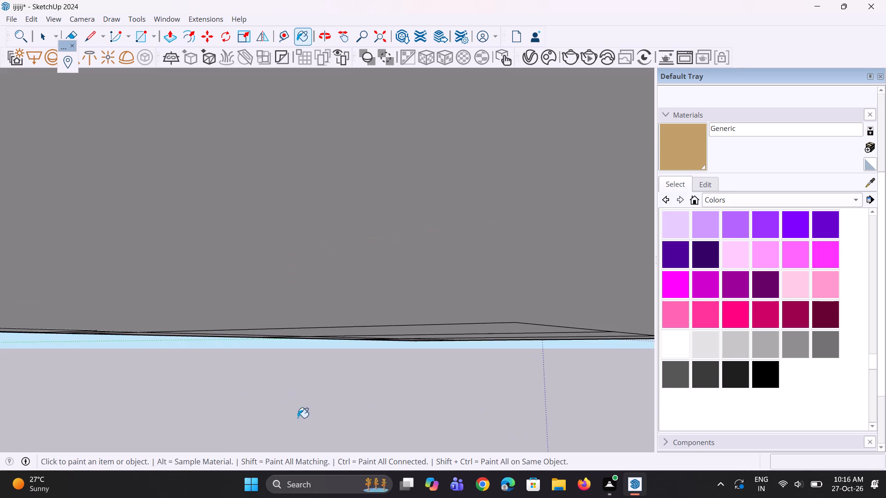
{"action": "scroll", "coordinate": [306, 425], "scroll_direction": "down", "scroll_amount": 5}
{"action": "scroll", "coordinate": [324, 397], "scroll_direction": "up", "scroll_amount": 5}
{"action": "left_click", "coordinate": [327, 395]}
Paint both side faces of the side wall's fifth pilaster with the tan Generic material.
{"action": "middle_click_drag", "start_coordinate": [281, 400], "coordinate": [281, 401]}
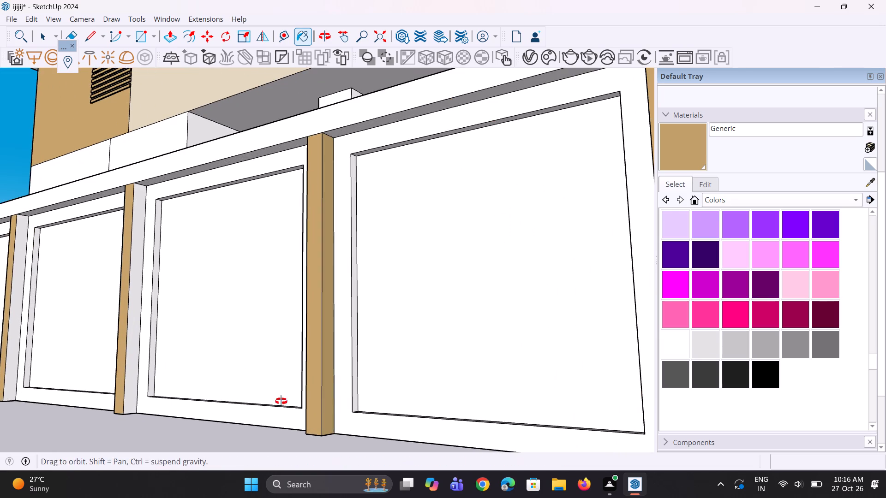
{"action": "middle_click_drag", "start_coordinate": [281, 401], "coordinate": [342, 414]}
{"action": "scroll", "coordinate": [346, 411], "scroll_direction": "down", "scroll_amount": 5}
{"action": "scroll", "coordinate": [216, 416], "scroll_direction": "up", "scroll_amount": 6}
{"action": "left_click", "coordinate": [185, 410]}
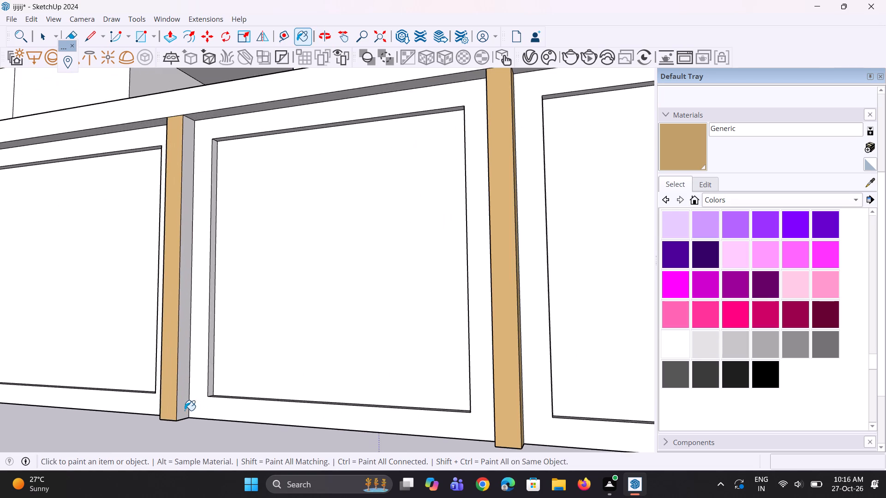
{"action": "middle_click_drag", "start_coordinate": [204, 406], "coordinate": [596, 425]}
{"action": "scroll", "coordinate": [220, 426], "scroll_direction": "up", "scroll_amount": 1}
{"action": "left_click", "coordinate": [284, 399]}
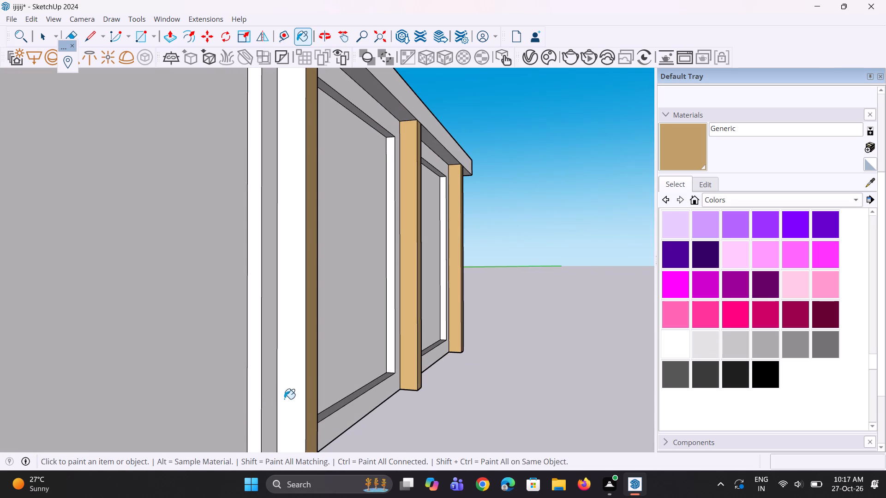
Paint both side faces of the side wall's fourth pilaster with the tan Generic material.
{"action": "scroll", "coordinate": [274, 378], "scroll_direction": "down", "scroll_amount": 5}
{"action": "scroll", "coordinate": [284, 373], "scroll_direction": "up", "scroll_amount": 1}
{"action": "middle_click_drag", "start_coordinate": [284, 373], "coordinate": [187, 385]}
{"action": "scroll", "coordinate": [177, 376], "scroll_direction": "down", "scroll_amount": 12}
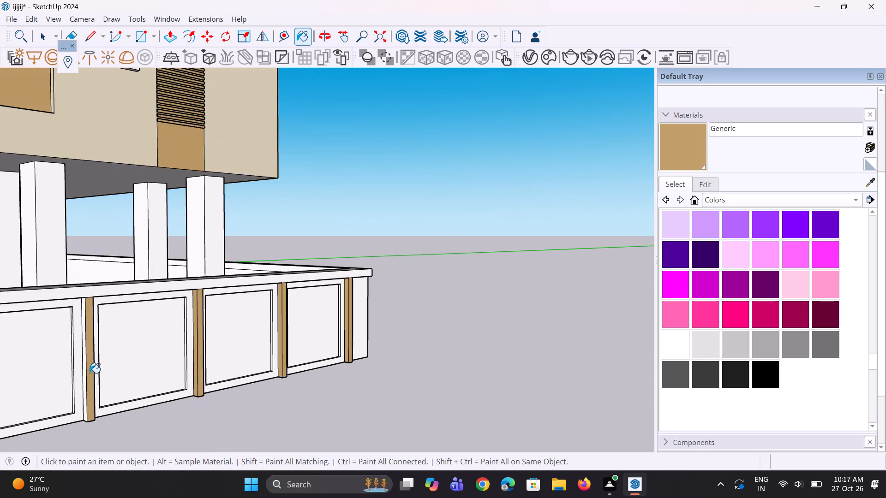
{"action": "middle_click_drag", "start_coordinate": [89, 374], "coordinate": [144, 362]}
{"action": "scroll", "coordinate": [117, 383], "scroll_direction": "up", "scroll_amount": 3}
{"action": "left_click", "coordinate": [123, 383]}
{"action": "middle_click_drag", "start_coordinate": [135, 358], "coordinate": [0, 350]}
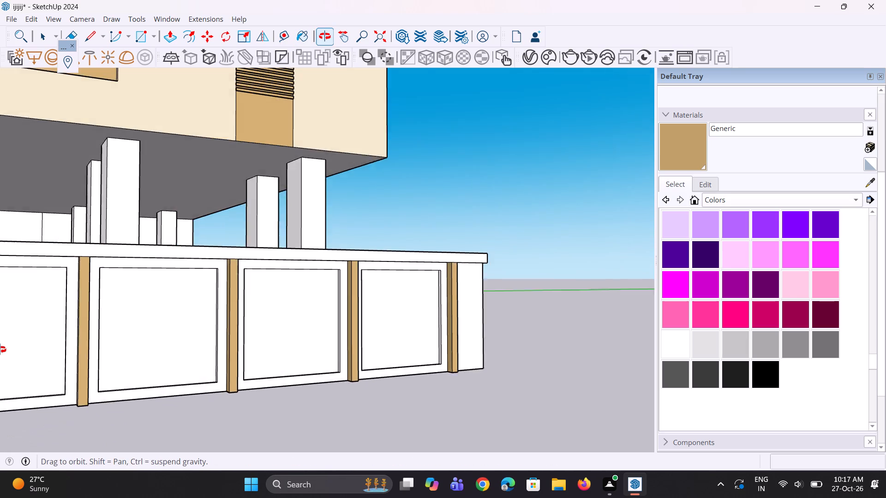
{"action": "middle_click_drag", "start_coordinate": [0, 350], "coordinate": [0, 349]}
{"action": "scroll", "coordinate": [166, 343], "scroll_direction": "up", "scroll_amount": 3}
{"action": "middle_click_drag", "start_coordinate": [163, 347], "coordinate": [0, 369]}
{"action": "scroll", "coordinate": [60, 369], "scroll_direction": "up", "scroll_amount": 3}
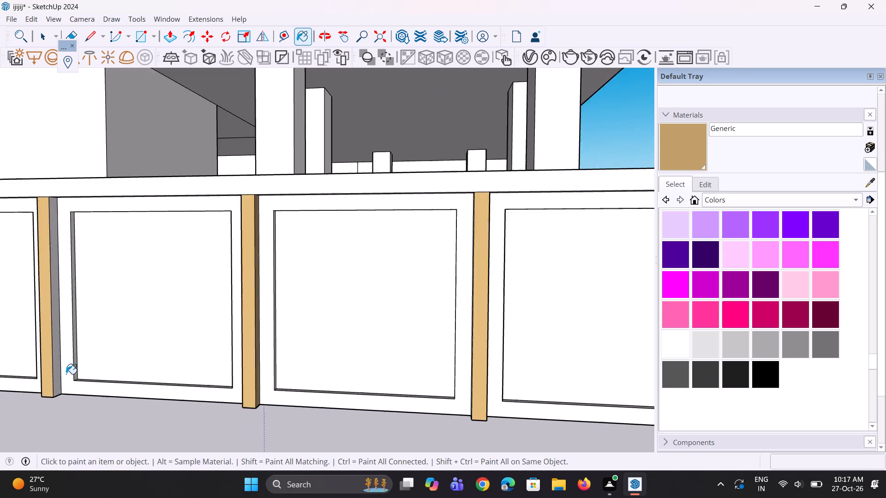
{"action": "scroll", "coordinate": [63, 376], "scroll_direction": "up", "scroll_amount": 2}
{"action": "left_click", "coordinate": [58, 384]}
Paint both side faces of the side wall's third pilaster with the tan Generic material.
{"action": "scroll", "coordinate": [372, 403], "scroll_direction": "down", "scroll_amount": 6}
{"action": "middle_click_drag", "start_coordinate": [345, 405], "coordinate": [466, 393]}
{"action": "scroll", "coordinate": [467, 390], "scroll_direction": "down", "scroll_amount": 3}
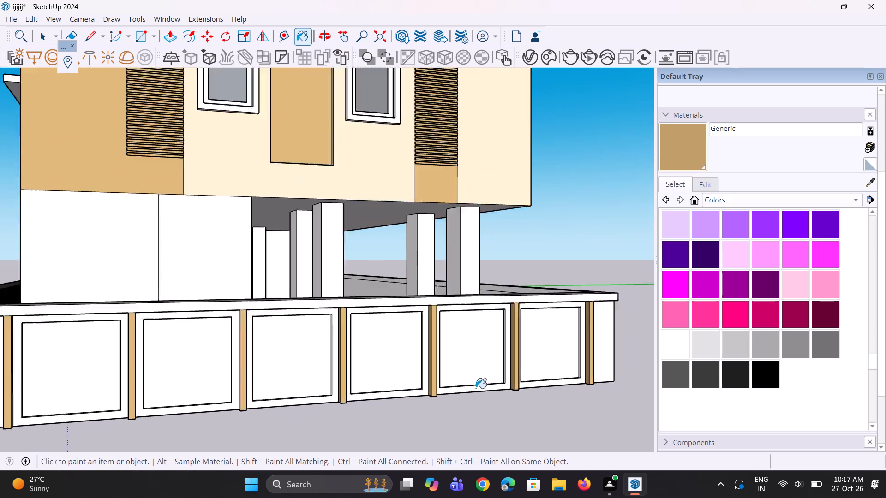
{"action": "scroll", "coordinate": [476, 388], "scroll_direction": "down", "scroll_amount": 8}
{"action": "middle_click_drag", "start_coordinate": [234, 385], "coordinate": [314, 377]}
{"action": "scroll", "coordinate": [352, 365], "scroll_direction": "up", "scroll_amount": 3}
{"action": "scroll", "coordinate": [456, 358], "scroll_direction": "up", "scroll_amount": 5}
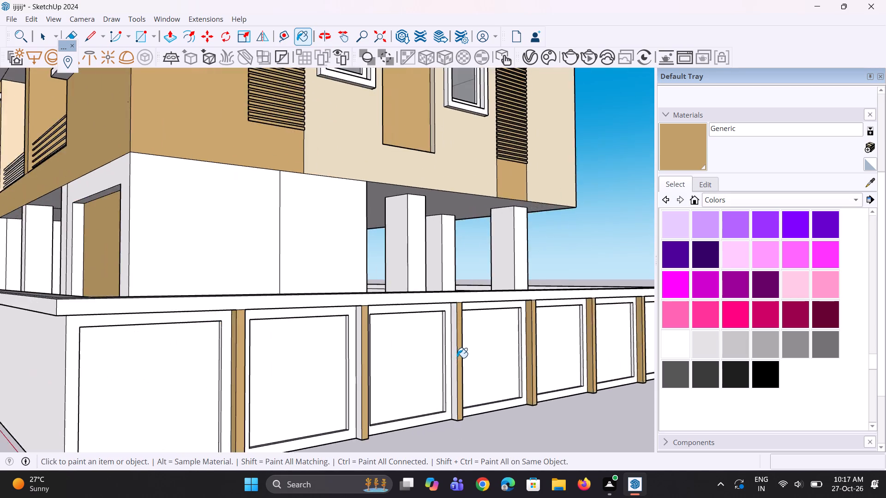
{"action": "scroll", "coordinate": [457, 358], "scroll_direction": "up", "scroll_amount": 6}
{"action": "left_click", "coordinate": [453, 359]}
{"action": "middle_click_drag", "start_coordinate": [464, 356], "coordinate": [231, 365]}
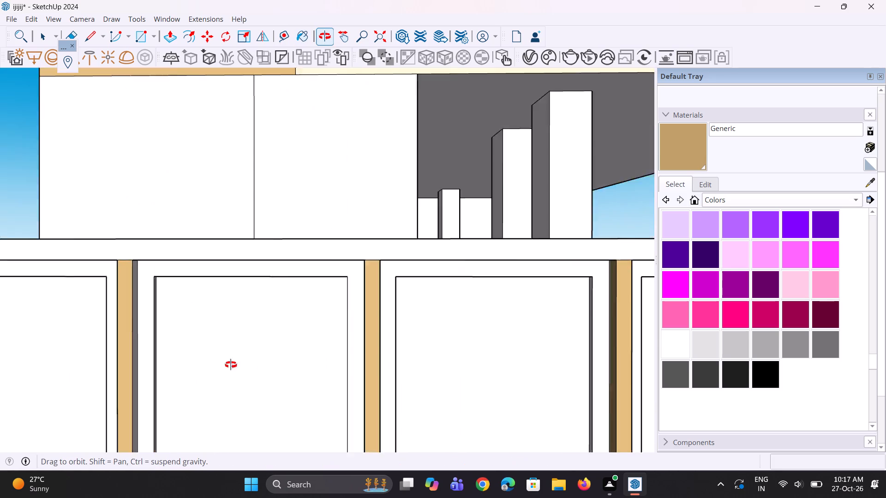
{"action": "middle_click_drag", "start_coordinate": [231, 365], "coordinate": [100, 372]}
{"action": "scroll", "coordinate": [244, 369], "scroll_direction": "up", "scroll_amount": 4}
{"action": "left_click", "coordinate": [235, 370]}
Paint both side faces of the side wall's second pilaster with the tan Generic material.
{"action": "scroll", "coordinate": [418, 395], "scroll_direction": "down", "scroll_amount": 10}
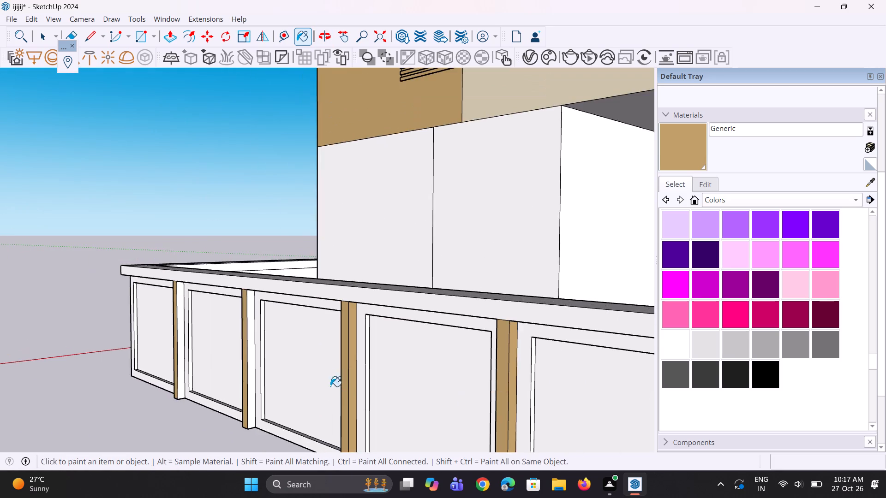
{"action": "scroll", "coordinate": [327, 383], "scroll_direction": "up", "scroll_amount": 7}
{"action": "left_click", "coordinate": [236, 373]}
{"action": "scroll", "coordinate": [229, 378], "scroll_direction": "up", "scroll_amount": 1}
{"action": "middle_click_drag", "start_coordinate": [229, 382], "coordinate": [475, 403]}
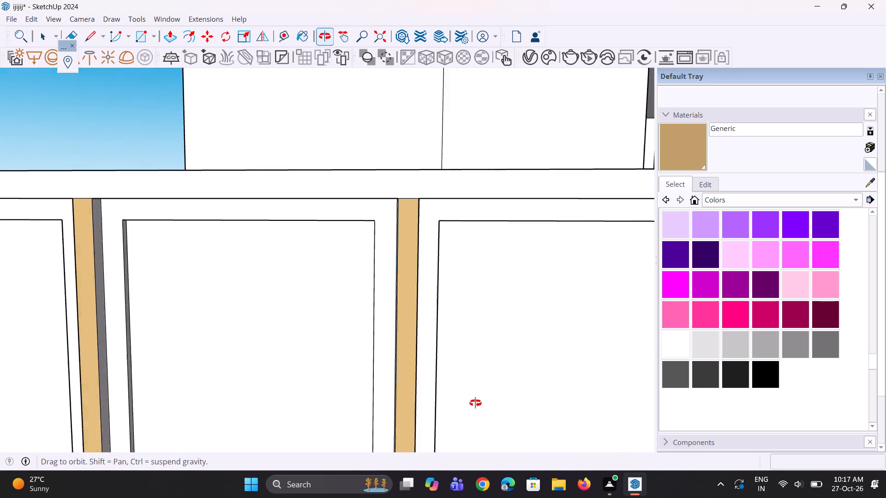
{"action": "middle_click_drag", "start_coordinate": [475, 403], "coordinate": [592, 405]}
{"action": "scroll", "coordinate": [486, 397], "scroll_direction": "up", "scroll_amount": 2}
{"action": "left_click", "coordinate": [487, 397]}
Paint the unpainted side face of the side wall's first pilaster with the tan Generic material.
{"action": "scroll", "coordinate": [401, 332], "scroll_direction": "down", "scroll_amount": 5}
{"action": "middle_click_drag", "start_coordinate": [295, 348], "coordinate": [322, 352]}
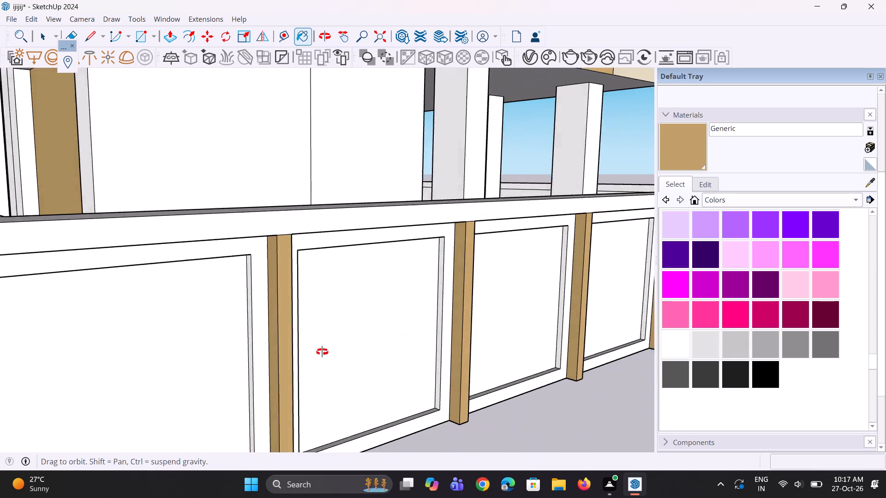
{"action": "middle_click_drag", "start_coordinate": [322, 352], "coordinate": [346, 348]}
{"action": "scroll", "coordinate": [323, 347], "scroll_direction": "up", "scroll_amount": 2}
{"action": "middle_click_drag", "start_coordinate": [323, 347], "coordinate": [0, 327]}
{"action": "scroll", "coordinate": [89, 322], "scroll_direction": "up", "scroll_amount": 2}
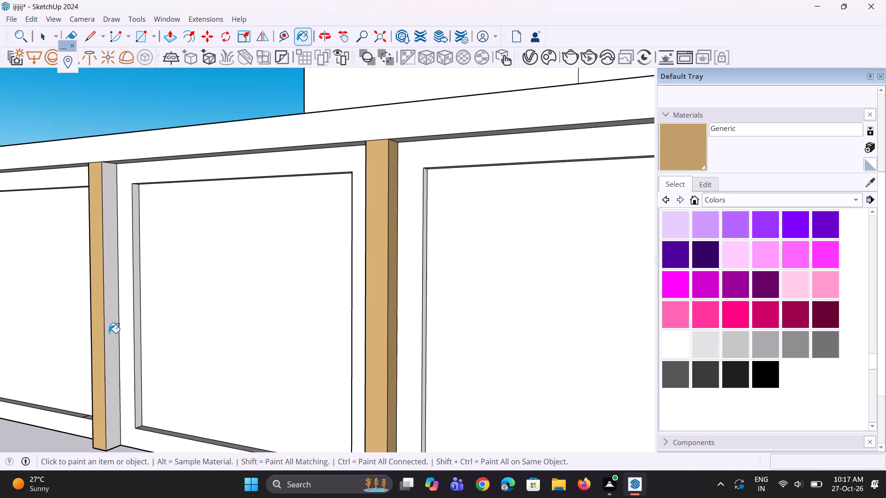
{"action": "left_click", "coordinate": [111, 334]}
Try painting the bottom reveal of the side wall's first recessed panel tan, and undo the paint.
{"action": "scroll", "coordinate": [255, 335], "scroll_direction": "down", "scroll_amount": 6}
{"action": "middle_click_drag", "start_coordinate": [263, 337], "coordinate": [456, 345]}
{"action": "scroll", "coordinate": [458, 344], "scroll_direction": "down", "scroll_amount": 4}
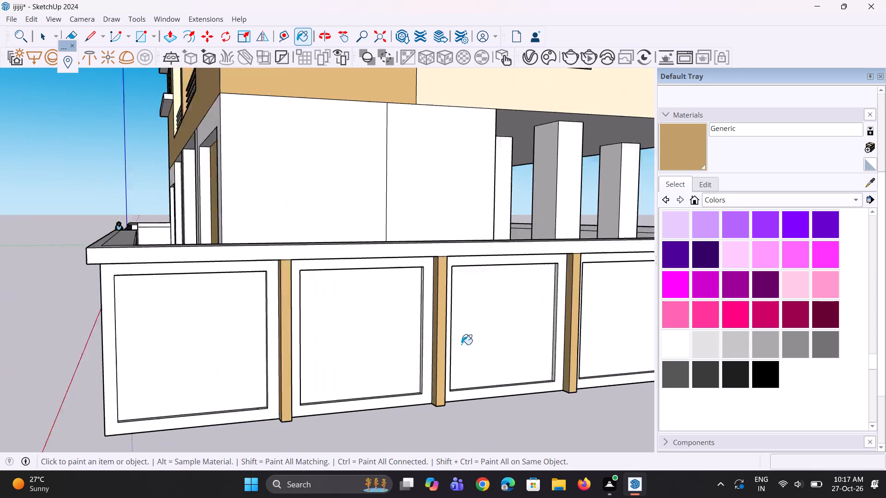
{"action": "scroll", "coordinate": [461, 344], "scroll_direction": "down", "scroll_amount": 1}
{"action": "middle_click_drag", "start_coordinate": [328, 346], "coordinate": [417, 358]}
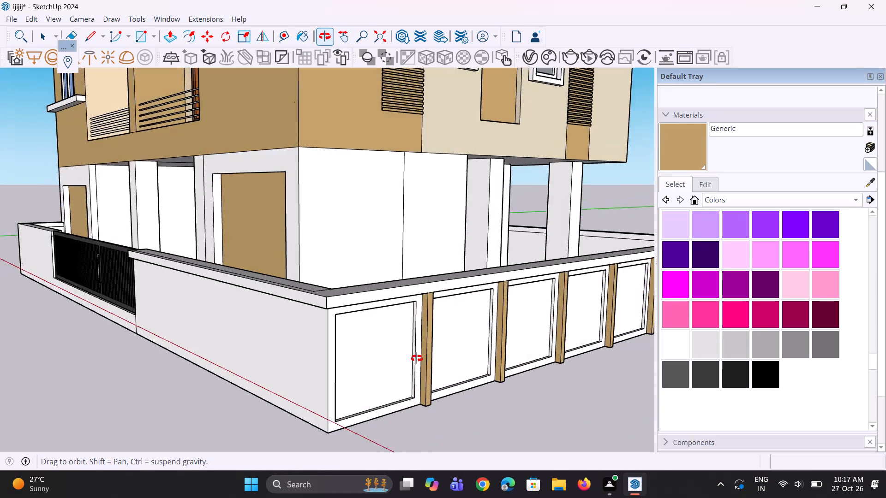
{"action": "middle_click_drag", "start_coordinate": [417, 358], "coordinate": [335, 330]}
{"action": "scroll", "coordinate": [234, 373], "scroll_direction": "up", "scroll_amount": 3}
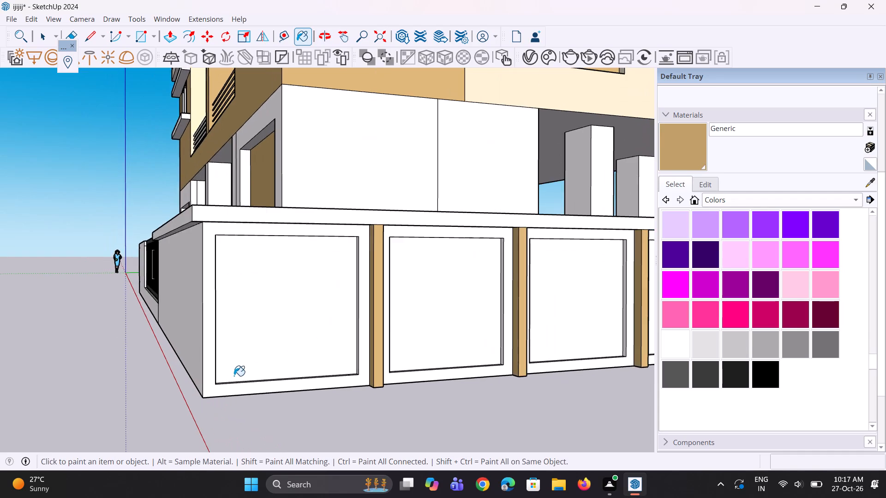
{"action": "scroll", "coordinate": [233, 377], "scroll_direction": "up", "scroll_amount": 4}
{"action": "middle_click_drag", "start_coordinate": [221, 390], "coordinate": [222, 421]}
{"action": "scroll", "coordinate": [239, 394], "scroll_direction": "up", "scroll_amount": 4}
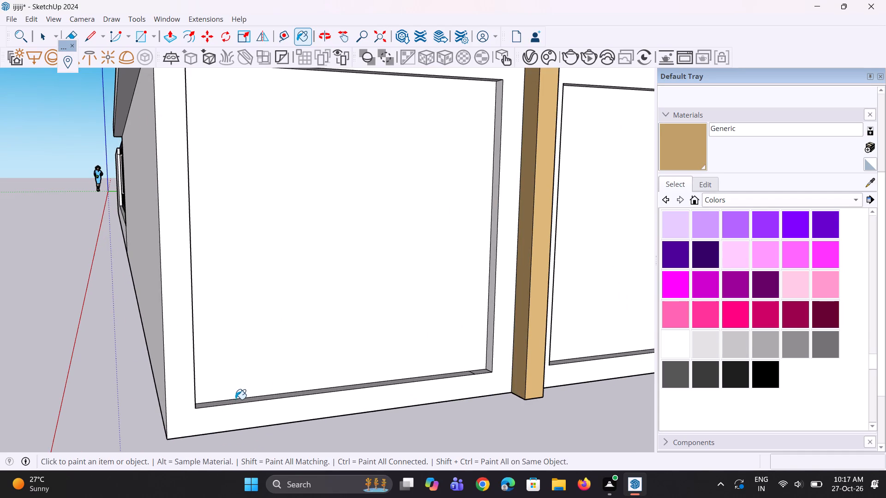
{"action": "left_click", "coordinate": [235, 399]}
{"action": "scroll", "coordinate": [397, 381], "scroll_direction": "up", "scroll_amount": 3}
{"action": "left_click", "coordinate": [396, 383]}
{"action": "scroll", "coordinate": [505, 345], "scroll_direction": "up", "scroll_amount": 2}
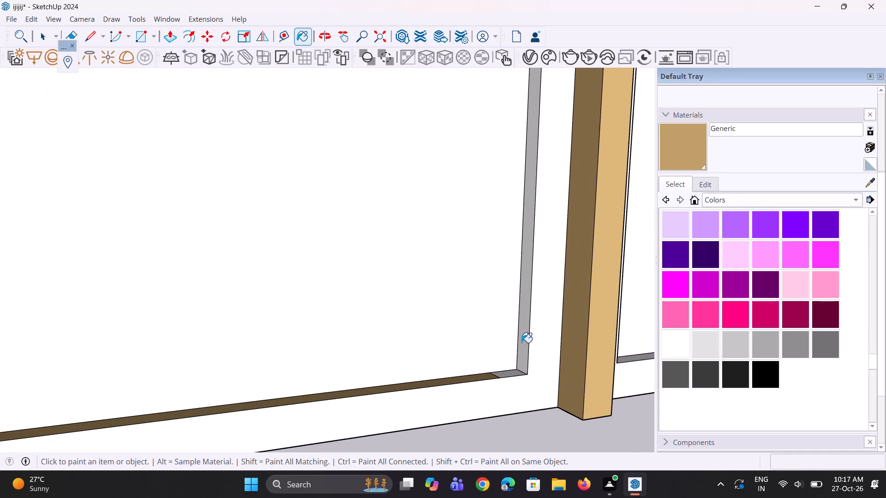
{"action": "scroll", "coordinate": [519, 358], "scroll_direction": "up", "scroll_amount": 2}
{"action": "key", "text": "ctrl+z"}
Erase the stray edge dividing the bottom reveal near the corner of the side wall's first recessed panel.
{"action": "scroll", "coordinate": [452, 407], "scroll_direction": "up", "scroll_amount": 1, "text": "ctrl"}
{"action": "scroll", "coordinate": [494, 384], "scroll_direction": "up", "scroll_amount": 1}
{"action": "middle_click_drag", "start_coordinate": [494, 384], "coordinate": [491, 402]}
{"action": "key", "text": "e"}
{"action": "scroll", "coordinate": [516, 377], "scroll_direction": "up", "scroll_amount": 2}
{"action": "left_click_drag", "start_coordinate": [503, 373], "coordinate": [481, 383]}
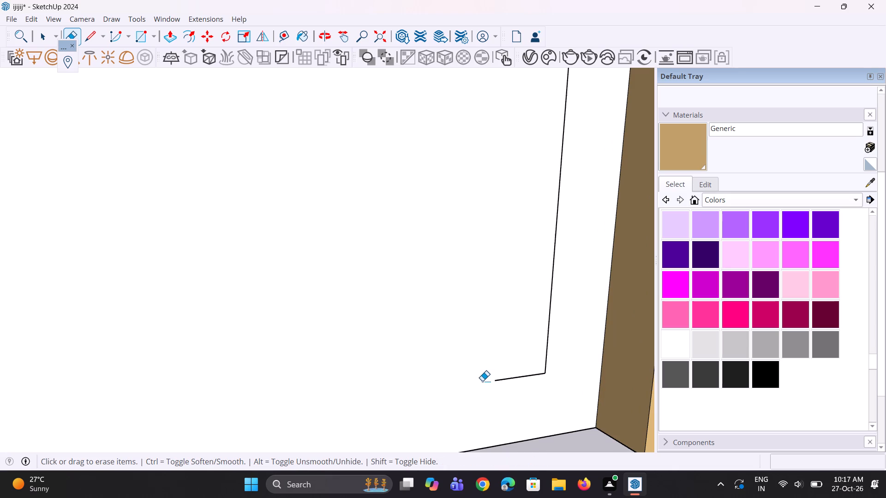
{"action": "key", "text": "ctrl+z"}
{"action": "scroll", "coordinate": [500, 378], "scroll_direction": "up", "scroll_amount": 2}
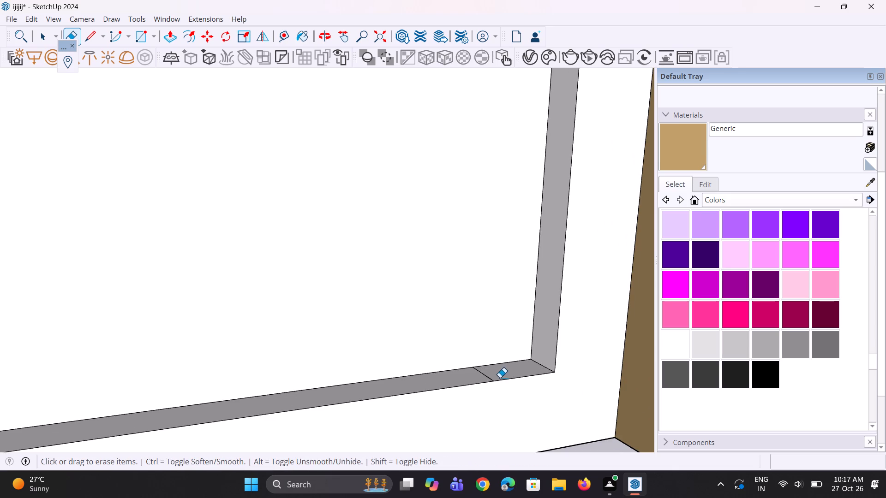
{"action": "scroll", "coordinate": [497, 376], "scroll_direction": "up", "scroll_amount": 1}
{"action": "left_click_drag", "start_coordinate": [495, 376], "coordinate": [475, 381]}
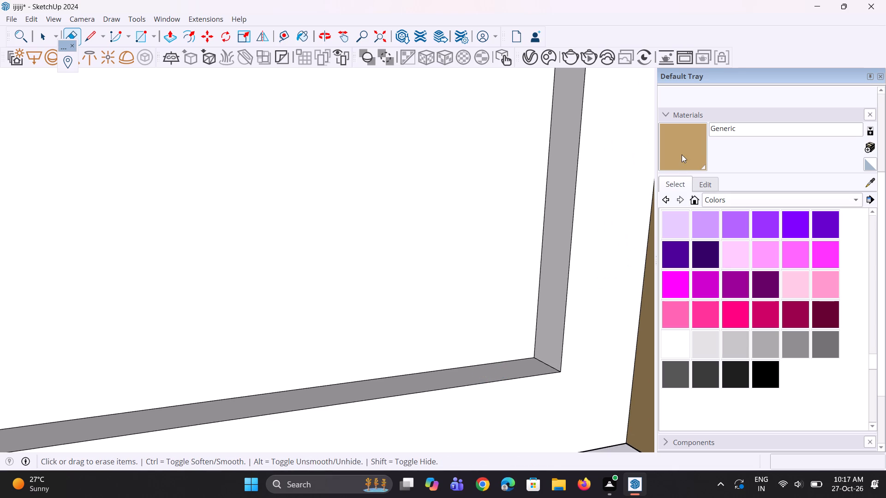
Paint all four reveals of the side wall's first recessed panel with the tan Generic material.
{"action": "left_click", "coordinate": [682, 154]}
{"action": "left_click", "coordinate": [556, 260]}
{"action": "left_click", "coordinate": [485, 372]}
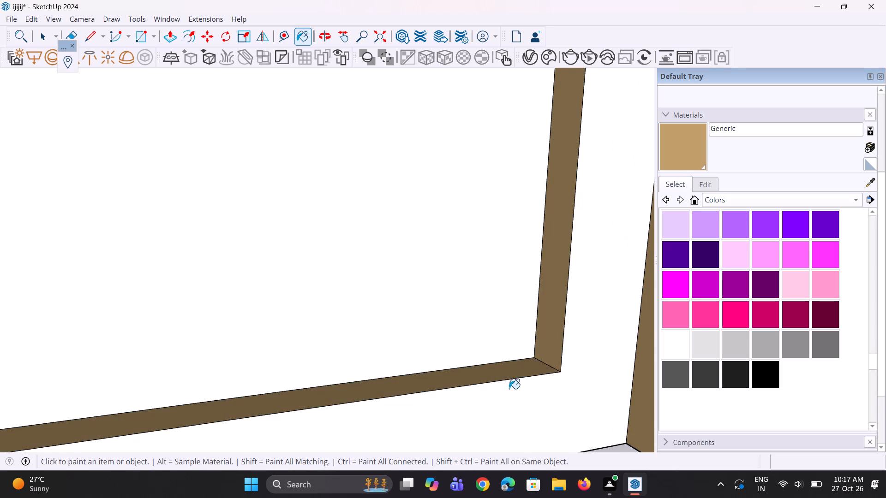
{"action": "scroll", "coordinate": [510, 389], "scroll_direction": "down", "scroll_amount": 17}
{"action": "middle_click_drag", "start_coordinate": [482, 389], "coordinate": [201, 388]}
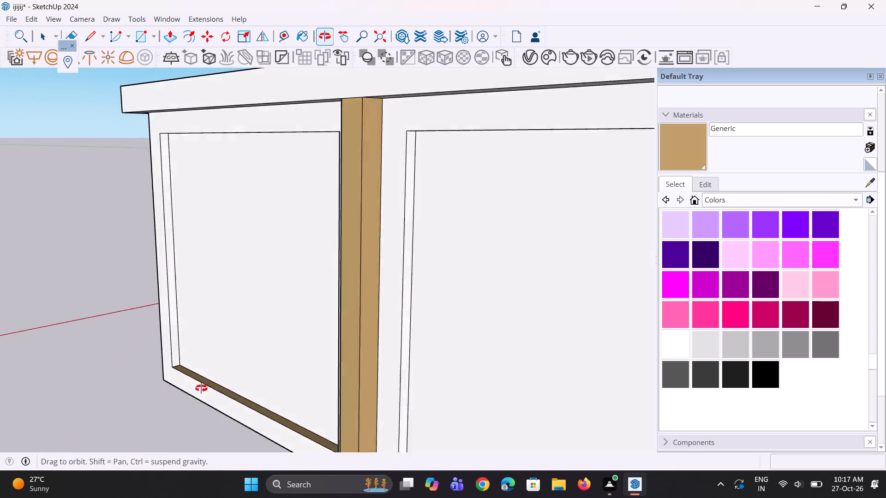
{"action": "middle_click_drag", "start_coordinate": [201, 388], "coordinate": [200, 386]}
{"action": "scroll", "coordinate": [186, 353], "scroll_direction": "up", "scroll_amount": 3}
{"action": "left_click", "coordinate": [173, 356]}
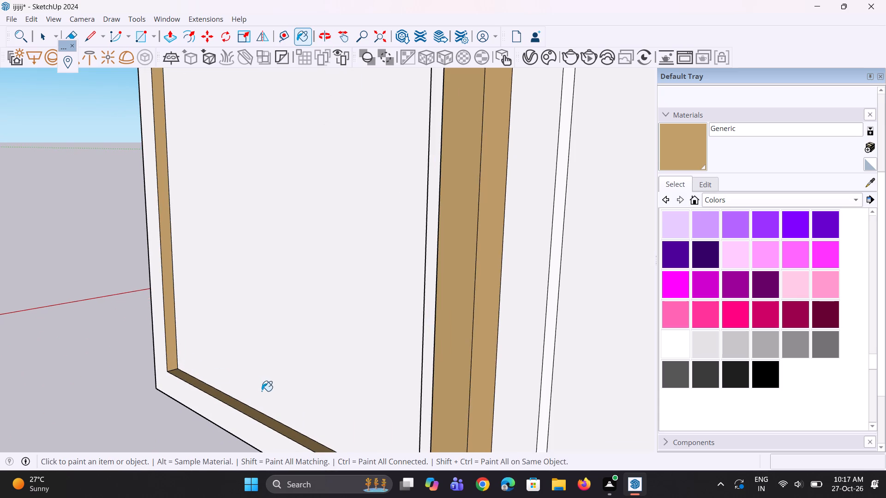
{"action": "scroll", "coordinate": [266, 401], "scroll_direction": "down", "scroll_amount": 6}
{"action": "middle_click_drag", "start_coordinate": [294, 341], "coordinate": [449, 226]}
{"action": "scroll", "coordinate": [459, 186], "scroll_direction": "up", "scroll_amount": 4}
{"action": "scroll", "coordinate": [435, 134], "scroll_direction": "up", "scroll_amount": 2}
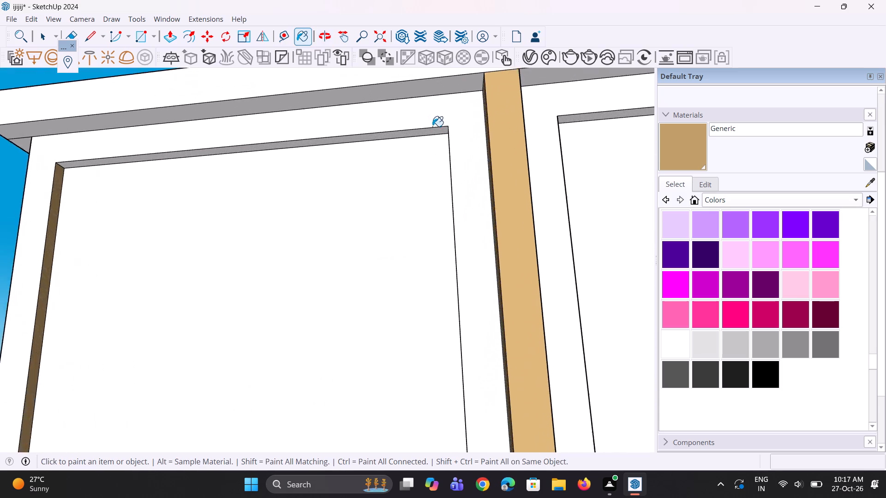
{"action": "scroll", "coordinate": [432, 126], "scroll_direction": "up", "scroll_amount": 3}
{"action": "left_click", "coordinate": [419, 136]}
Paint the left and top reveals of the side wall's second recessed panel with the tan Generic material.
{"action": "scroll", "coordinate": [358, 222], "scroll_direction": "down", "scroll_amount": 5}
{"action": "middle_click_drag", "start_coordinate": [382, 227], "coordinate": [364, 319]}
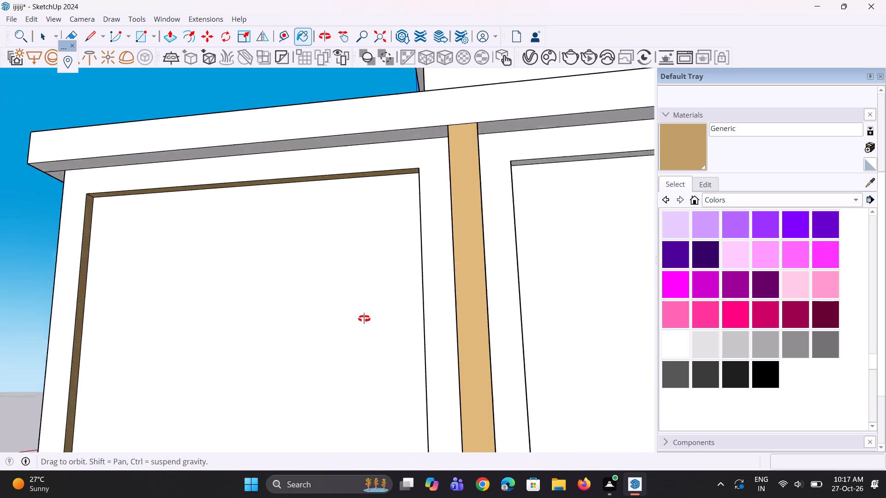
{"action": "middle_click_drag", "start_coordinate": [364, 319], "coordinate": [364, 338]}
{"action": "scroll", "coordinate": [364, 338], "scroll_direction": "down", "scroll_amount": 1}
{"action": "scroll", "coordinate": [345, 254], "scroll_direction": "down", "scroll_amount": 6}
{"action": "middle_click_drag", "start_coordinate": [494, 361], "coordinate": [358, 360]}
{"action": "scroll", "coordinate": [357, 360], "scroll_direction": "up", "scroll_amount": 3}
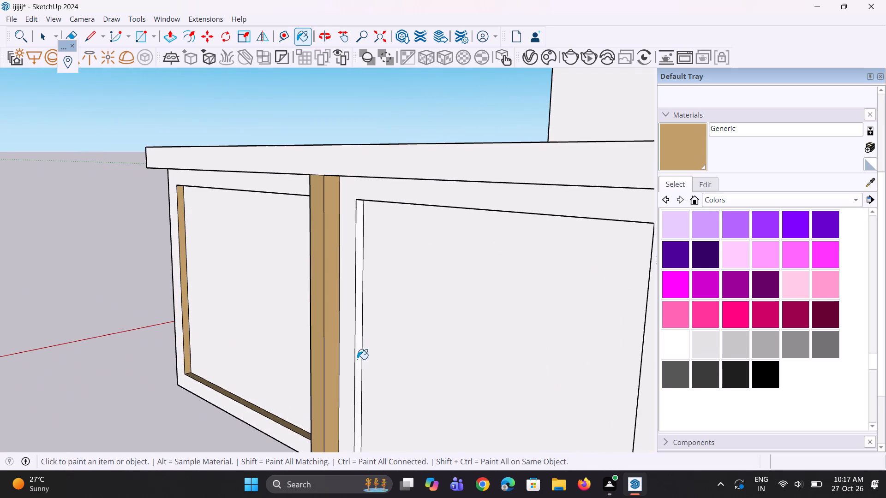
{"action": "left_click", "coordinate": [357, 359]}
{"action": "middle_click_drag", "start_coordinate": [341, 382], "coordinate": [413, 310]}
{"action": "scroll", "coordinate": [382, 353], "scroll_direction": "down", "scroll_amount": 4}
{"action": "middle_click_drag", "start_coordinate": [465, 213], "coordinate": [505, 154]}
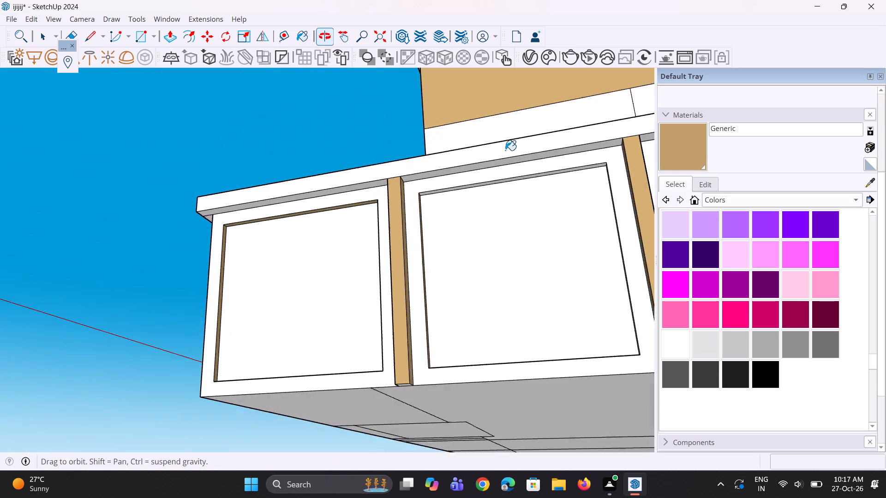
{"action": "scroll", "coordinate": [477, 192], "scroll_direction": "up", "scroll_amount": 8}
{"action": "left_click", "coordinate": [492, 177]}
{"action": "scroll", "coordinate": [377, 228], "scroll_direction": "down", "scroll_amount": 5}
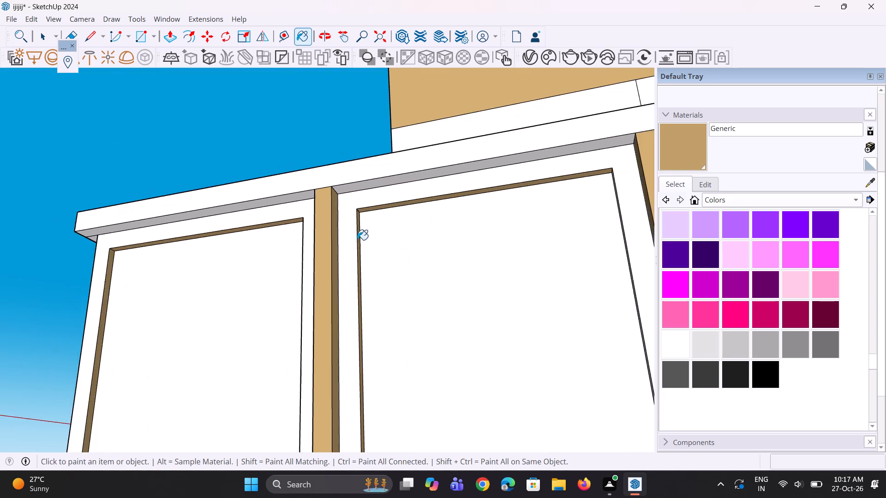
Paint the right and bottom reveals of the side wall's second recessed panel with the tan Generic material.
{"action": "scroll", "coordinate": [308, 264], "scroll_direction": "down", "scroll_amount": 5}
{"action": "middle_click_drag", "start_coordinate": [491, 311], "coordinate": [675, 415]}
{"action": "scroll", "coordinate": [531, 380], "scroll_direction": "up", "scroll_amount": 5}
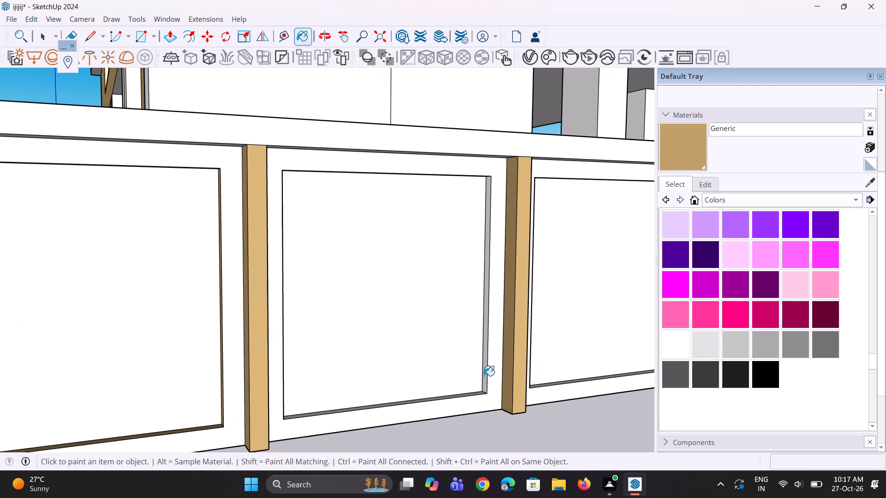
{"action": "left_click", "coordinate": [484, 376]}
{"action": "left_click", "coordinate": [471, 395]}
{"action": "middle_click_drag", "start_coordinate": [556, 386], "coordinate": [514, 412]}
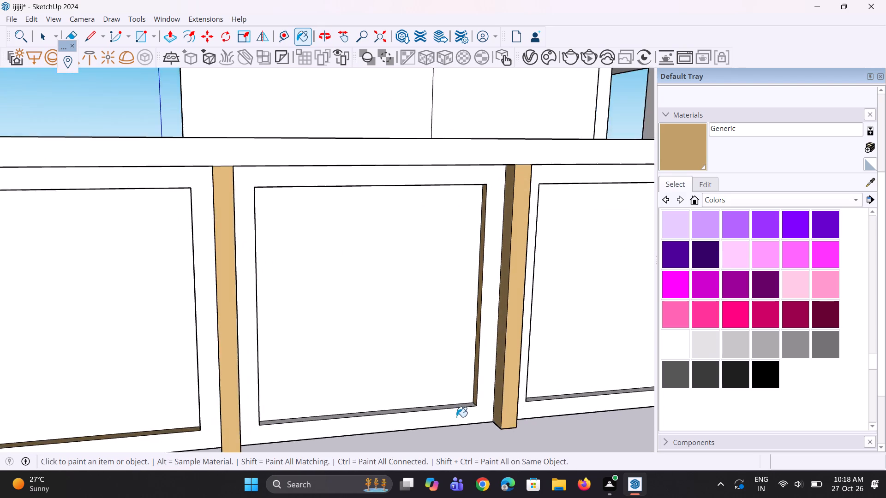
{"action": "scroll", "coordinate": [455, 417], "scroll_direction": "up", "scroll_amount": 3}
{"action": "left_click", "coordinate": [454, 406]}
{"action": "key", "text": "ctrl+z"}
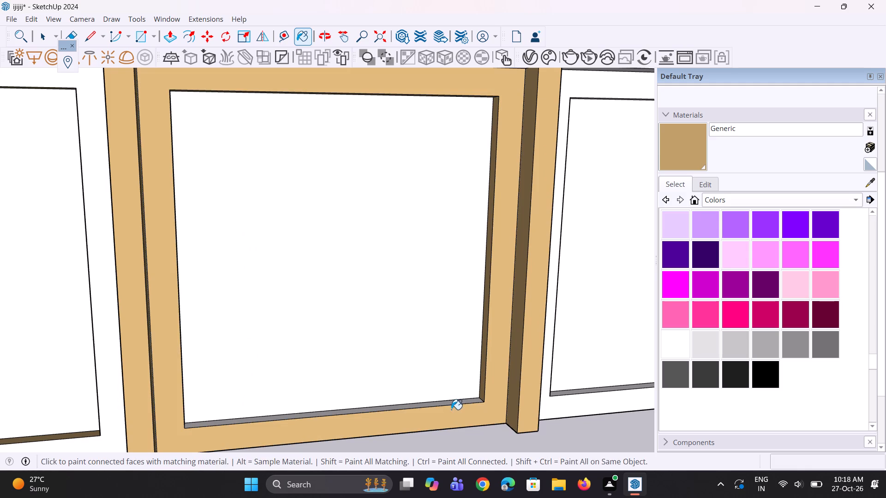
{"action": "scroll", "coordinate": [451, 409], "scroll_direction": "up", "scroll_amount": 1, "text": "ctrl"}
{"action": "left_click", "coordinate": [436, 400]}
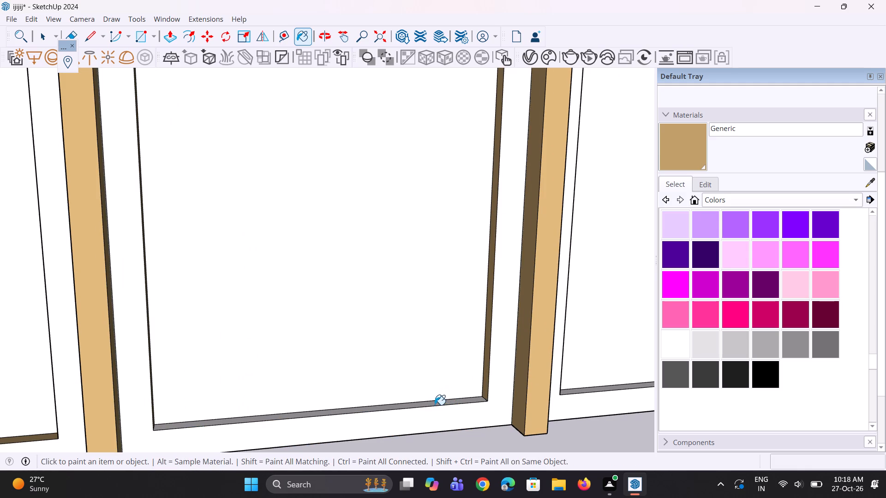
{"action": "left_click", "coordinate": [435, 405]}
Paint all four reveals of the side wall's third recessed panel with the tan Generic material.
{"action": "middle_click_drag", "start_coordinate": [553, 409], "coordinate": [307, 381]}
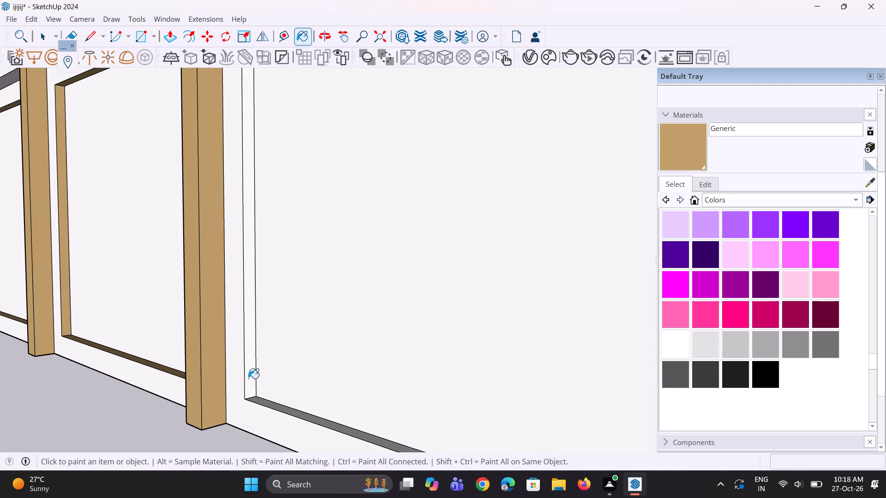
{"action": "left_click", "coordinate": [248, 379]}
{"action": "left_click", "coordinate": [265, 408]}
{"action": "left_click", "coordinate": [274, 409]}
{"action": "left_click", "coordinate": [287, 410]}
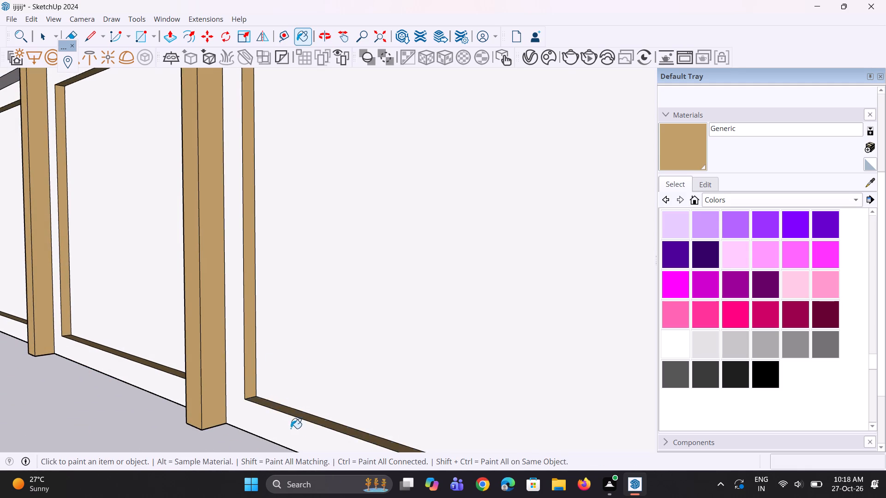
{"action": "scroll", "coordinate": [296, 436], "scroll_direction": "down", "scroll_amount": 6}
{"action": "middle_click_drag", "start_coordinate": [300, 344], "coordinate": [362, 251]}
{"action": "scroll", "coordinate": [350, 113], "scroll_direction": "up", "scroll_amount": 6}
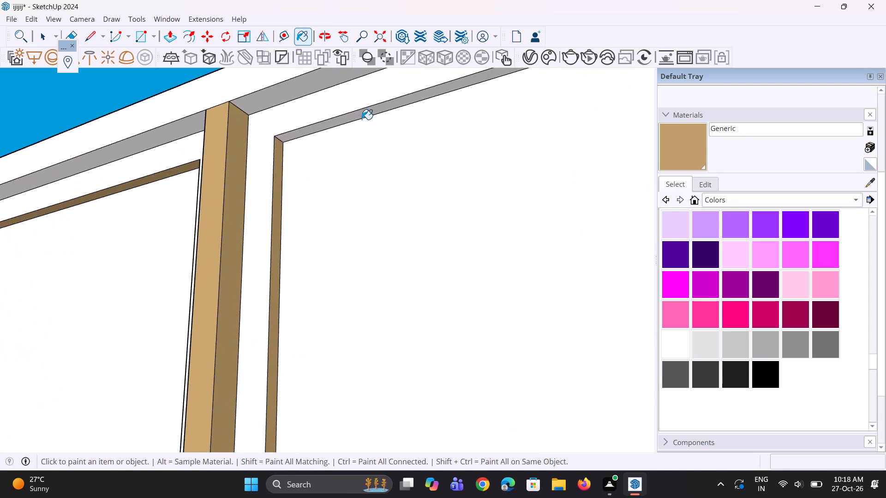
{"action": "left_click", "coordinate": [362, 115]}
{"action": "scroll", "coordinate": [236, 235], "scroll_direction": "down", "scroll_amount": 11}
{"action": "middle_click_drag", "start_coordinate": [386, 237], "coordinate": [808, 391]}
{"action": "scroll", "coordinate": [427, 278], "scroll_direction": "up", "scroll_amount": 5}
{"action": "left_click", "coordinate": [430, 288]}
Paint all four reveals of the side wall's fourth recessed panel with the tan Generic material.
{"action": "middle_click_drag", "start_coordinate": [504, 281], "coordinate": [444, 290]}
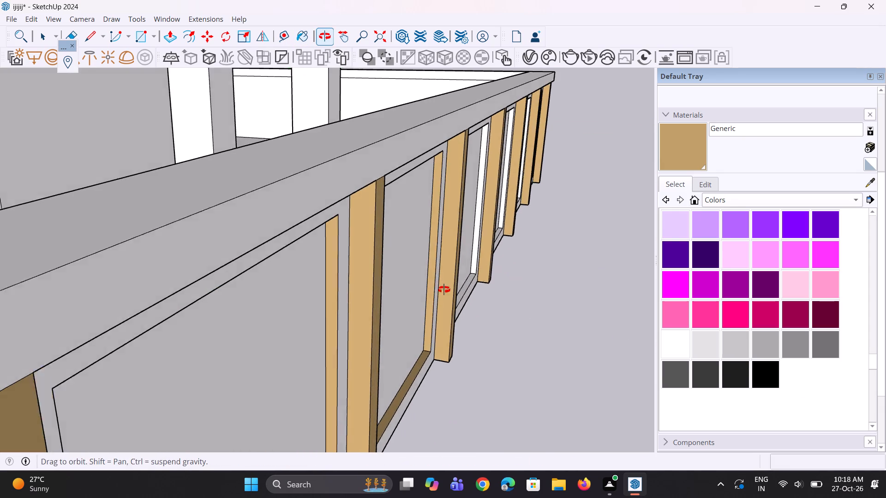
{"action": "middle_click_drag", "start_coordinate": [444, 290], "coordinate": [201, 279]}
{"action": "scroll", "coordinate": [120, 227], "scroll_direction": "down", "scroll_amount": 5}
{"action": "middle_click_drag", "start_coordinate": [287, 229], "coordinate": [123, 212]}
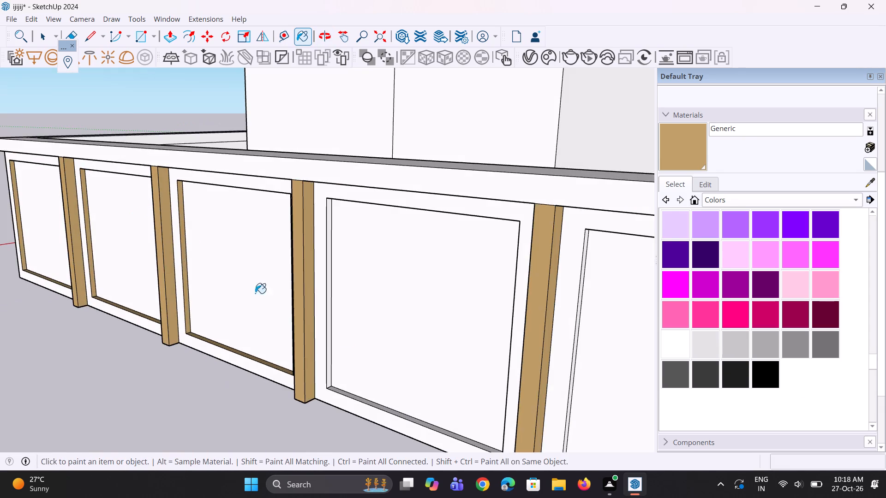
{"action": "scroll", "coordinate": [376, 360], "scroll_direction": "up", "scroll_amount": 2}
{"action": "left_click", "coordinate": [319, 379]}
{"action": "left_click", "coordinate": [328, 397]}
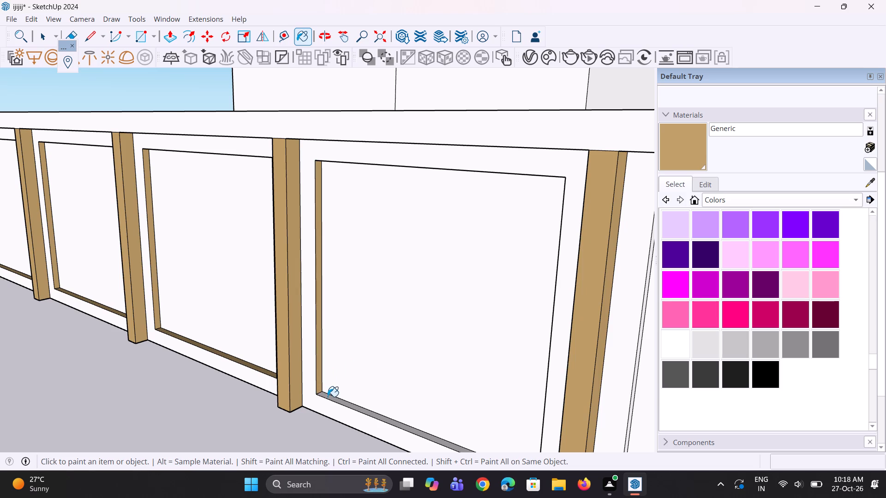
{"action": "middle_click_drag", "start_coordinate": [328, 397], "coordinate": [491, 398]}
{"action": "scroll", "coordinate": [217, 387], "scroll_direction": "down", "scroll_amount": 6}
{"action": "middle_click_drag", "start_coordinate": [359, 358], "coordinate": [446, 356]}
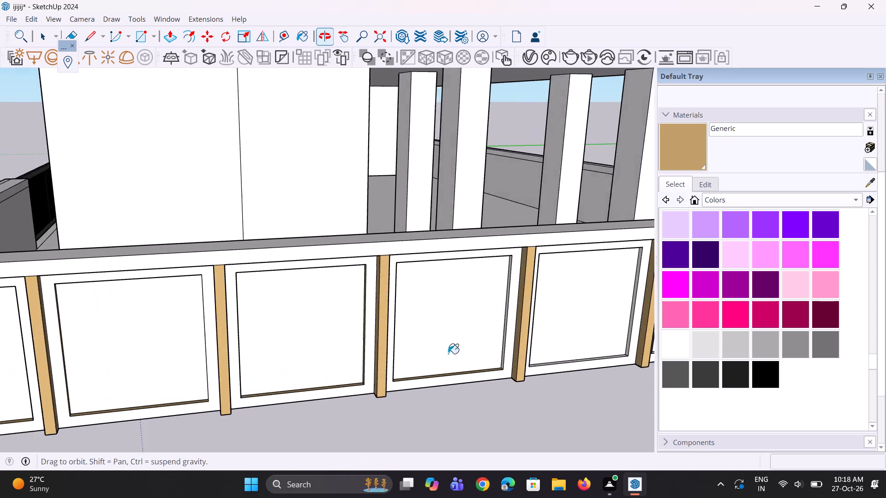
{"action": "scroll", "coordinate": [486, 334], "scroll_direction": "up", "scroll_amount": 9}
{"action": "left_click", "coordinate": [514, 357]}
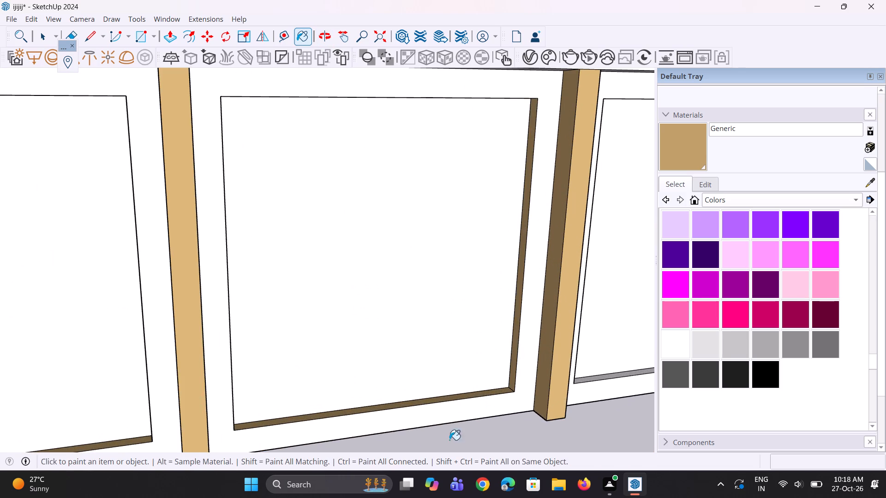
{"action": "scroll", "coordinate": [417, 453], "scroll_direction": "down", "scroll_amount": 6}
{"action": "middle_click_drag", "start_coordinate": [406, 285], "coordinate": [408, 258]}
{"action": "scroll", "coordinate": [402, 360], "scroll_direction": "down", "scroll_amount": 6}
{"action": "middle_click_drag", "start_coordinate": [401, 259], "coordinate": [415, 140]}
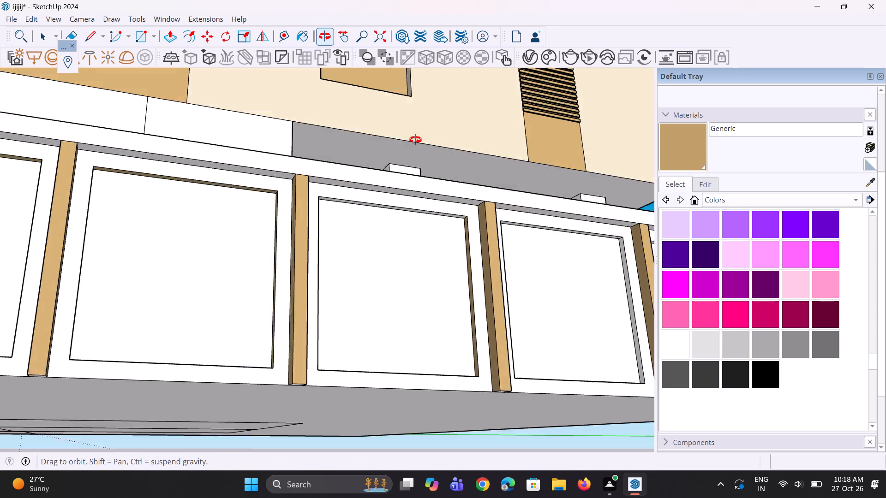
{"action": "middle_click_drag", "start_coordinate": [415, 140], "coordinate": [422, 131]}
{"action": "scroll", "coordinate": [415, 214], "scroll_direction": "up", "scroll_amount": 6}
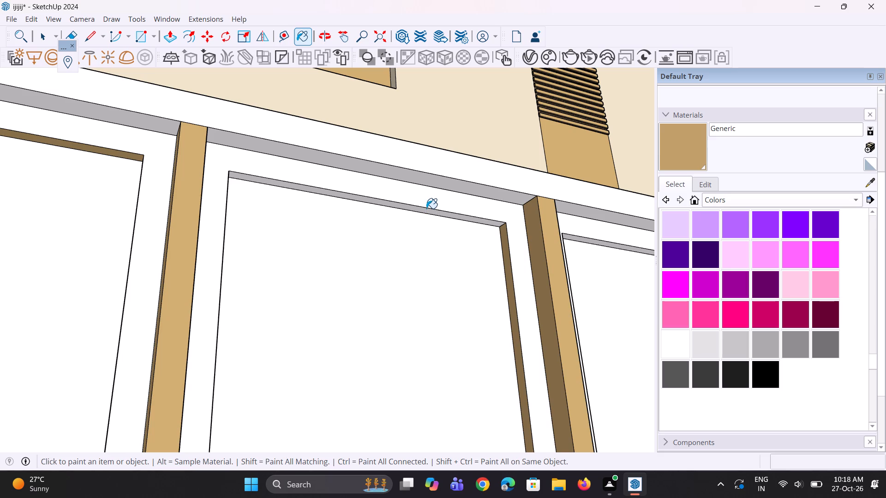
{"action": "left_click", "coordinate": [426, 208]}
{"action": "left_click", "coordinate": [421, 210]}
Paint all four reveals of the side wall's fifth recessed panel with the tan Generic material.
{"action": "scroll", "coordinate": [259, 266], "scroll_direction": "down", "scroll_amount": 4}
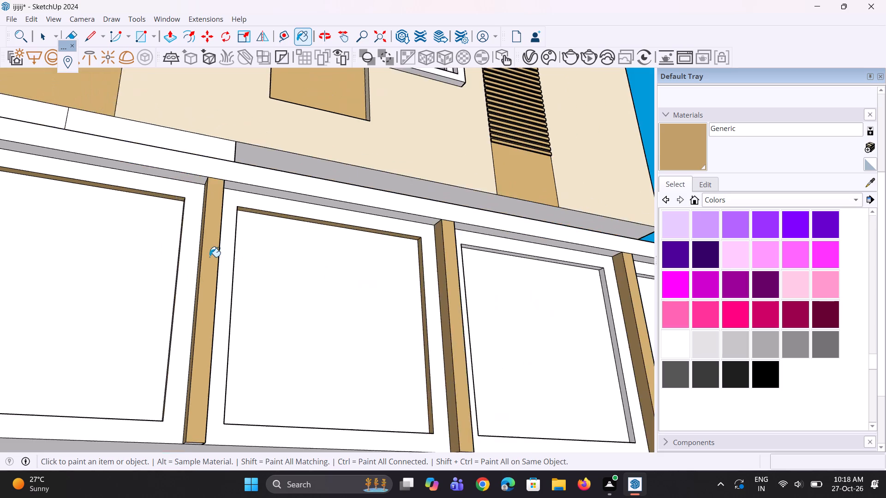
{"action": "scroll", "coordinate": [210, 257], "scroll_direction": "down", "scroll_amount": 6}
{"action": "middle_click_drag", "start_coordinate": [598, 295], "coordinate": [303, 379]}
{"action": "scroll", "coordinate": [198, 396], "scroll_direction": "up", "scroll_amount": 3}
{"action": "scroll", "coordinate": [149, 401], "scroll_direction": "up", "scroll_amount": 2}
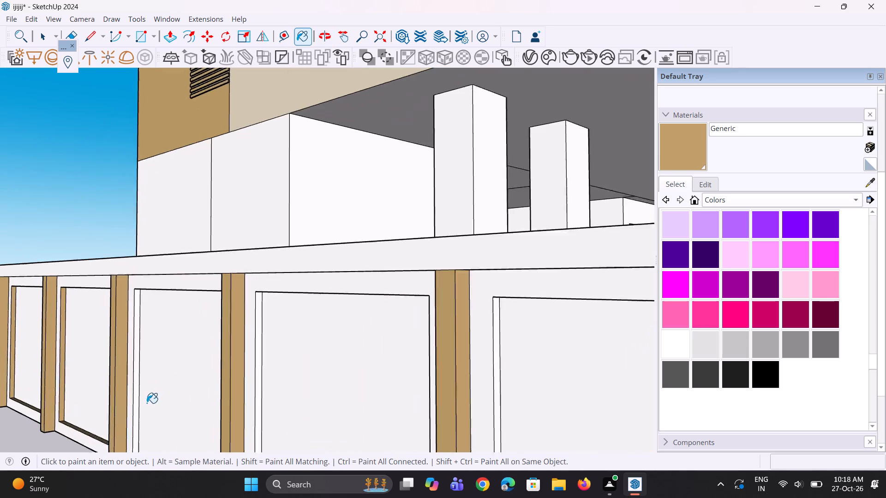
{"action": "scroll", "coordinate": [147, 403], "scroll_direction": "up", "scroll_amount": 4}
{"action": "left_click", "coordinate": [133, 411]}
{"action": "middle_click_drag", "start_coordinate": [165, 308], "coordinate": [263, 227]}
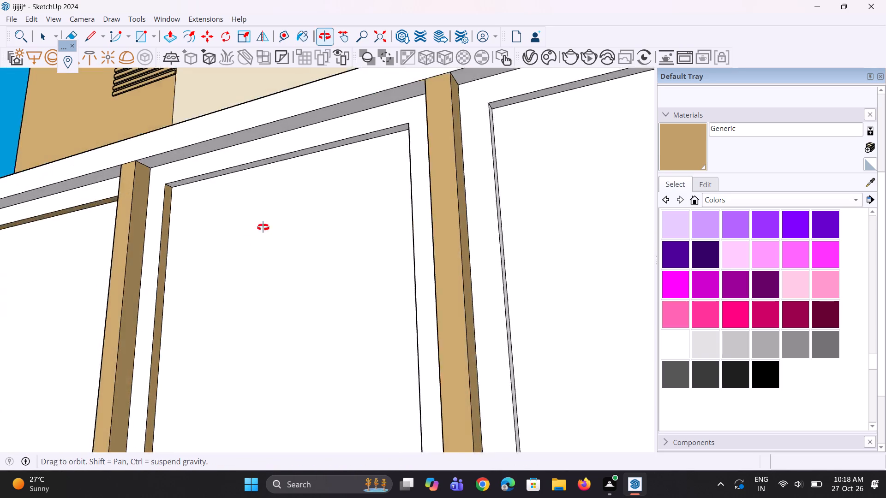
{"action": "middle_click_drag", "start_coordinate": [263, 227], "coordinate": [269, 218]}
{"action": "scroll", "coordinate": [289, 144], "scroll_direction": "up", "scroll_amount": 2}
{"action": "left_click", "coordinate": [315, 124]}
{"action": "middle_click_drag", "start_coordinate": [414, 199], "coordinate": [567, 273]}
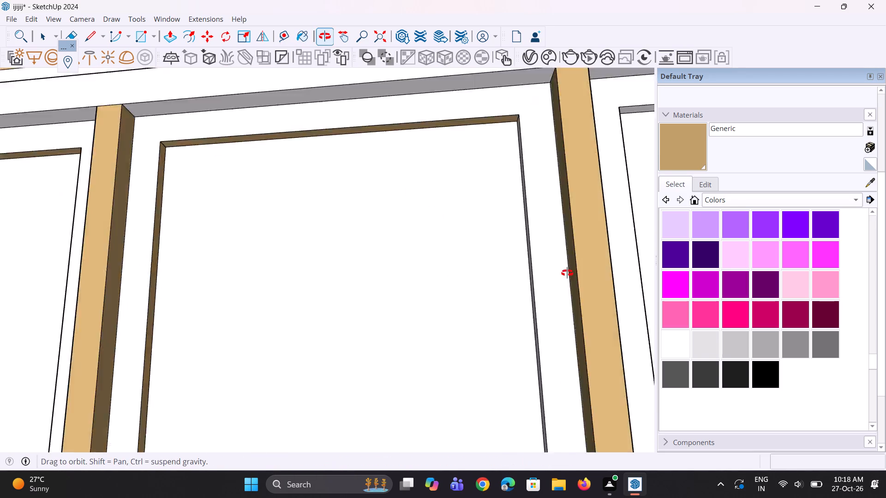
{"action": "middle_click_drag", "start_coordinate": [567, 273], "coordinate": [612, 280]}
{"action": "left_click", "coordinate": [535, 321]}
{"action": "scroll", "coordinate": [466, 260], "scroll_direction": "down", "scroll_amount": 2}
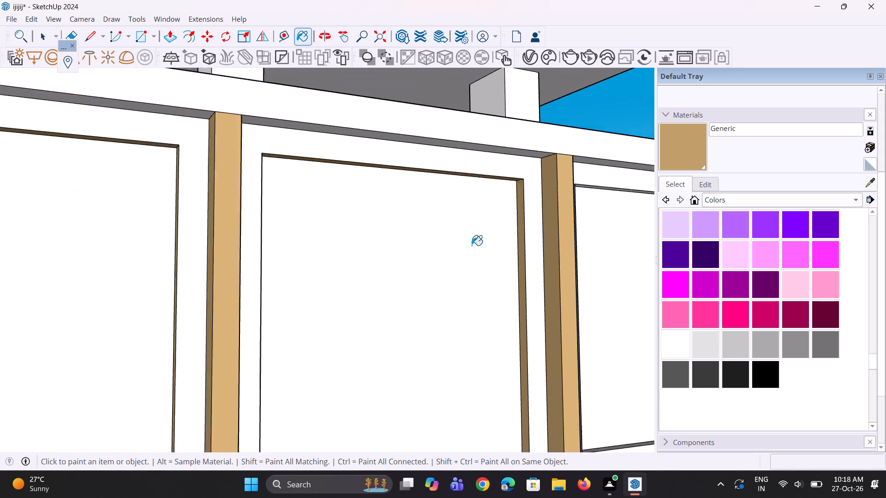
{"action": "scroll", "coordinate": [472, 245], "scroll_direction": "down", "scroll_amount": 5}
{"action": "middle_click_drag", "start_coordinate": [469, 309], "coordinate": [447, 391]}
{"action": "scroll", "coordinate": [443, 399], "scroll_direction": "up", "scroll_amount": 6}
{"action": "left_click", "coordinate": [447, 389]}
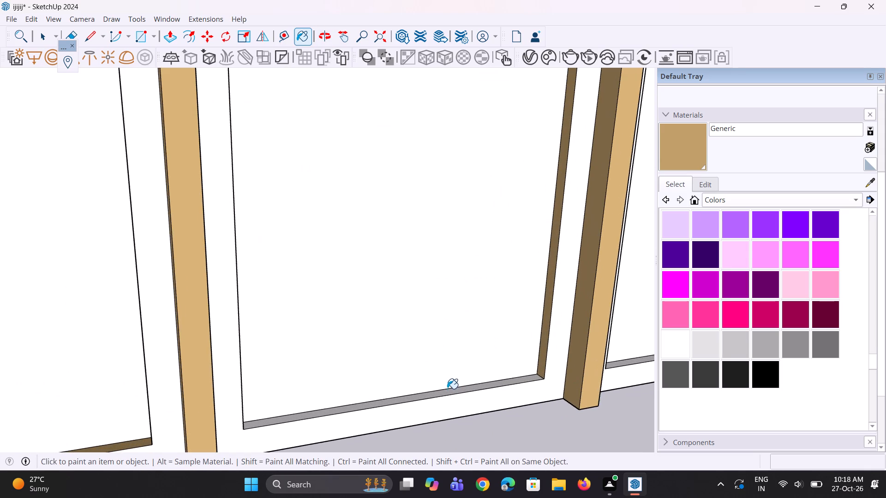
{"action": "left_click", "coordinate": [442, 394]}
Paint all four reveals of the side wall's sixth recessed panel with the tan Generic material.
{"action": "scroll", "coordinate": [245, 362], "scroll_direction": "down", "scroll_amount": 5}
{"action": "middle_click_drag", "start_coordinate": [560, 326], "coordinate": [360, 328]}
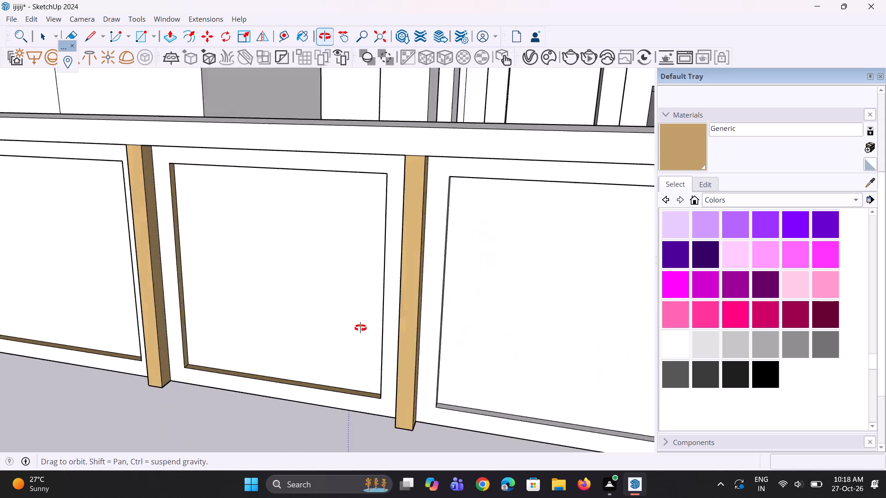
{"action": "middle_click_drag", "start_coordinate": [360, 328], "coordinate": [272, 316]}
{"action": "scroll", "coordinate": [355, 323], "scroll_direction": "up", "scroll_amount": 2}
{"action": "left_click", "coordinate": [338, 336]}
{"action": "middle_click_drag", "start_coordinate": [336, 338], "coordinate": [445, 354]}
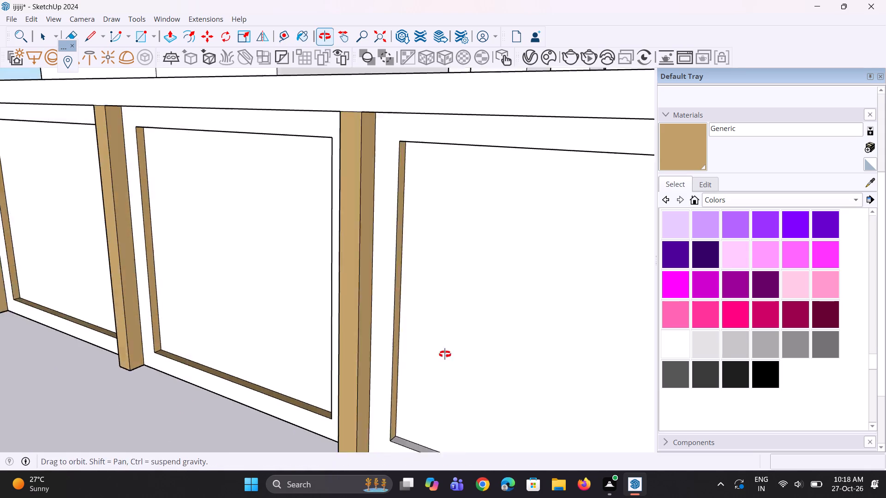
{"action": "middle_click_drag", "start_coordinate": [445, 354], "coordinate": [458, 354]}
{"action": "scroll", "coordinate": [244, 362], "scroll_direction": "down", "scroll_amount": 5}
{"action": "middle_click_drag", "start_coordinate": [306, 356], "coordinate": [494, 389]}
{"action": "scroll", "coordinate": [552, 343], "scroll_direction": "up", "scroll_amount": 6}
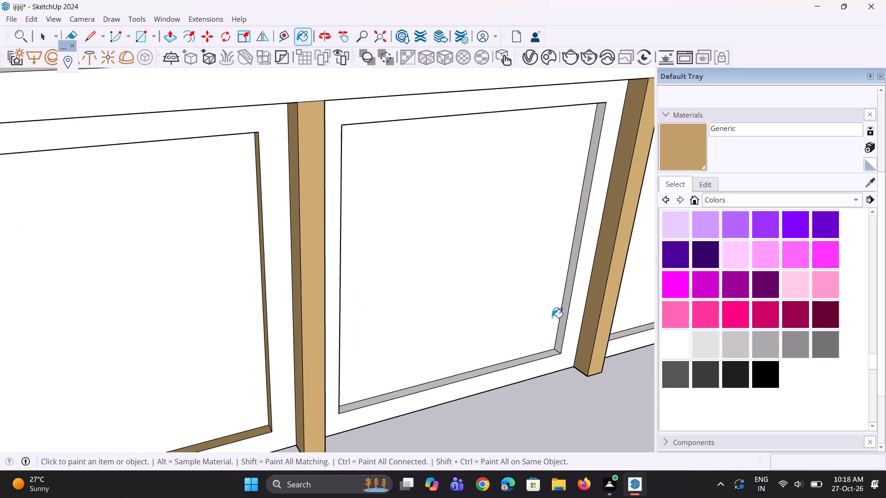
{"action": "scroll", "coordinate": [552, 318], "scroll_direction": "up", "scroll_amount": 3}
{"action": "left_click", "coordinate": [563, 326]}
{"action": "left_click", "coordinate": [538, 368]}
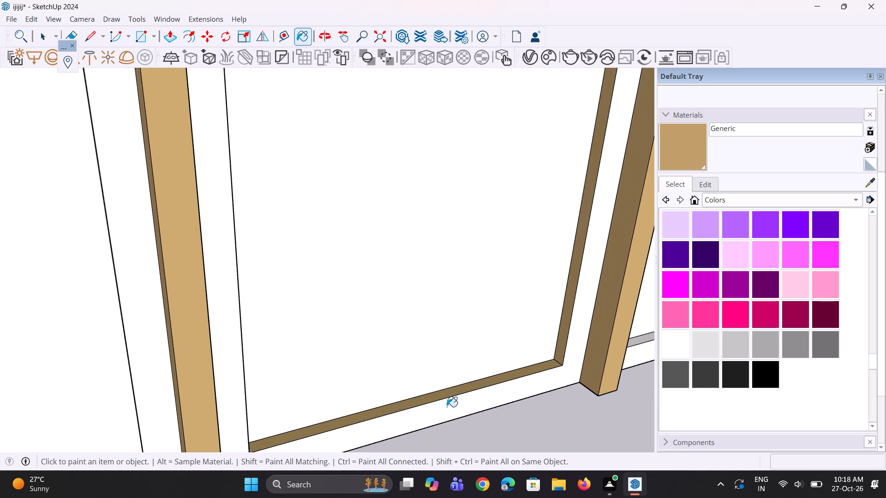
{"action": "scroll", "coordinate": [440, 410], "scroll_direction": "down", "scroll_amount": 10}
{"action": "middle_click_drag", "start_coordinate": [404, 340], "coordinate": [405, 161]}
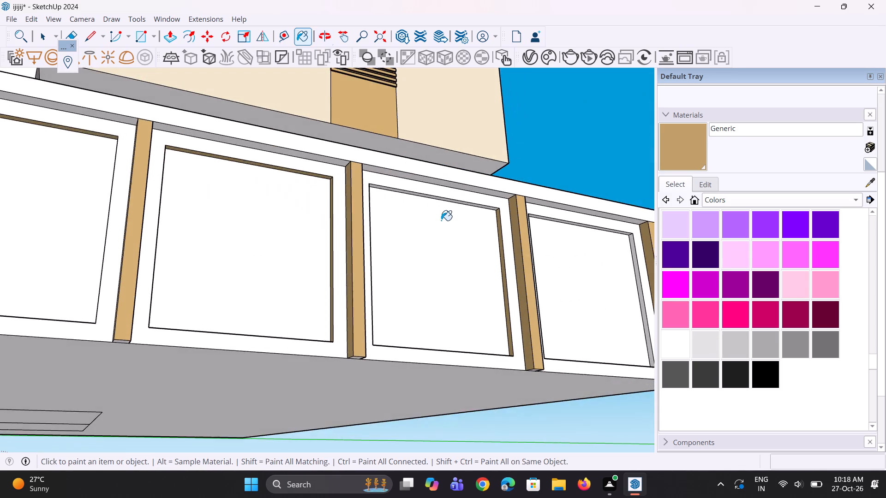
{"action": "scroll", "coordinate": [442, 220], "scroll_direction": "up", "scroll_amount": 9}
{"action": "left_click", "coordinate": [460, 196]}
Paint all four reveals of the side wall's seventh recessed panel, nearest the far corner, with the tan Generic material.
{"action": "middle_click_drag", "start_coordinate": [544, 240], "coordinate": [304, 259]}
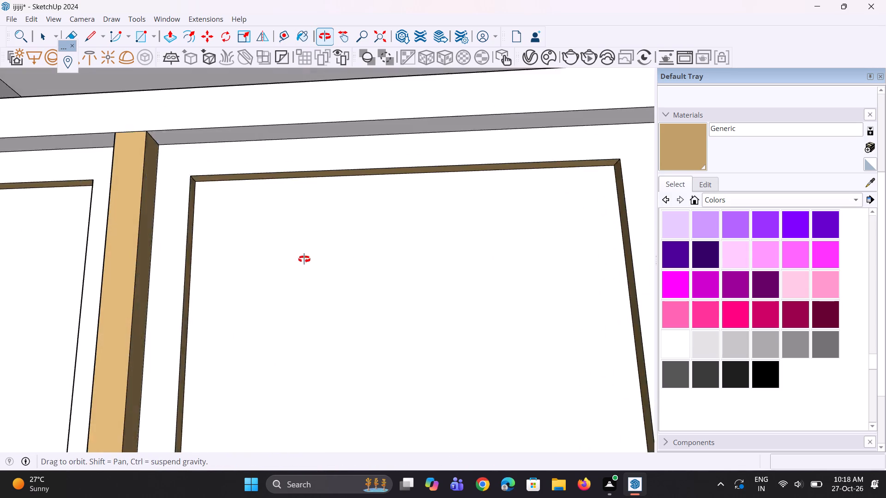
{"action": "middle_click_drag", "start_coordinate": [304, 259], "coordinate": [199, 260]}
{"action": "scroll", "coordinate": [212, 265], "scroll_direction": "down", "scroll_amount": 6}
{"action": "scroll", "coordinate": [275, 247], "scroll_direction": "down", "scroll_amount": 5}
{"action": "middle_click_drag", "start_coordinate": [321, 285], "coordinate": [290, 354]}
{"action": "scroll", "coordinate": [293, 349], "scroll_direction": "down", "scroll_amount": 1}
{"action": "scroll", "coordinate": [306, 412], "scroll_direction": "up", "scroll_amount": 1}
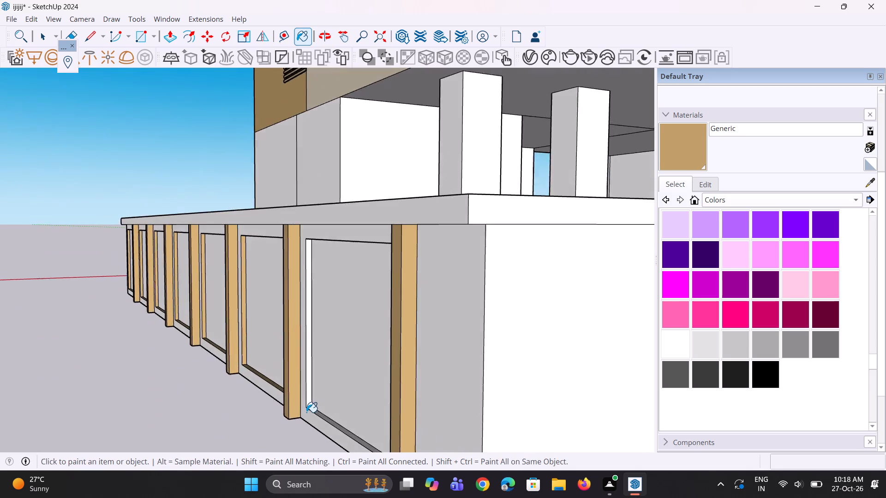
{"action": "scroll", "coordinate": [306, 412], "scroll_direction": "up", "scroll_amount": 6}
{"action": "left_click", "coordinate": [308, 397]}
{"action": "left_click", "coordinate": [317, 413]}
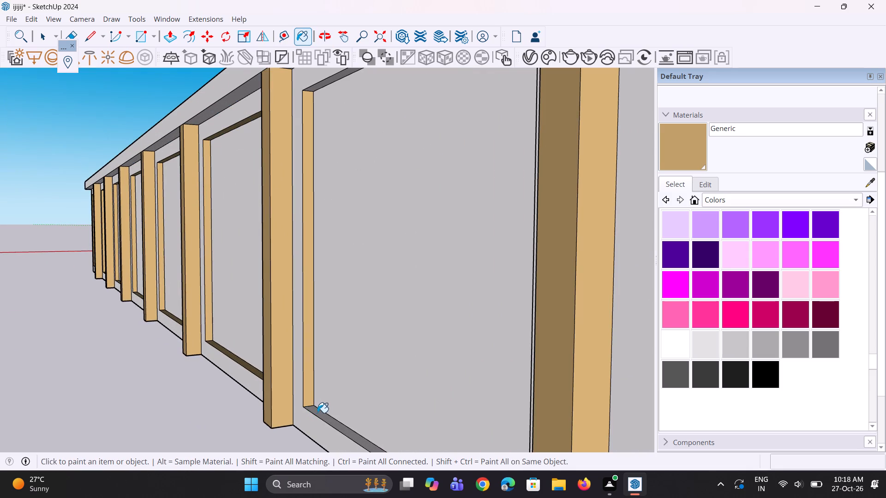
{"action": "middle_click_drag", "start_coordinate": [315, 415], "coordinate": [604, 418]}
{"action": "scroll", "coordinate": [277, 393], "scroll_direction": "down", "scroll_amount": 5}
{"action": "middle_click_drag", "start_coordinate": [318, 382], "coordinate": [430, 396]}
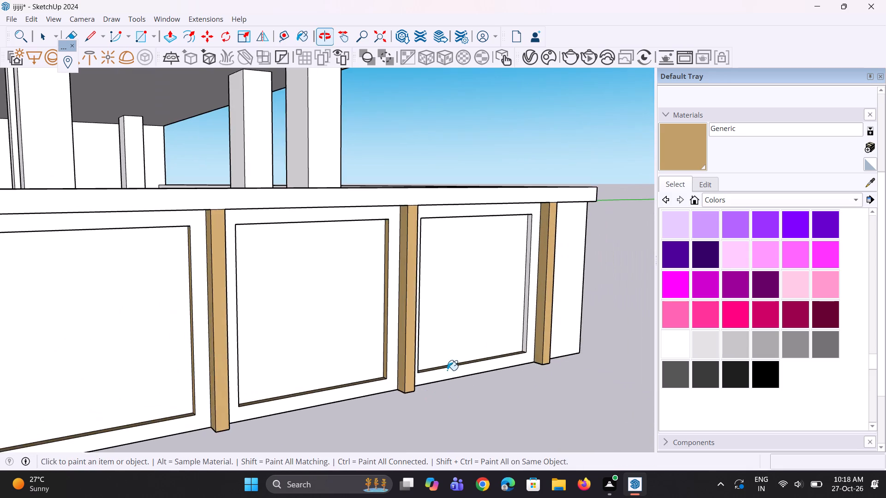
{"action": "scroll", "coordinate": [482, 333], "scroll_direction": "up", "scroll_amount": 6}
{"action": "left_click", "coordinate": [534, 348]}
{"action": "scroll", "coordinate": [411, 428], "scroll_direction": "down", "scroll_amount": 5}
{"action": "middle_click_drag", "start_coordinate": [391, 367], "coordinate": [383, 274]}
{"action": "scroll", "coordinate": [391, 367], "scroll_direction": "up", "scroll_amount": 1}
{"action": "scroll", "coordinate": [387, 171], "scroll_direction": "up", "scroll_amount": 9}
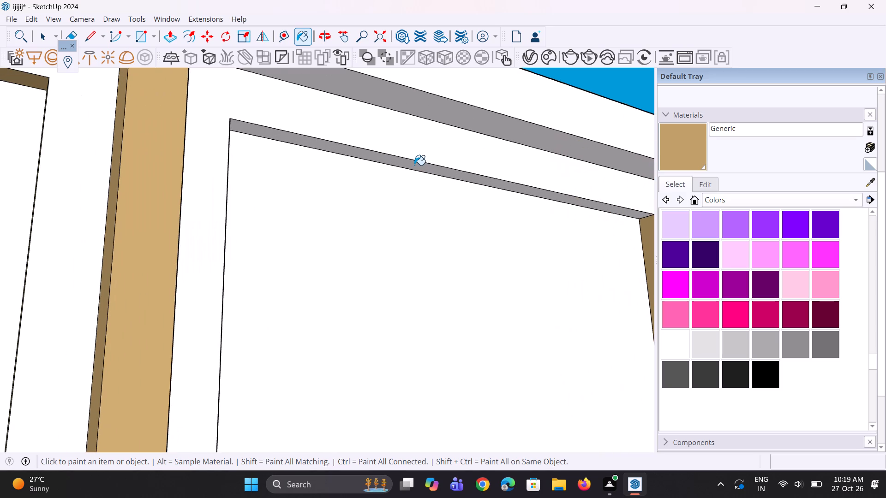
{"action": "left_click", "coordinate": [414, 165]}
Sample the beige Generic#3 material from the building facade and paint the faces of all seven side wall panels with it.
{"action": "scroll", "coordinate": [346, 211], "scroll_direction": "down", "scroll_amount": 10}
{"action": "middle_click_drag", "start_coordinate": [509, 188], "coordinate": [447, 310]}
{"action": "scroll", "coordinate": [447, 310], "scroll_direction": "down", "scroll_amount": 1}
{"action": "scroll", "coordinate": [421, 269], "scroll_direction": "down", "scroll_amount": 7}
{"action": "middle_click_drag", "start_coordinate": [392, 330], "coordinate": [326, 355]}
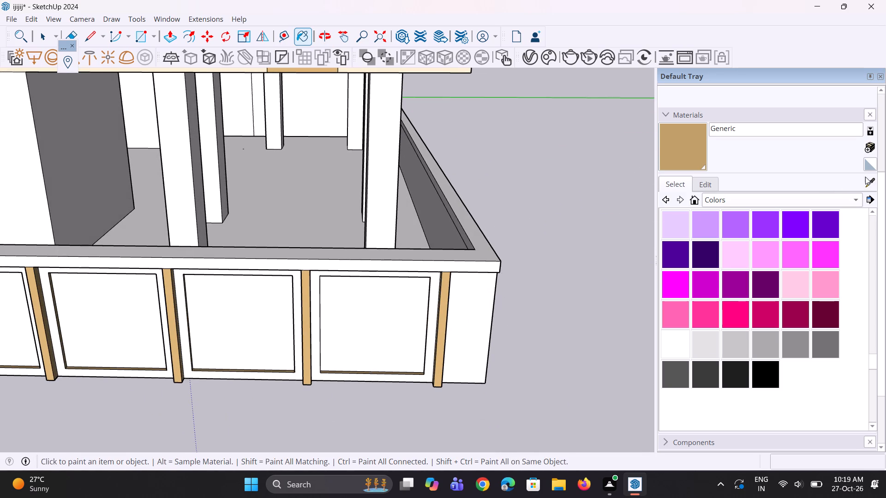
{"action": "left_click", "coordinate": [871, 178]}
{"action": "scroll", "coordinate": [409, 365], "scroll_direction": "down", "scroll_amount": 10}
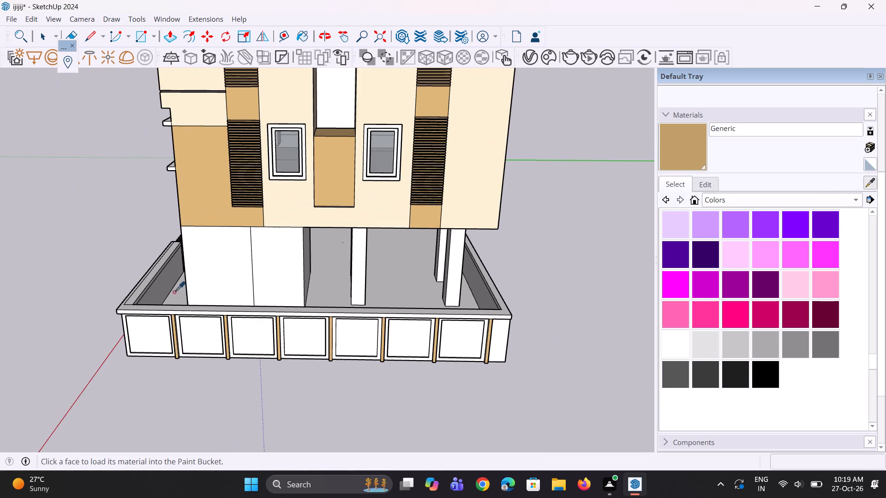
{"action": "scroll", "coordinate": [293, 300], "scroll_direction": "down", "scroll_amount": 11}
{"action": "middle_click_drag", "start_coordinate": [234, 286], "coordinate": [294, 242]}
{"action": "middle_click_drag", "start_coordinate": [133, 231], "coordinate": [189, 232]}
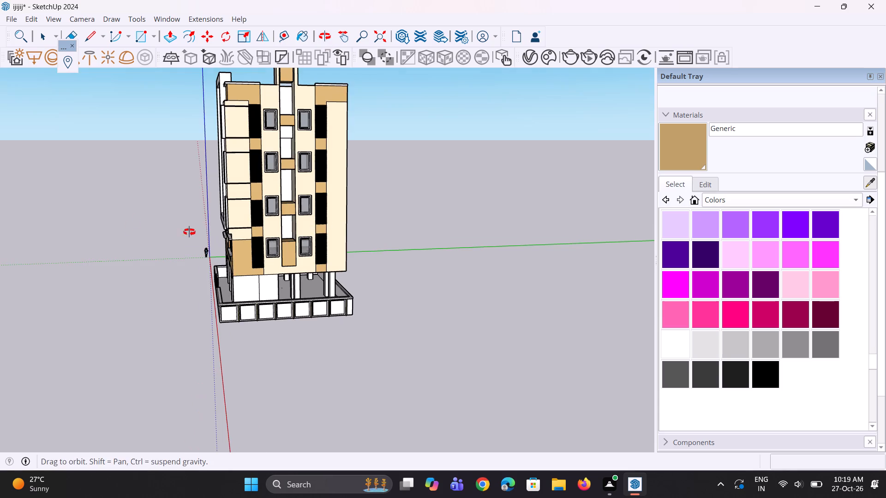
{"action": "middle_click_drag", "start_coordinate": [189, 232], "coordinate": [285, 209]}
{"action": "scroll", "coordinate": [282, 196], "scroll_direction": "up", "scroll_amount": 6}
{"action": "left_click", "coordinate": [273, 209]}
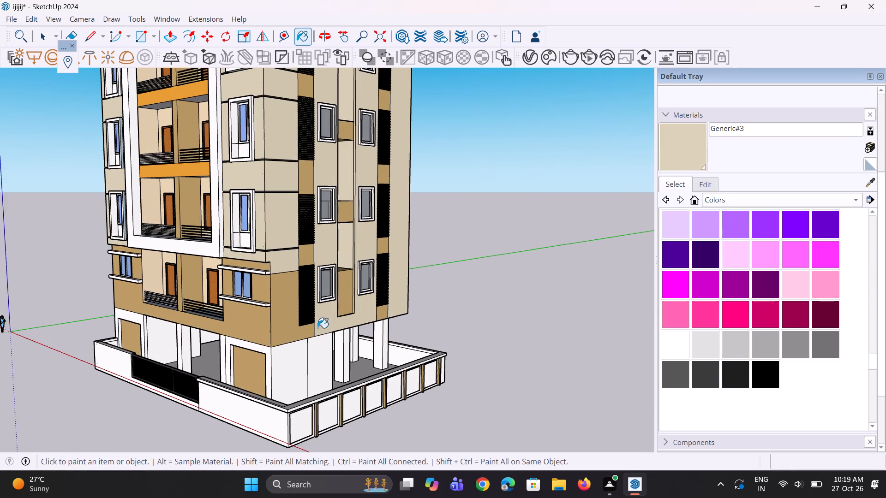
{"action": "scroll", "coordinate": [287, 387], "scroll_direction": "up", "scroll_amount": 6}
{"action": "left_click", "coordinate": [306, 435]}
{"action": "left_click", "coordinate": [353, 432]}
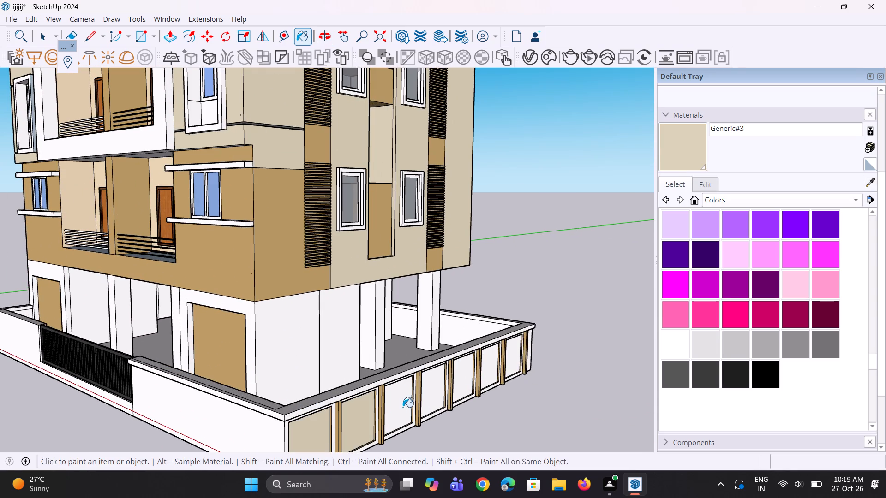
{"action": "left_click", "coordinate": [403, 407]}
{"action": "left_click", "coordinate": [434, 392]}
{"action": "left_click", "coordinate": [455, 379]}
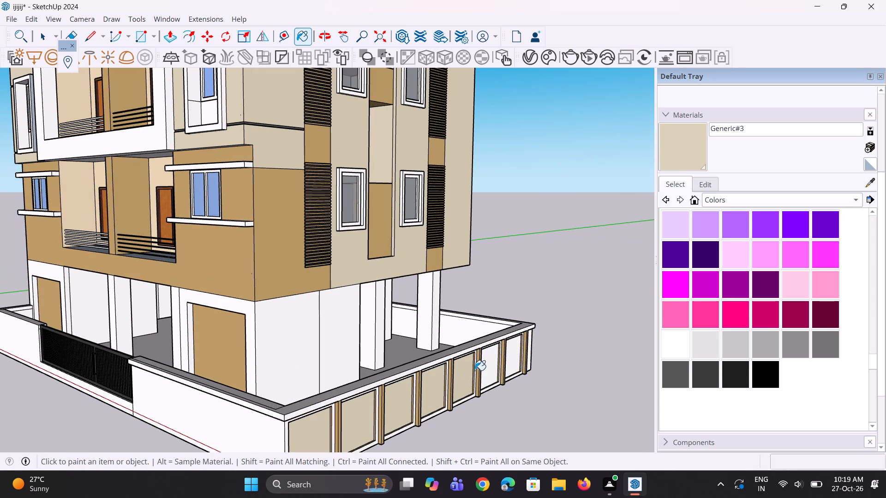
{"action": "left_click", "coordinate": [489, 363]}
{"action": "left_click", "coordinate": [508, 358]}
Paint the front boundary wall's outer faces on both sides of and below the gate with the beige Generic#3 material.
{"action": "scroll", "coordinate": [347, 330], "scroll_direction": "down", "scroll_amount": 4}
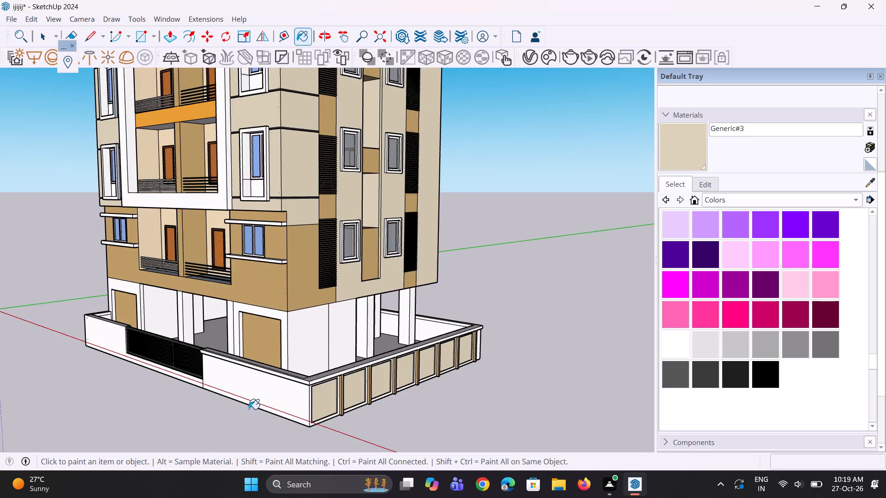
{"action": "scroll", "coordinate": [230, 425], "scroll_direction": "up", "scroll_amount": 1}
{"action": "middle_click_drag", "start_coordinate": [230, 425], "coordinate": [221, 377]}
{"action": "scroll", "coordinate": [228, 376], "scroll_direction": "up", "scroll_amount": 3}
{"action": "left_click", "coordinate": [262, 367]}
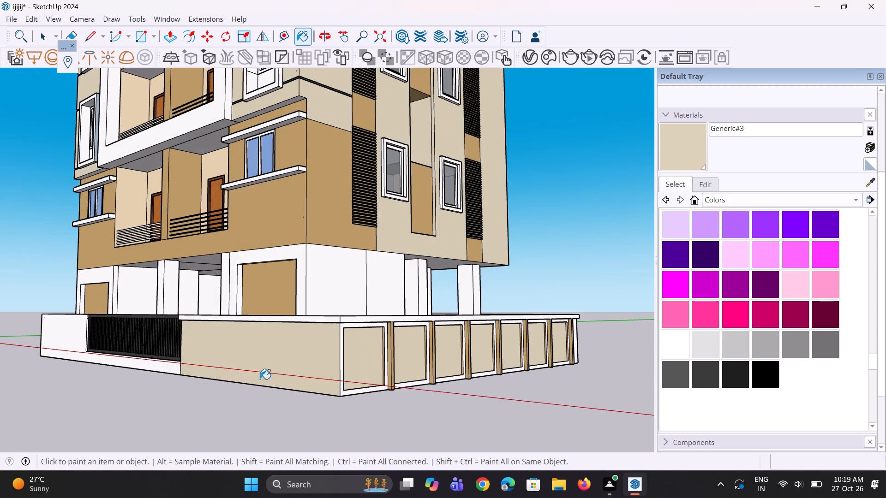
{"action": "scroll", "coordinate": [284, 433], "scroll_direction": "down", "scroll_amount": 6}
{"action": "scroll", "coordinate": [190, 382], "scroll_direction": "up", "scroll_amount": 1}
{"action": "middle_click_drag", "start_coordinate": [190, 382], "coordinate": [221, 378]}
{"action": "scroll", "coordinate": [162, 390], "scroll_direction": "up", "scroll_amount": 2}
{"action": "left_click", "coordinate": [167, 385]}
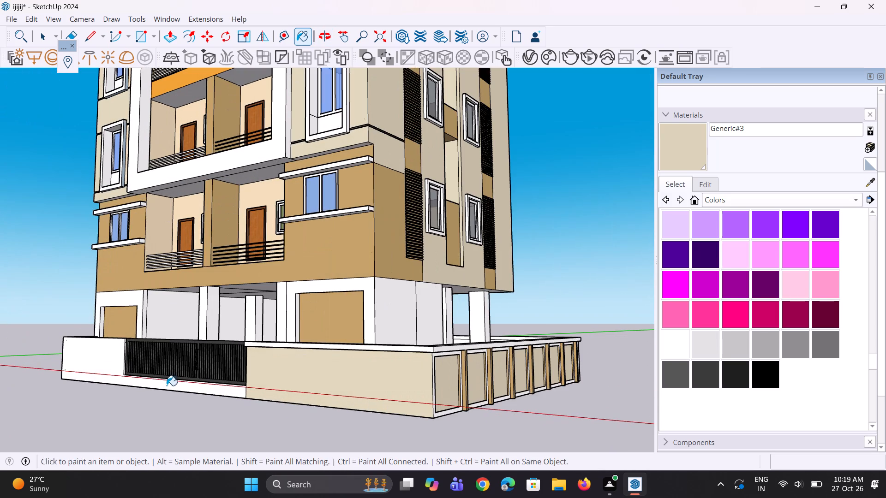
Erase the vertical edge below the gate's end that divides the two painted faces of the front boundary wall.
{"action": "middle_click_drag", "start_coordinate": [171, 401], "coordinate": [210, 398]}
{"action": "scroll", "coordinate": [236, 388], "scroll_direction": "up", "scroll_amount": 7}
{"action": "key", "text": "e"}
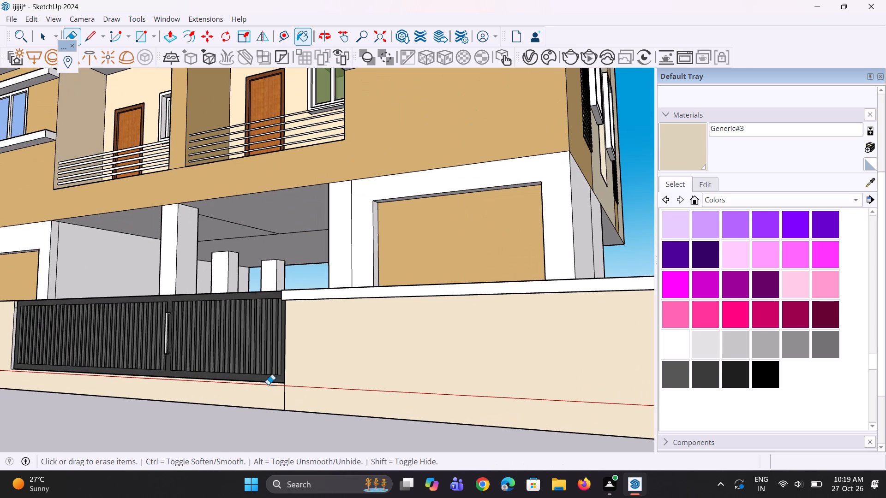
{"action": "left_click_drag", "start_coordinate": [281, 396], "coordinate": [301, 398]}
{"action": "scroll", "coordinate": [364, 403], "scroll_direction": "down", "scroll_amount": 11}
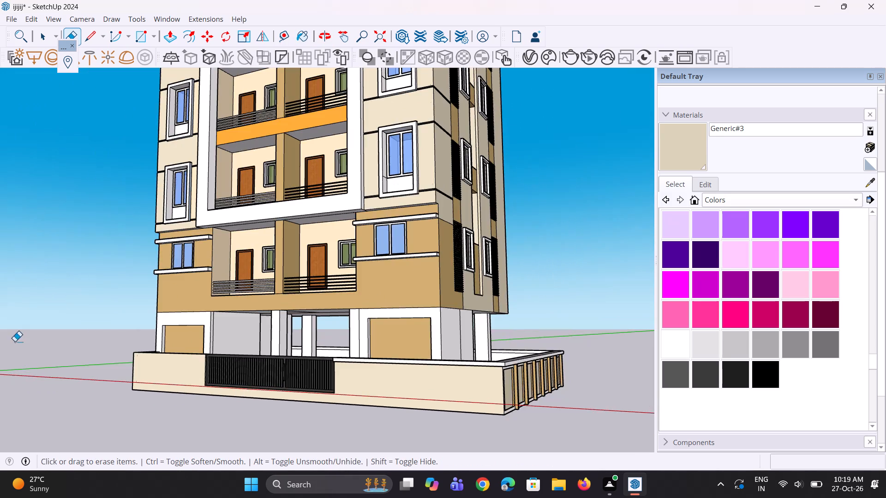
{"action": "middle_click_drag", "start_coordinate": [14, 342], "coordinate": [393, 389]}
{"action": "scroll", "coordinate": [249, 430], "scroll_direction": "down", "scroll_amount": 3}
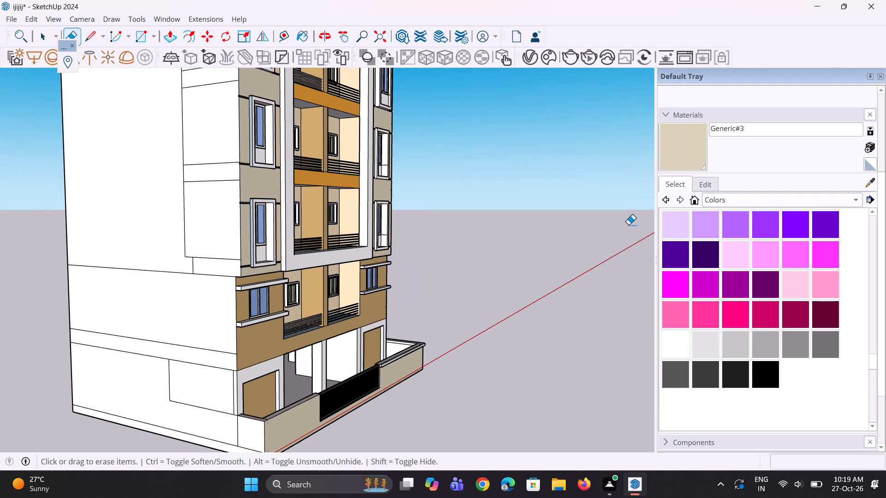
Paint the outer face of the short return wall at the front boundary wall's garage-side corner with the beige Generic#3 material.
{"action": "left_click", "coordinate": [667, 149]}
{"action": "scroll", "coordinate": [442, 389], "scroll_direction": "up", "scroll_amount": 3}
{"action": "scroll", "coordinate": [207, 439], "scroll_direction": "up", "scroll_amount": 3}
{"action": "left_click", "coordinate": [181, 441]}
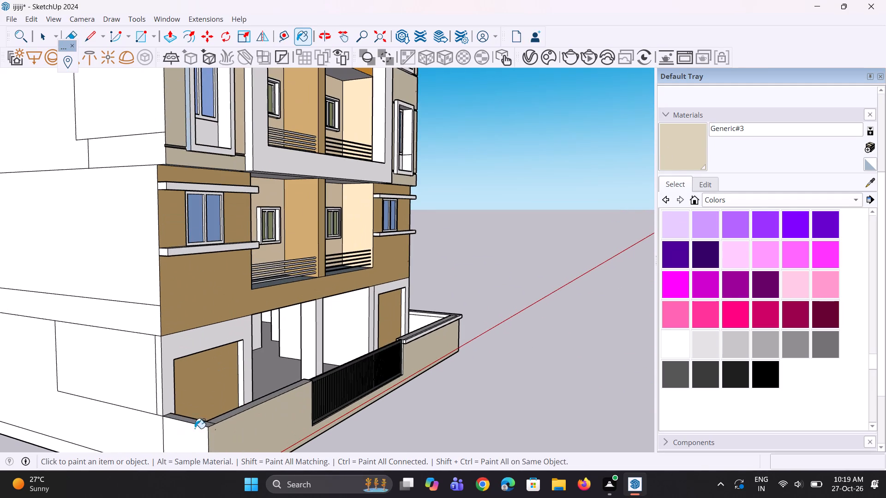
Erase the edge across the boundary wall's top where the short return meets the front wall.
{"action": "scroll", "coordinate": [216, 327], "scroll_direction": "down", "scroll_amount": 5}
{"action": "middle_click_drag", "start_coordinate": [375, 322], "coordinate": [298, 352]}
{"action": "scroll", "coordinate": [210, 402], "scroll_direction": "up", "scroll_amount": 3}
{"action": "scroll", "coordinate": [130, 371], "scroll_direction": "up", "scroll_amount": 4}
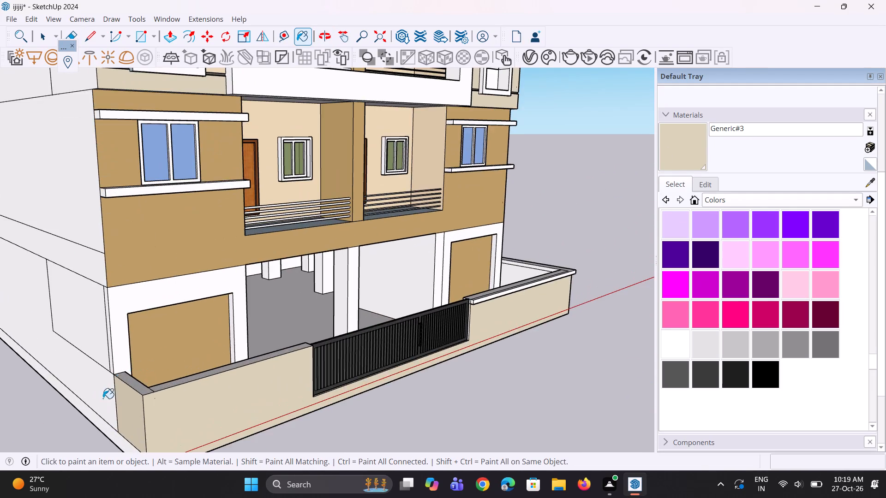
{"action": "middle_click_drag", "start_coordinate": [106, 408], "coordinate": [114, 428]}
{"action": "scroll", "coordinate": [114, 428], "scroll_direction": "up", "scroll_amount": 12}
{"action": "key", "text": "e"}
{"action": "scroll", "coordinate": [187, 424], "scroll_direction": "up", "scroll_amount": 3}
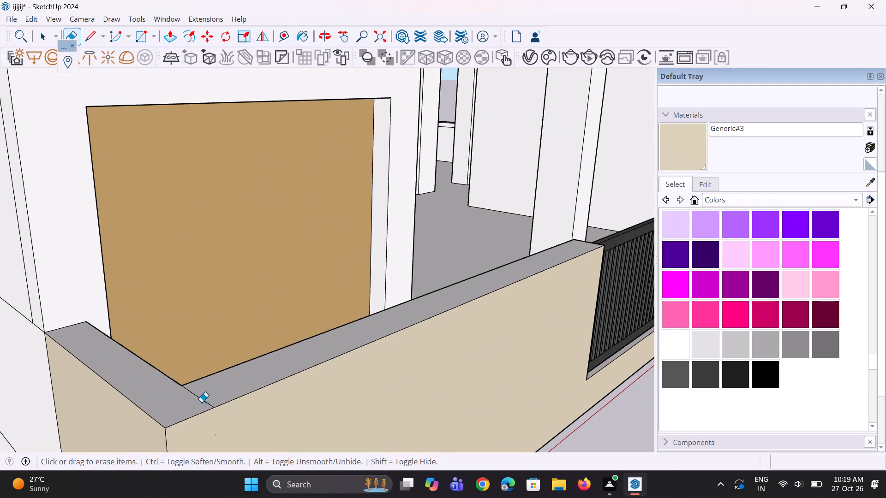
{"action": "left_click", "coordinate": [204, 401]}
Erase the diagonal joint and the lengthwise dividing line on the wall coping at the corner of the front wall and paneled side wall.
{"action": "scroll", "coordinate": [152, 404], "scroll_direction": "down", "scroll_amount": 6}
{"action": "middle_click_drag", "start_coordinate": [185, 405], "coordinate": [109, 395]}
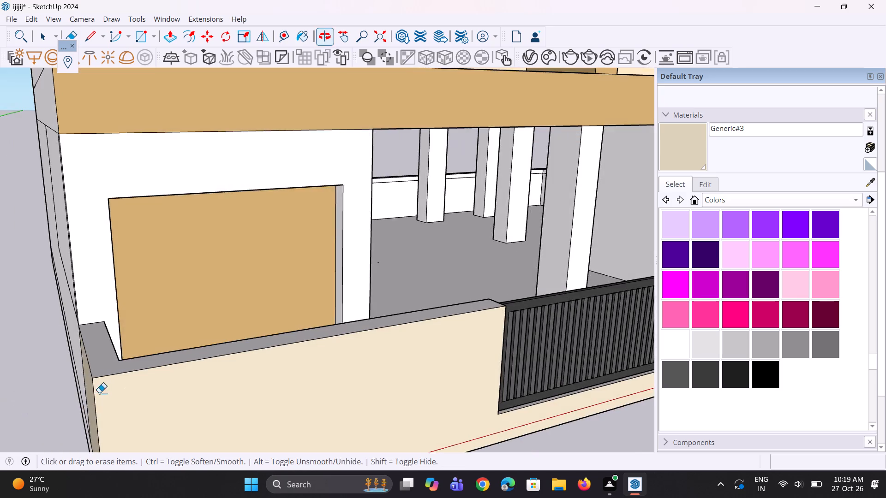
{"action": "scroll", "coordinate": [73, 388], "scroll_direction": "down", "scroll_amount": 12}
{"action": "middle_click_drag", "start_coordinate": [218, 403], "coordinate": [162, 458]}
{"action": "scroll", "coordinate": [437, 325], "scroll_direction": "up", "scroll_amount": 3}
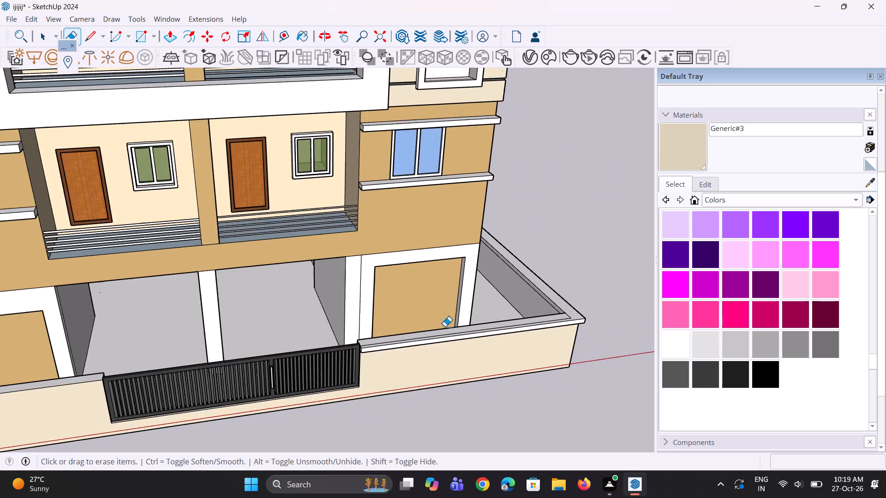
{"action": "scroll", "coordinate": [445, 326], "scroll_direction": "up", "scroll_amount": 4}
{"action": "middle_click_drag", "start_coordinate": [576, 328], "coordinate": [517, 332]}
{"action": "scroll", "coordinate": [593, 335], "scroll_direction": "up", "scroll_amount": 8}
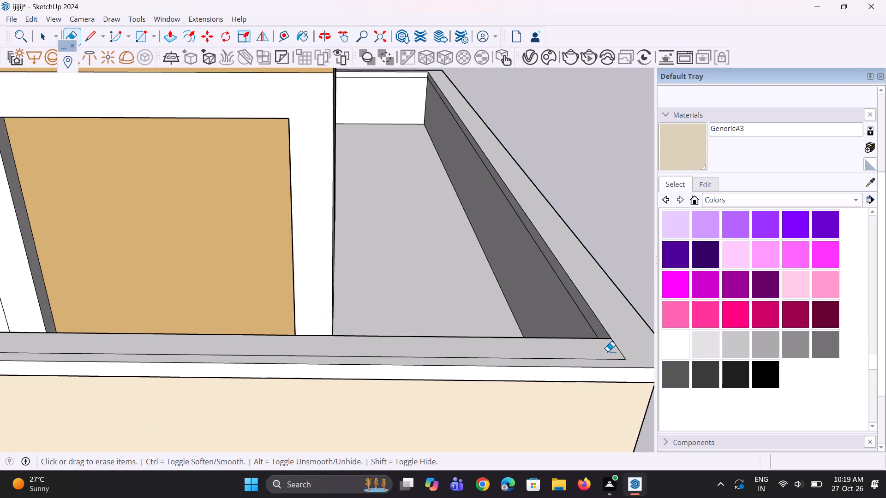
{"action": "scroll", "coordinate": [608, 351], "scroll_direction": "up", "scroll_amount": 1}
{"action": "left_click_drag", "start_coordinate": [612, 351], "coordinate": [637, 350]}
{"action": "scroll", "coordinate": [629, 354], "scroll_direction": "up", "scroll_amount": 2}
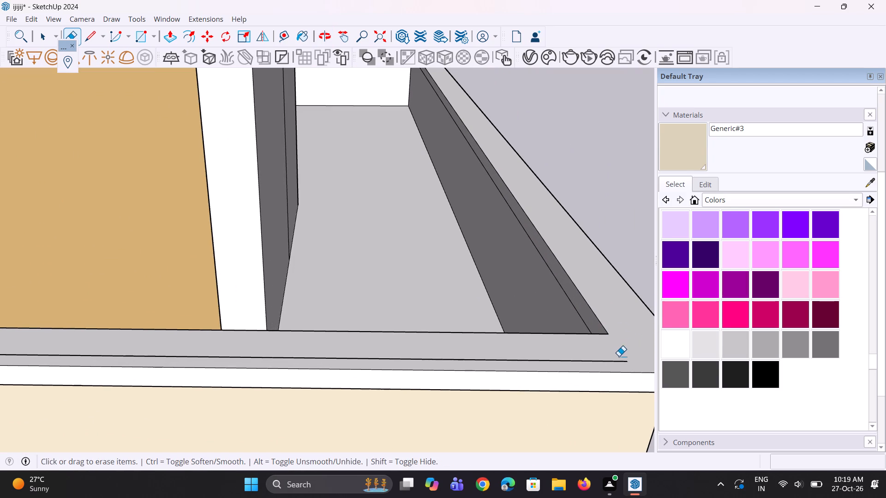
{"action": "left_click_drag", "start_coordinate": [617, 358], "coordinate": [605, 368]}
Examine the boundary wall, gate and front facade from close up and from a distance.
{"action": "scroll", "coordinate": [593, 360], "scroll_direction": "down", "scroll_amount": 5}
{"action": "scroll", "coordinate": [525, 354], "scroll_direction": "down", "scroll_amount": 6}
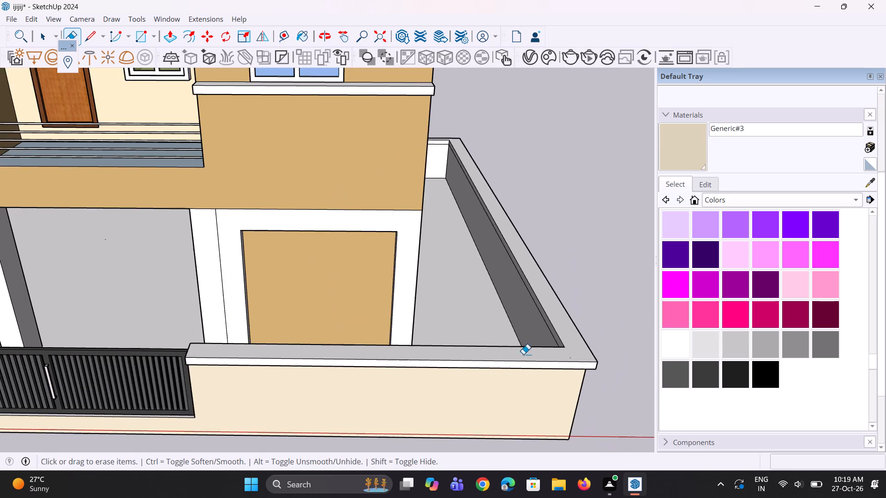
{"action": "middle_click_drag", "start_coordinate": [281, 375], "coordinate": [234, 328]}
{"action": "scroll", "coordinate": [234, 328], "scroll_direction": "up", "scroll_amount": 1}
{"action": "key", "text": "space"}
{"action": "key", "text": "space"}
{"action": "key", "text": "space"}
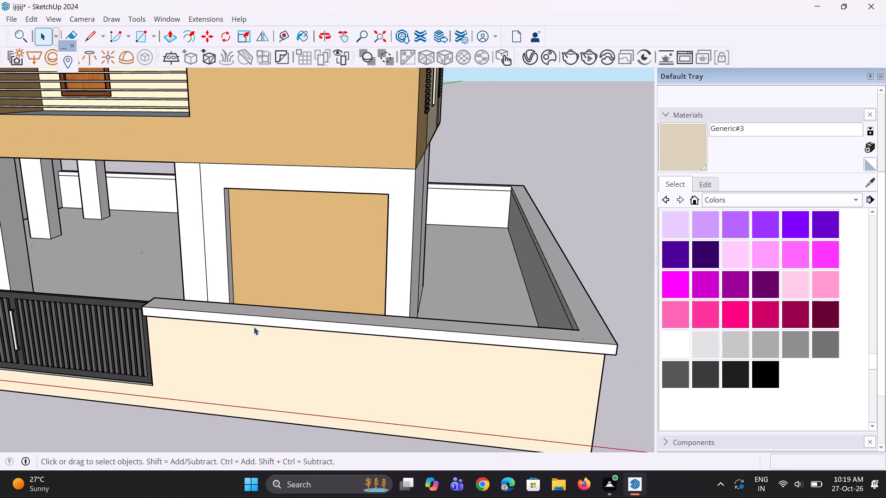
{"action": "key", "text": "space"}
{"action": "middle_click_drag", "start_coordinate": [359, 330], "coordinate": [301, 299]}
{"action": "scroll", "coordinate": [391, 400], "scroll_direction": "down", "scroll_amount": 7}
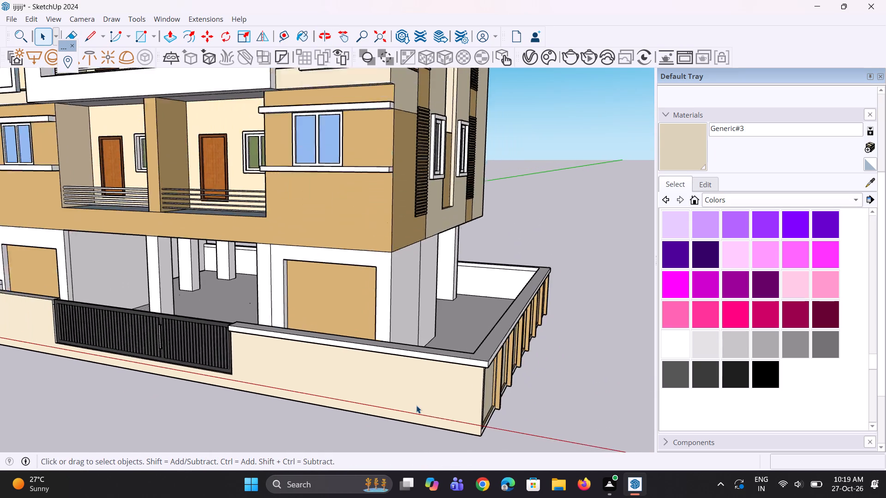
{"action": "scroll", "coordinate": [416, 405], "scroll_direction": "down", "scroll_amount": 9}
{"action": "middle_click_drag", "start_coordinate": [424, 400], "coordinate": [426, 390]}
{"action": "scroll", "coordinate": [426, 390], "scroll_direction": "up", "scroll_amount": 1}
{"action": "scroll", "coordinate": [409, 404], "scroll_direction": "down", "scroll_amount": 6}
{"action": "middle_click_drag", "start_coordinate": [354, 401], "coordinate": [376, 388]}
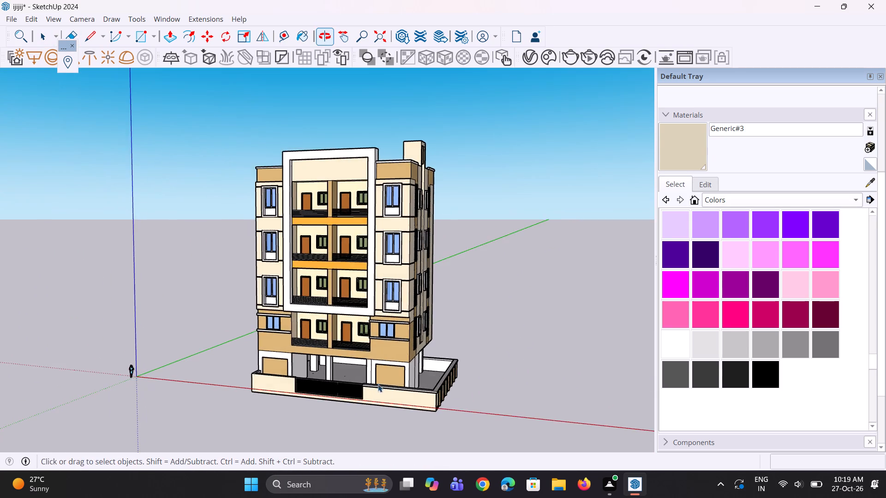
{"action": "scroll", "coordinate": [384, 352], "scroll_direction": "up", "scroll_amount": 5}
{"action": "scroll", "coordinate": [368, 397], "scroll_direction": "down", "scroll_amount": 5}
{"action": "middle_click_drag", "start_coordinate": [397, 366], "coordinate": [406, 358]}
{"action": "scroll", "coordinate": [413, 316], "scroll_direction": "up", "scroll_amount": 2}
{"action": "middle_click_drag", "start_coordinate": [400, 324], "coordinate": [412, 324]}
{"action": "scroll", "coordinate": [404, 326], "scroll_direction": "up", "scroll_amount": 1}
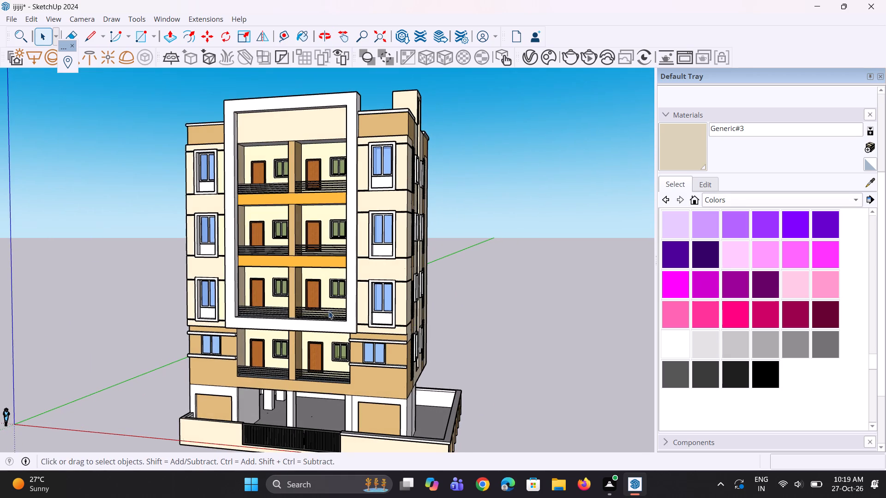
{"action": "scroll", "coordinate": [315, 319], "scroll_direction": "down", "scroll_amount": 3}
{"action": "scroll", "coordinate": [312, 320], "scroll_direction": "up", "scroll_amount": 1}
{"action": "middle_click", "coordinate": [312, 320]}
{"action": "key", "text": "space"}
{"action": "key", "text": "space"}
{"action": "scroll", "coordinate": [245, 299], "scroll_direction": "down", "scroll_amount": 2}
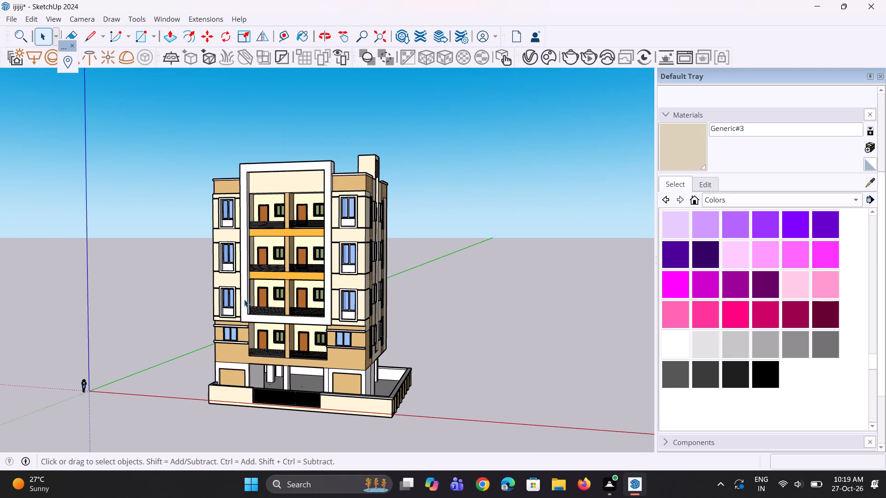
Save the model.
{"action": "key", "text": "ctrl+s"}
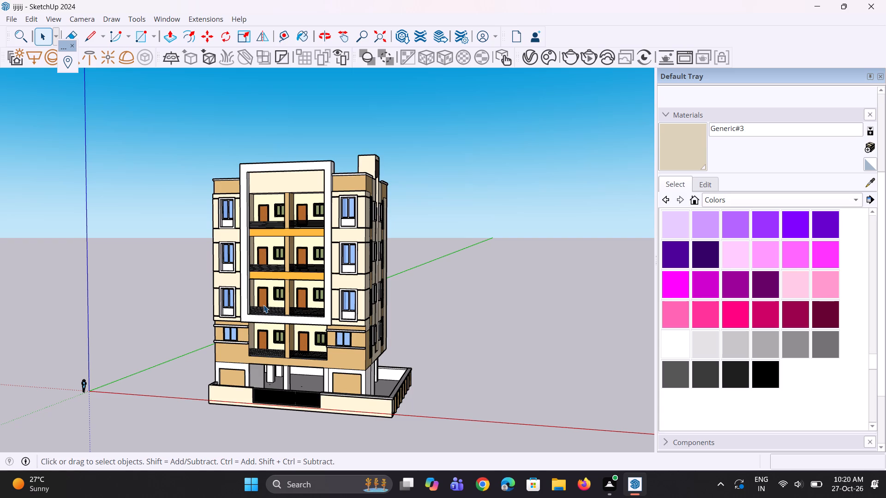
Examine the whole building from the front and both front corners.
{"action": "scroll", "coordinate": [216, 261], "scroll_direction": "down", "scroll_amount": 2}
{"action": "middle_click_drag", "start_coordinate": [213, 262], "coordinate": [230, 270]}
{"action": "scroll", "coordinate": [239, 289], "scroll_direction": "up", "scroll_amount": 4}
{"action": "scroll", "coordinate": [305, 323], "scroll_direction": "up", "scroll_amount": 3}
{"action": "middle_click_drag", "start_coordinate": [305, 323], "coordinate": [364, 314]}
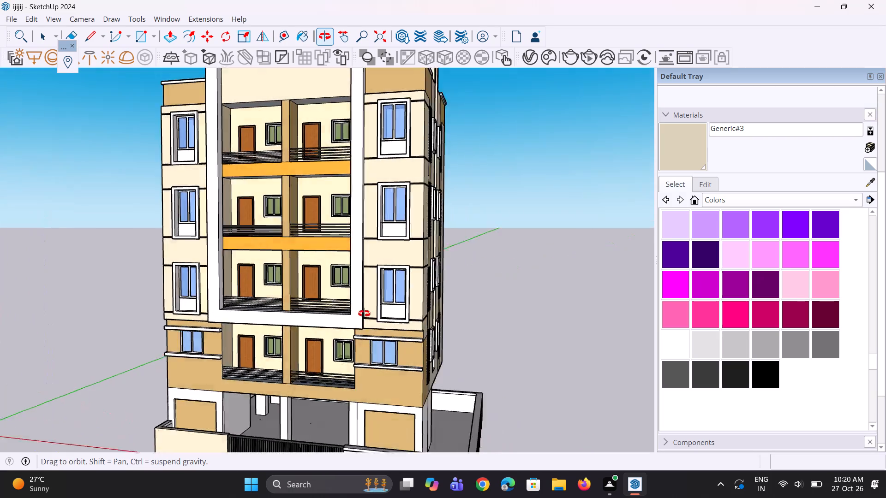
{"action": "middle_click_drag", "start_coordinate": [364, 314], "coordinate": [400, 308]}
{"action": "scroll", "coordinate": [397, 309], "scroll_direction": "down", "scroll_amount": 4}
{"action": "middle_click_drag", "start_coordinate": [286, 325], "coordinate": [349, 358]}
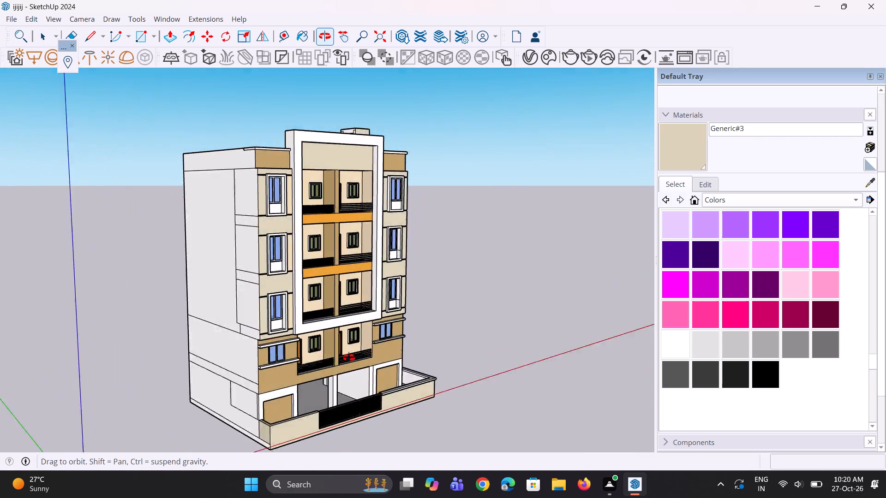
{"action": "middle_click_drag", "start_coordinate": [349, 358], "coordinate": [191, 351]}
{"action": "middle_click_drag", "start_coordinate": [317, 359], "coordinate": [327, 323]}
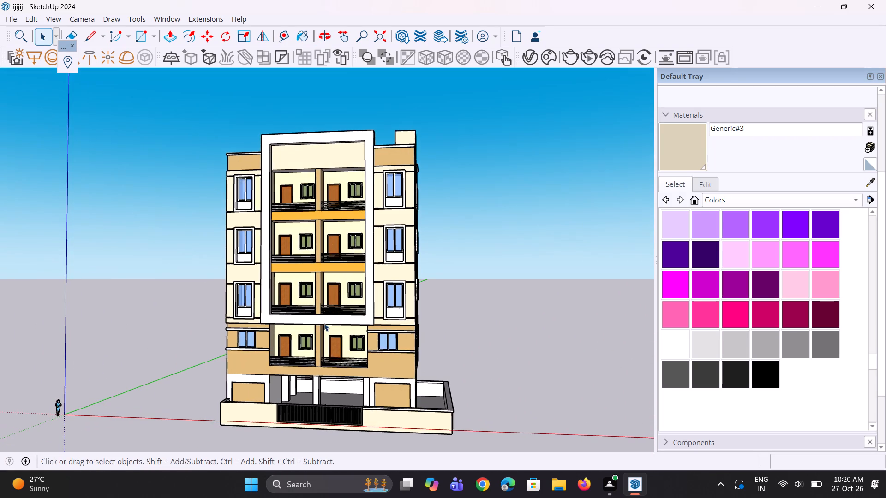
Save the model again with the full front facade in view.
{"action": "key", "text": "ctrl+s"}
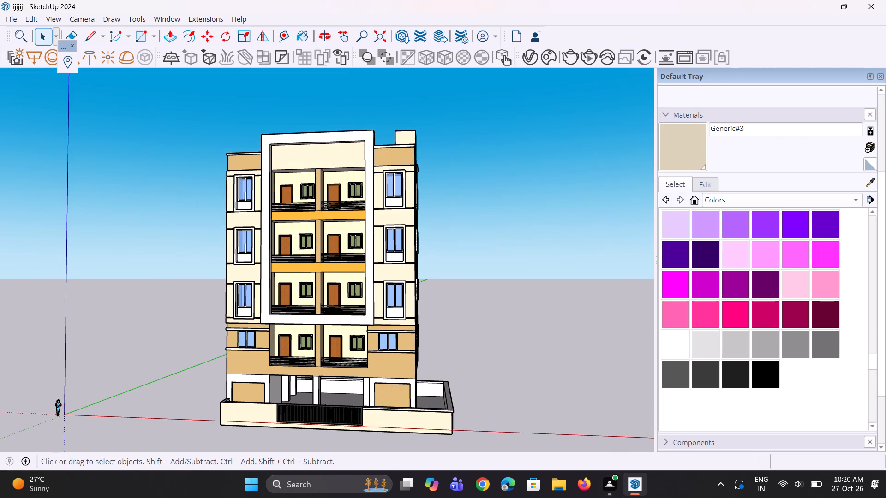
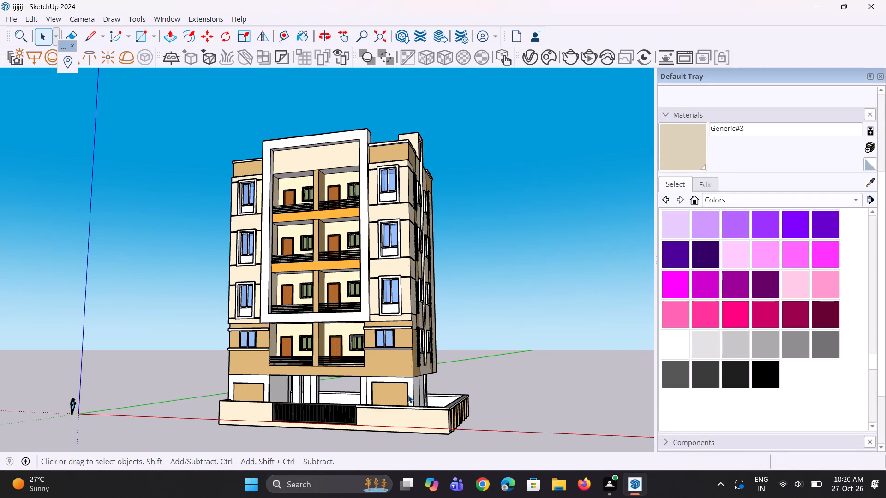
Create a new generic V-Ray material in the Asset Editor.
{"action": "middle_click_drag", "start_coordinate": [349, 432], "coordinate": [318, 494]}
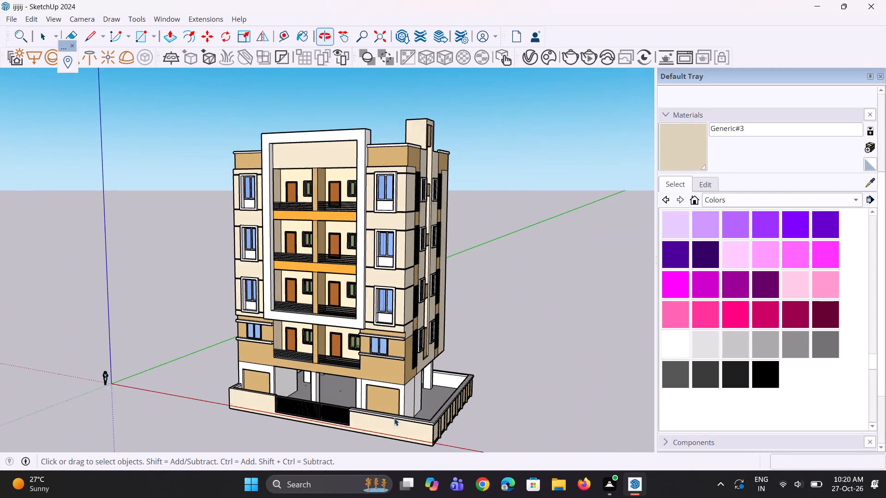
{"action": "scroll", "coordinate": [613, 358], "scroll_direction": "up", "scroll_amount": 2}
{"action": "left_click", "coordinate": [537, 50]}
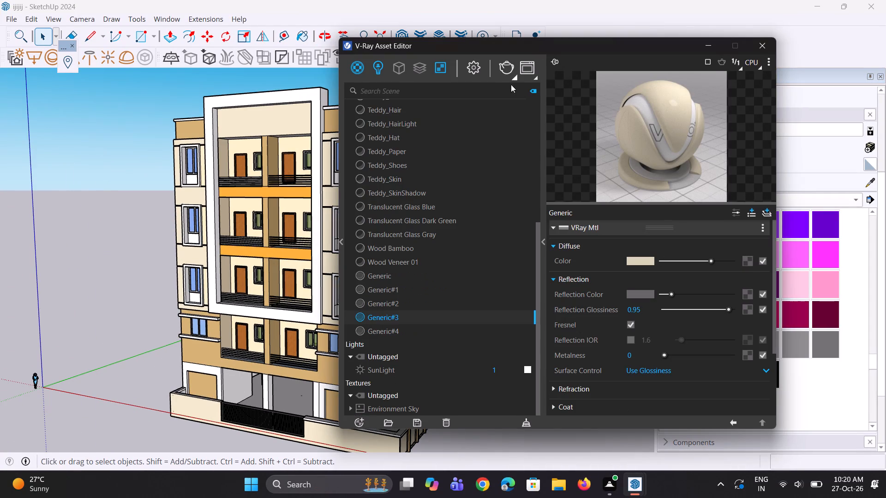
{"action": "right_click", "coordinate": [358, 68]}
{"action": "left_click", "coordinate": [367, 91]}
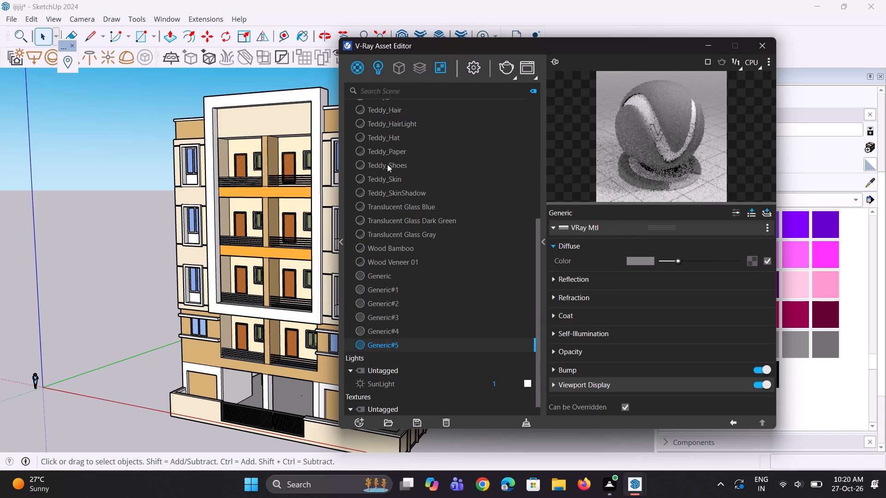
Set the new material's diffuse colour to light cream, about R 0.952, G 0.914, B 0.859, and darken it slightly.
{"action": "scroll", "coordinate": [383, 170], "scroll_direction": "down", "scroll_amount": 3}
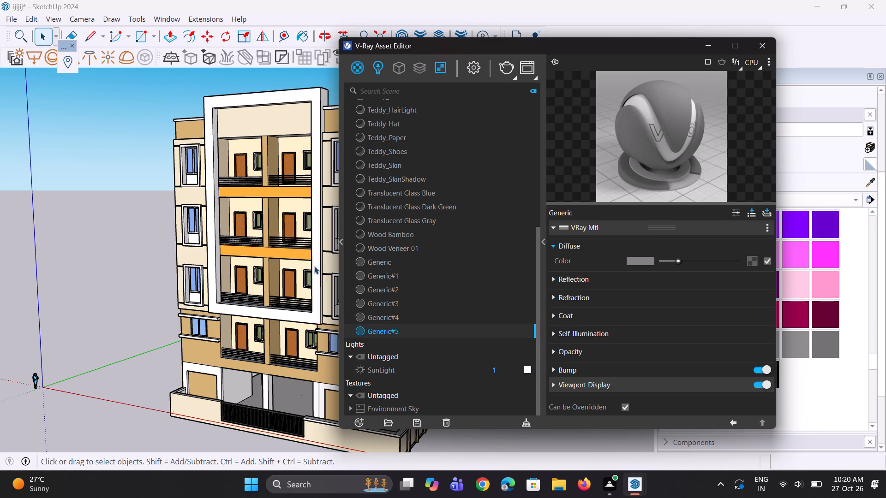
{"action": "scroll", "coordinate": [313, 252], "scroll_direction": "down", "scroll_amount": 2}
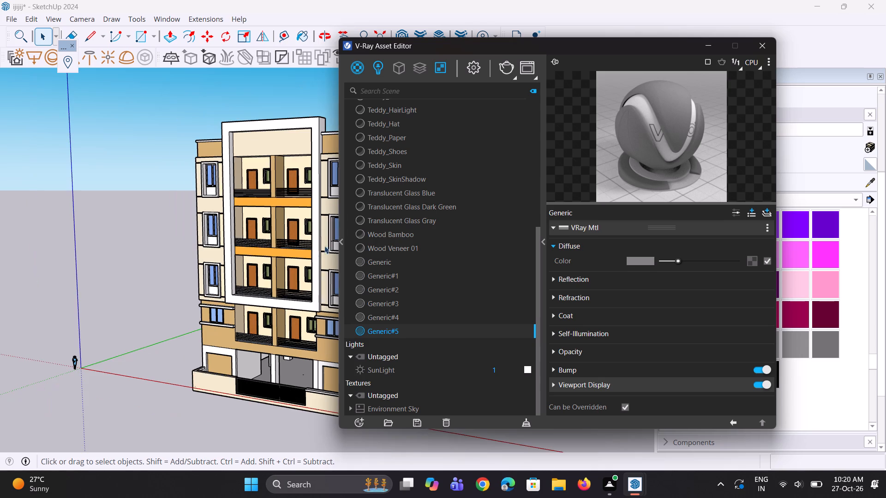
{"action": "left_click", "coordinate": [629, 259]}
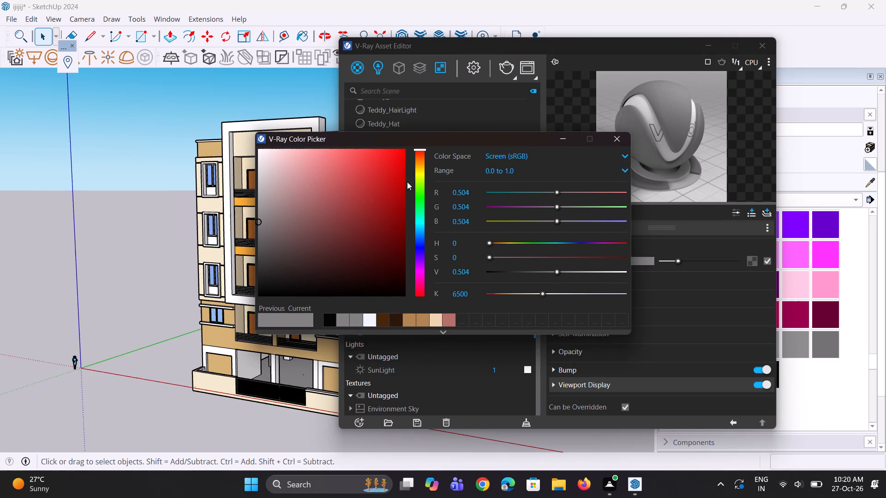
{"action": "left_click_drag", "start_coordinate": [419, 165], "coordinate": [423, 164]}
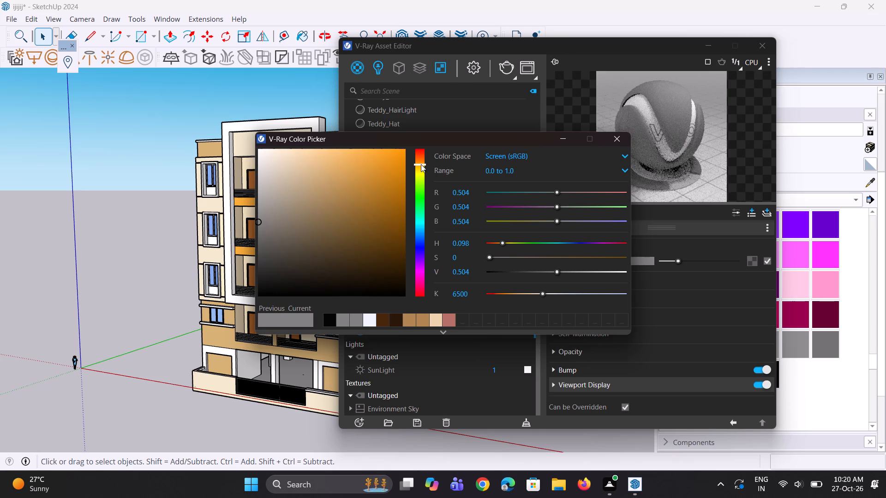
{"action": "left_click_drag", "start_coordinate": [302, 170], "coordinate": [265, 159]}
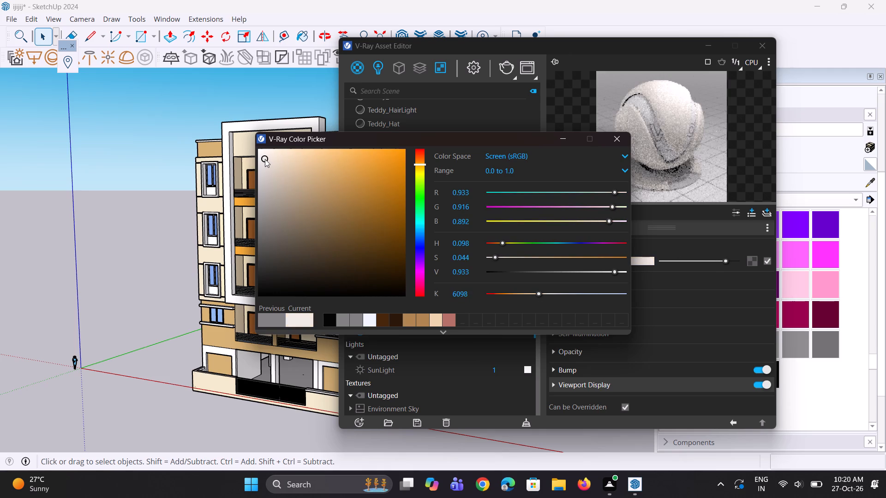
{"action": "left_click_drag", "start_coordinate": [265, 159], "coordinate": [273, 156]}
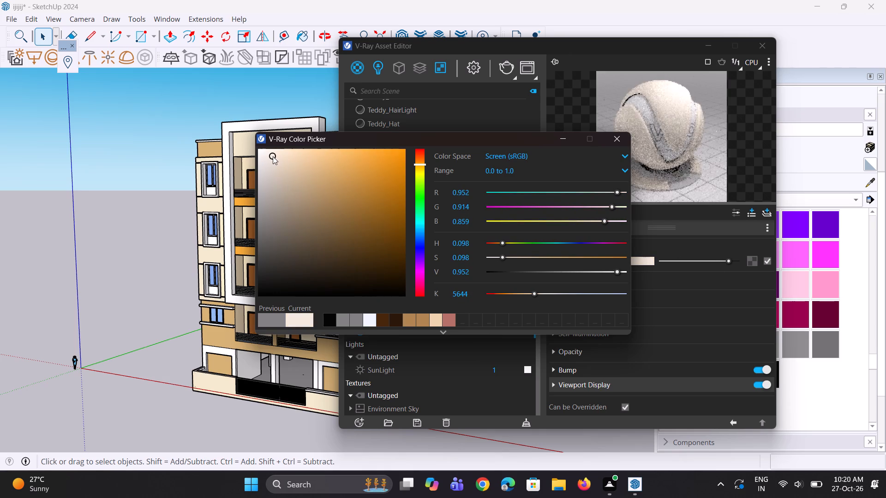
{"action": "left_click", "coordinate": [567, 139]}
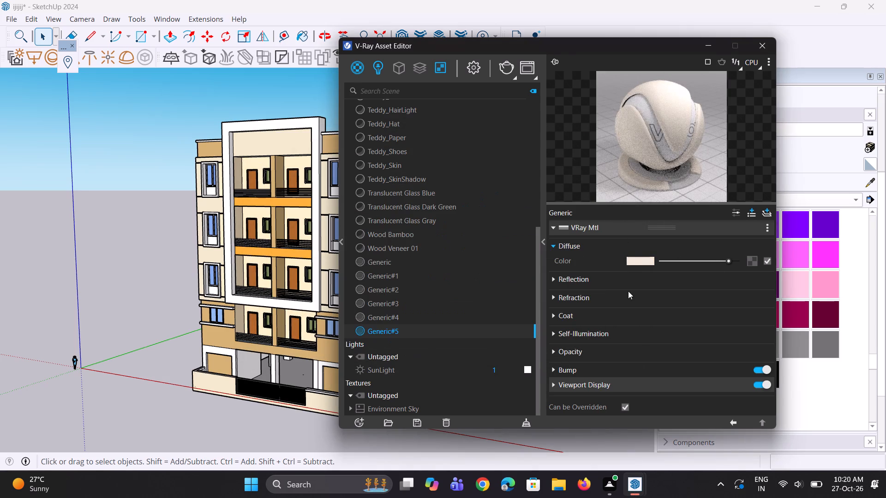
{"action": "left_click", "coordinate": [721, 260]}
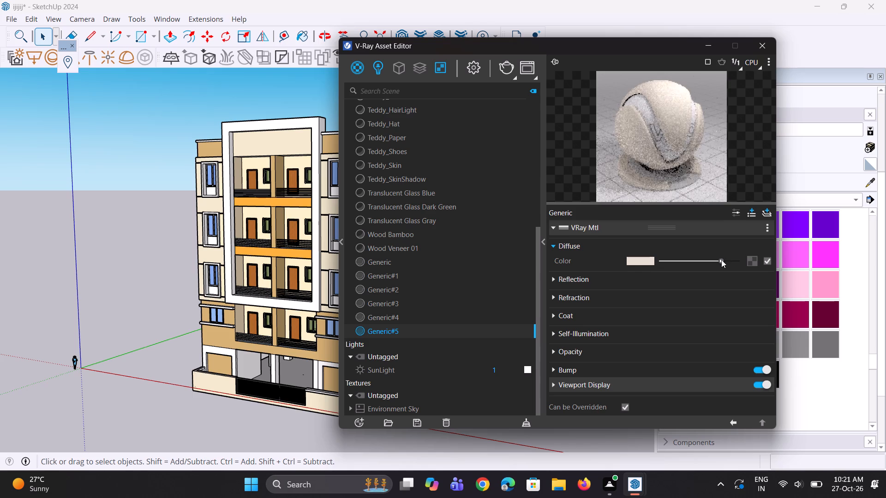
Give the new material a dark grey reflection colour and a reflection glossiness of 0.95, and put the Asset Editor away.
{"action": "left_click", "coordinate": [643, 279]}
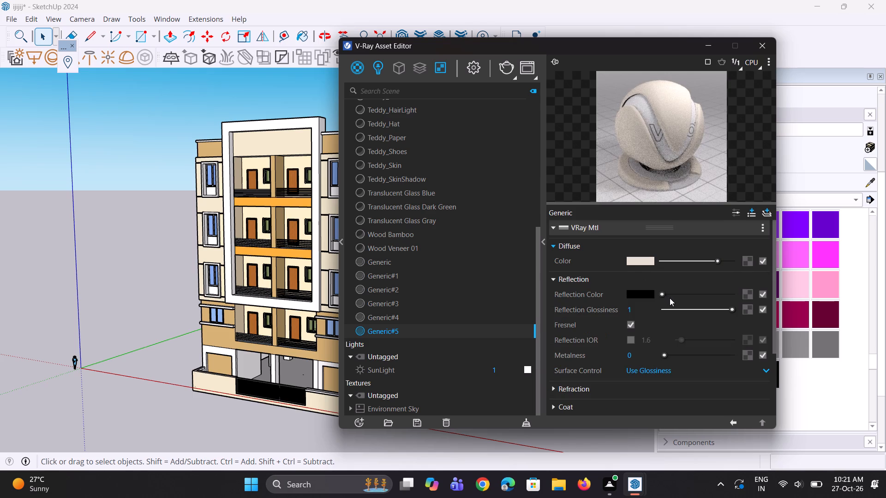
{"action": "left_click", "coordinate": [670, 296]}
{"action": "left_click_drag", "start_coordinate": [645, 310], "coordinate": [616, 313]}
{"action": "type", "text": "0.95"}
{"action": "key", "text": "Return"}
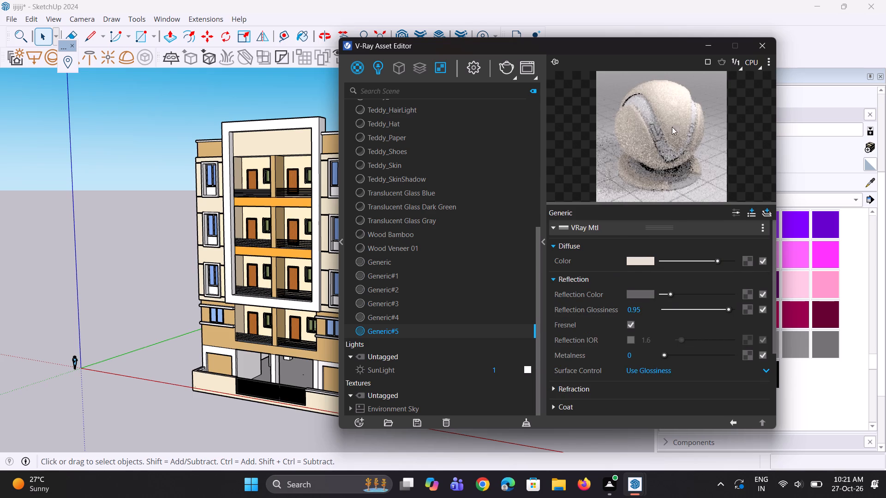
{"action": "left_click", "coordinate": [670, 110]}
{"action": "left_click", "coordinate": [705, 47]}
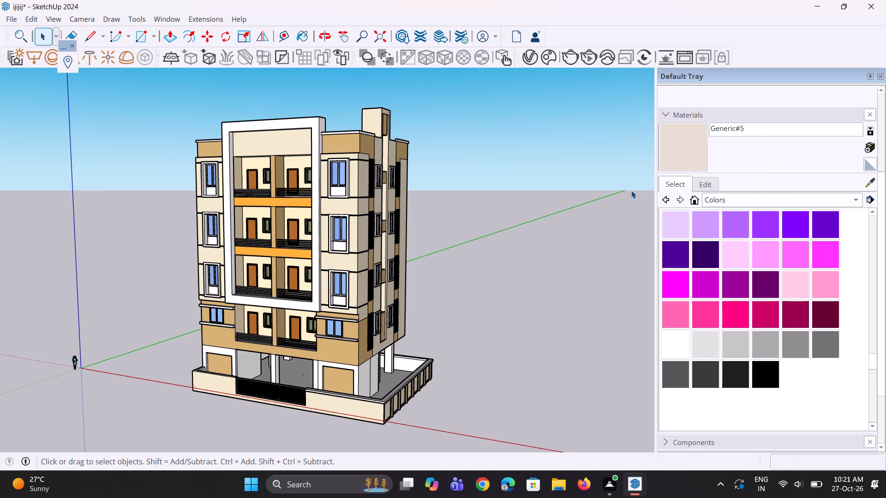
Paint the rear boundary wall's inner face and two side columns of the parking level with the new cream material.
{"action": "scroll", "coordinate": [635, 188], "scroll_direction": "up", "scroll_amount": 1}
{"action": "left_click", "coordinate": [674, 145]}
{"action": "scroll", "coordinate": [410, 384], "scroll_direction": "up", "scroll_amount": 6}
{"action": "left_click", "coordinate": [388, 374]}
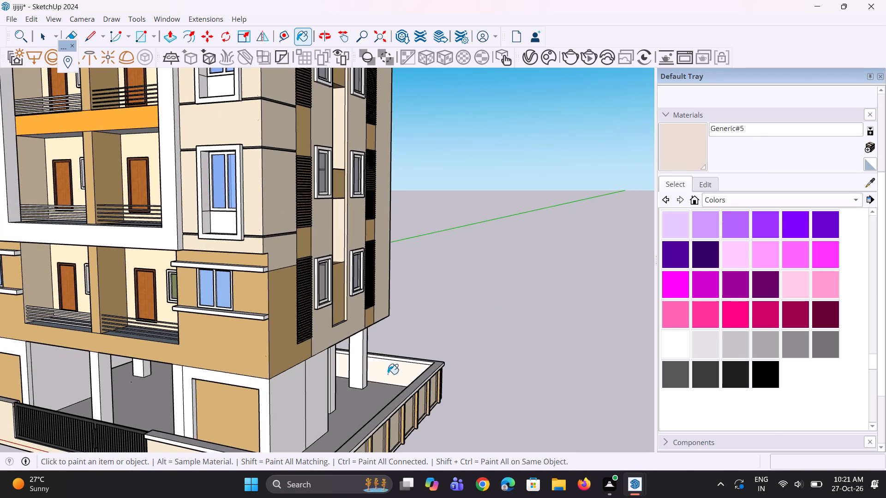
{"action": "scroll", "coordinate": [373, 382], "scroll_direction": "up", "scroll_amount": 5}
{"action": "left_click", "coordinate": [350, 372]}
{"action": "left_click", "coordinate": [364, 362]}
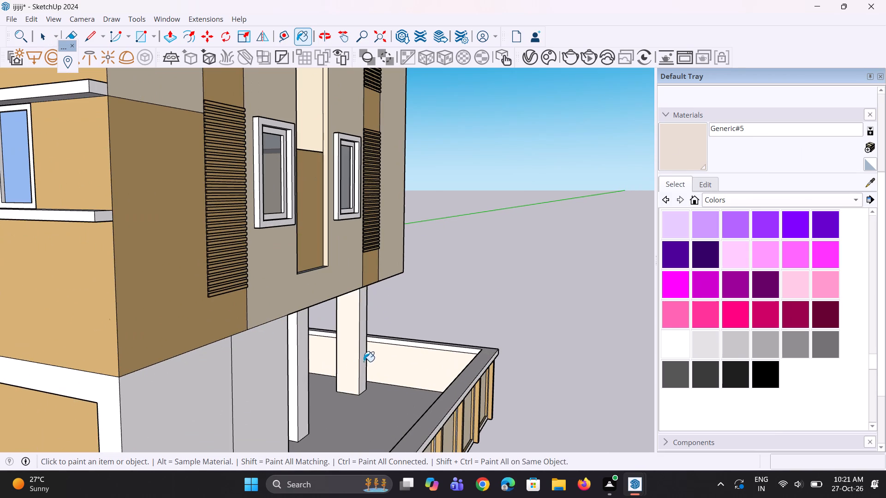
{"action": "scroll", "coordinate": [282, 415], "scroll_direction": "up", "scroll_amount": 2}
{"action": "left_click", "coordinate": [296, 403]}
{"action": "left_click", "coordinate": [306, 407]}
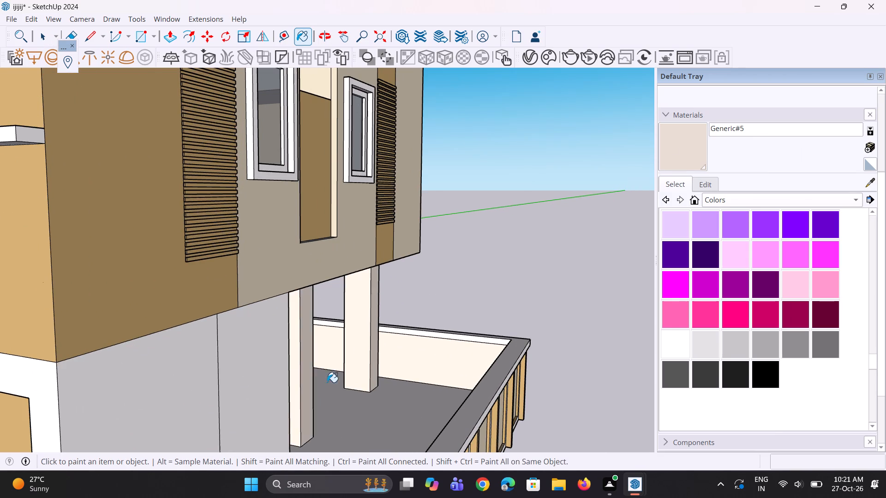
Paint the front centre column and the two columns behind it on the parking level with the cream material.
{"action": "scroll", "coordinate": [336, 375], "scroll_direction": "down", "scroll_amount": 11}
{"action": "scroll", "coordinate": [185, 404], "scroll_direction": "up", "scroll_amount": 12}
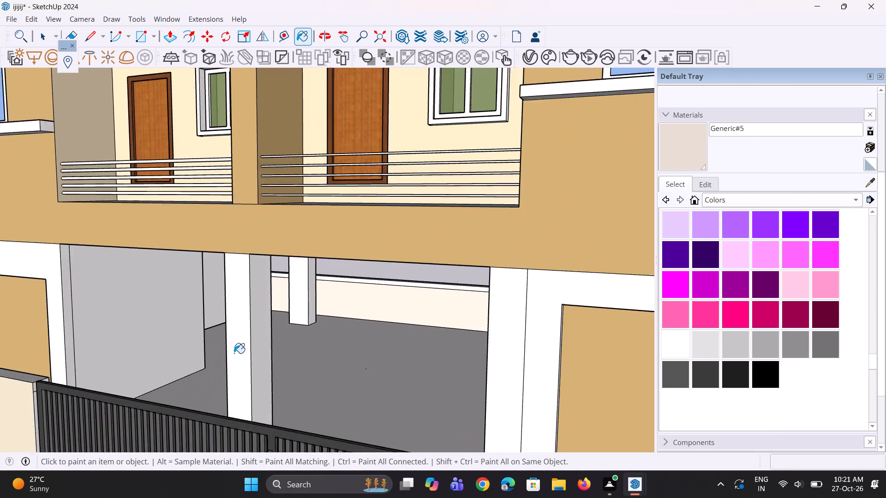
{"action": "scroll", "coordinate": [234, 353], "scroll_direction": "up", "scroll_amount": 2}
{"action": "left_click", "coordinate": [239, 357]}
{"action": "left_click", "coordinate": [260, 366]}
{"action": "middle_click_drag", "start_coordinate": [291, 362], "coordinate": [257, 345]}
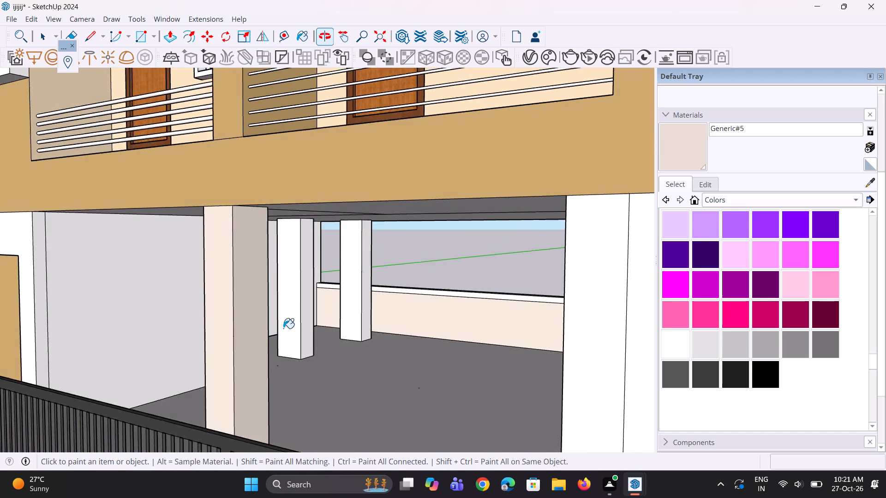
{"action": "scroll", "coordinate": [285, 327], "scroll_direction": "up", "scroll_amount": 2}
{"action": "left_click", "coordinate": [288, 320]}
{"action": "left_click", "coordinate": [310, 324]}
{"action": "left_click", "coordinate": [363, 312]}
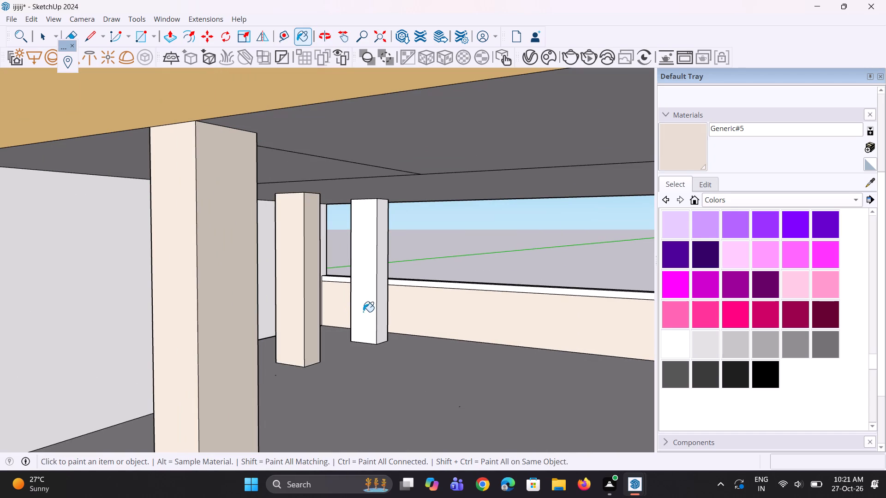
{"action": "left_click", "coordinate": [380, 316]}
Paint the left ground-floor room's front wall and its walls facing the parking area with the cream material.
{"action": "scroll", "coordinate": [394, 313], "scroll_direction": "down", "scroll_amount": 4}
{"action": "middle_click_drag", "start_coordinate": [303, 348], "coordinate": [332, 345]}
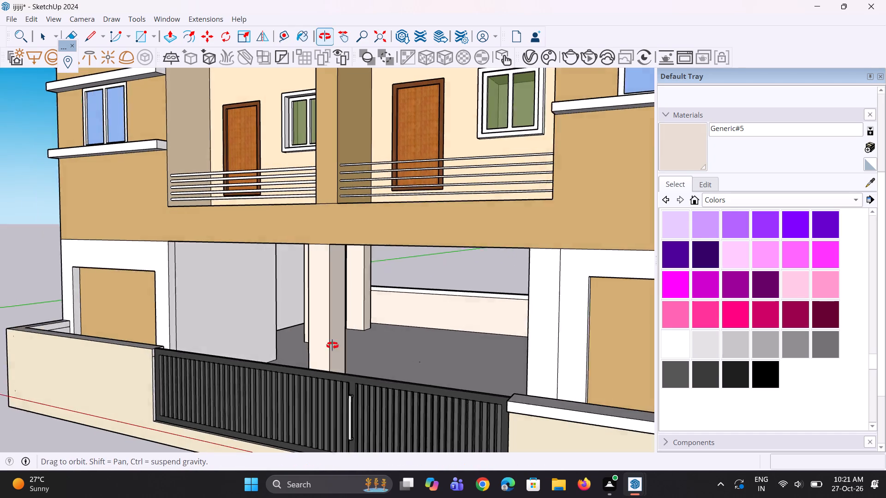
{"action": "middle_click_drag", "start_coordinate": [332, 345], "coordinate": [340, 340]}
{"action": "left_click", "coordinate": [226, 323]}
{"action": "left_click", "coordinate": [147, 274]}
{"action": "scroll", "coordinate": [158, 278], "scroll_direction": "up", "scroll_amount": 1}
{"action": "left_click", "coordinate": [156, 270]}
{"action": "middle_click", "coordinate": [278, 287]}
{"action": "left_click", "coordinate": [290, 280]}
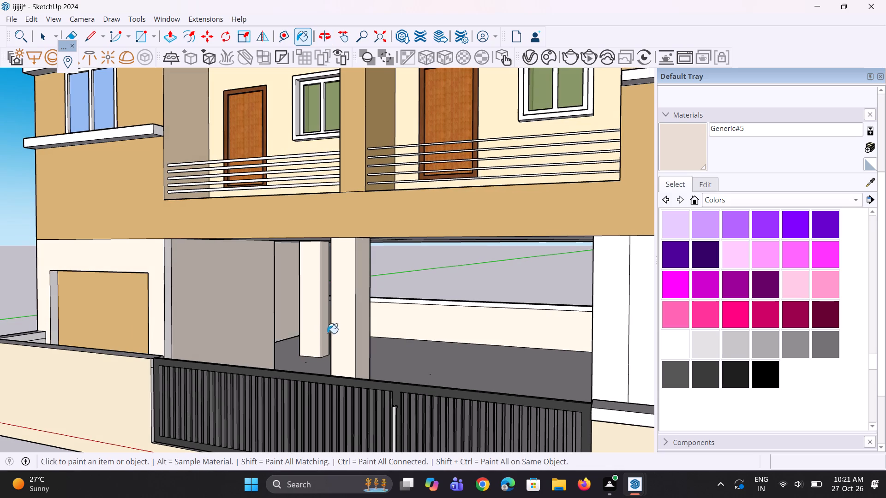
Paint the right ground-floor room's front pillar strip and its wall facing the parking area with the cream material.
{"action": "scroll", "coordinate": [326, 333], "scroll_direction": "down", "scroll_amount": 5}
{"action": "middle_click_drag", "start_coordinate": [407, 364], "coordinate": [542, 378]}
{"action": "left_click", "coordinate": [463, 327]}
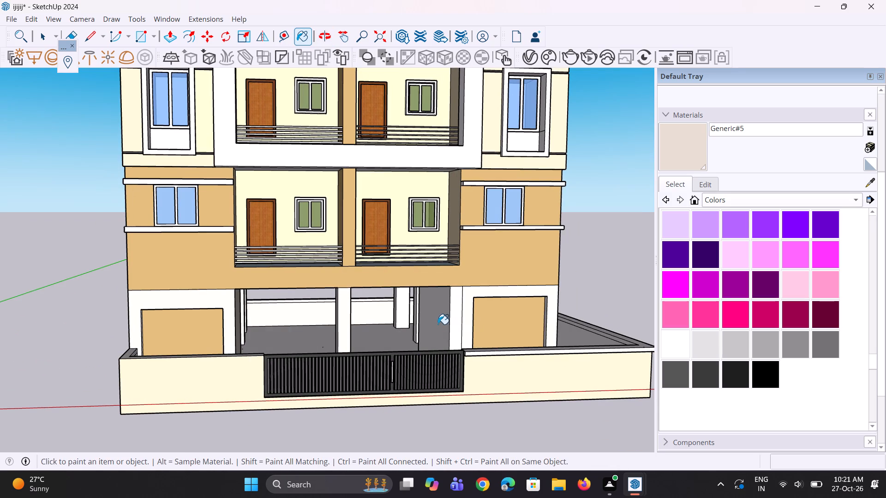
{"action": "left_click", "coordinate": [438, 324]}
{"action": "scroll", "coordinate": [461, 314], "scroll_direction": "up", "scroll_amount": 3}
{"action": "middle_click_drag", "start_coordinate": [462, 287], "coordinate": [454, 260]}
{"action": "scroll", "coordinate": [459, 277], "scroll_direction": "up", "scroll_amount": 7}
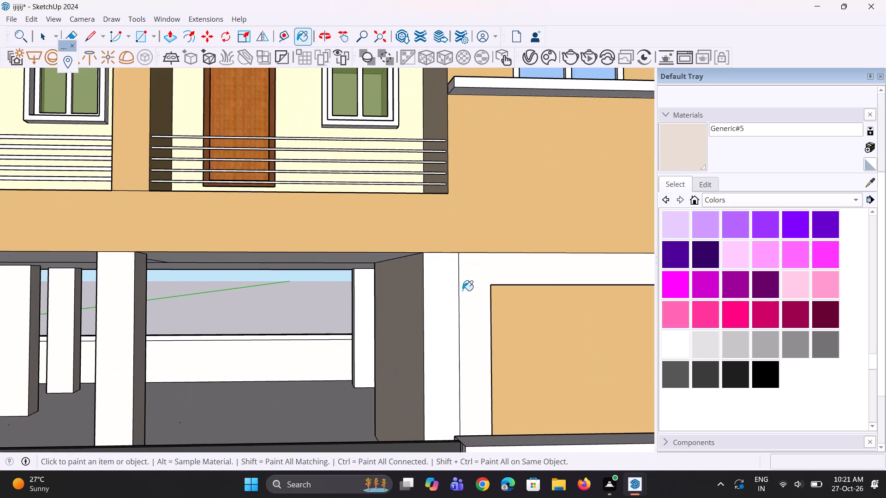
{"action": "left_click", "coordinate": [443, 306]}
{"action": "scroll", "coordinate": [442, 311], "scroll_direction": "up", "scroll_amount": 1}
{"action": "middle_click_drag", "start_coordinate": [441, 312], "coordinate": [424, 297]}
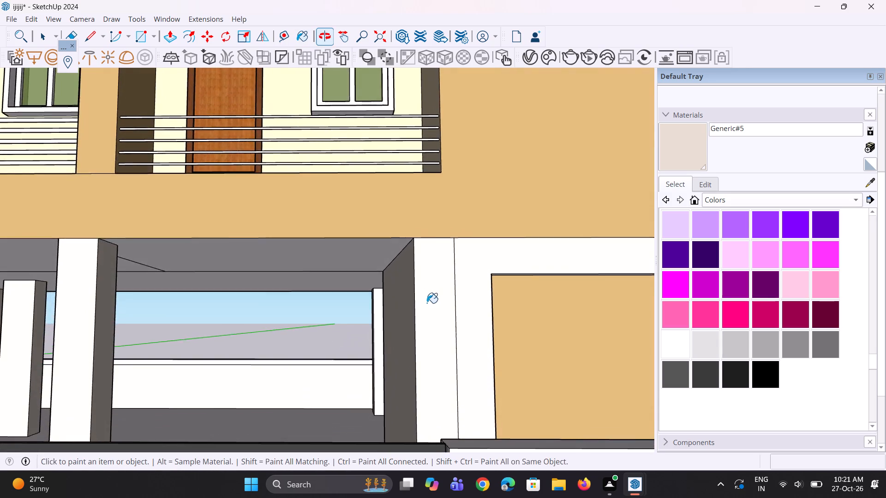
Erase the vertical edge dividing the right ground-floor room's front wall from its pillar strip.
{"action": "scroll", "coordinate": [430, 305], "scroll_direction": "up", "scroll_amount": 2}
{"action": "key", "text": "e"}
{"action": "left_click_drag", "start_coordinate": [450, 299], "coordinate": [462, 304]}
{"action": "scroll", "coordinate": [378, 266], "scroll_direction": "down", "scroll_amount": 4}
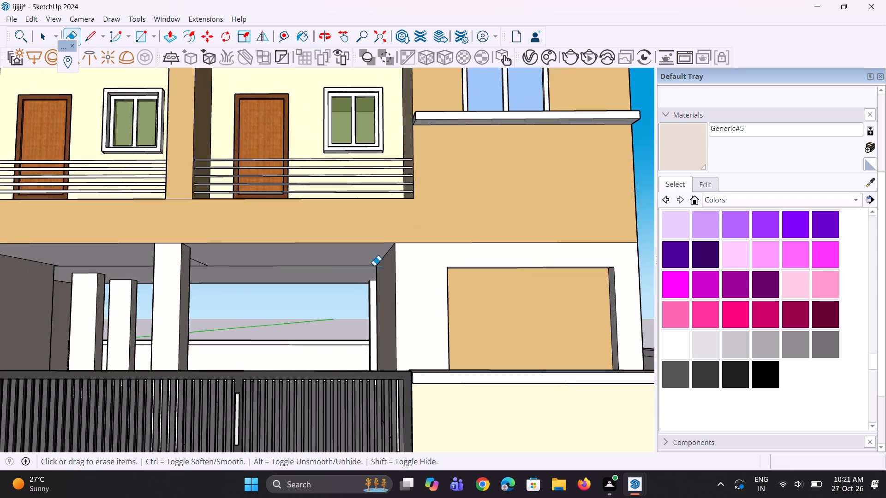
{"action": "scroll", "coordinate": [364, 263], "scroll_direction": "down", "scroll_amount": 5}
Paint the right ground-floor room's front wall around the tan panel and its outer side wall with the cream material.
{"action": "middle_click_drag", "start_coordinate": [443, 296], "coordinate": [420, 374]}
{"action": "left_click", "coordinate": [670, 153]}
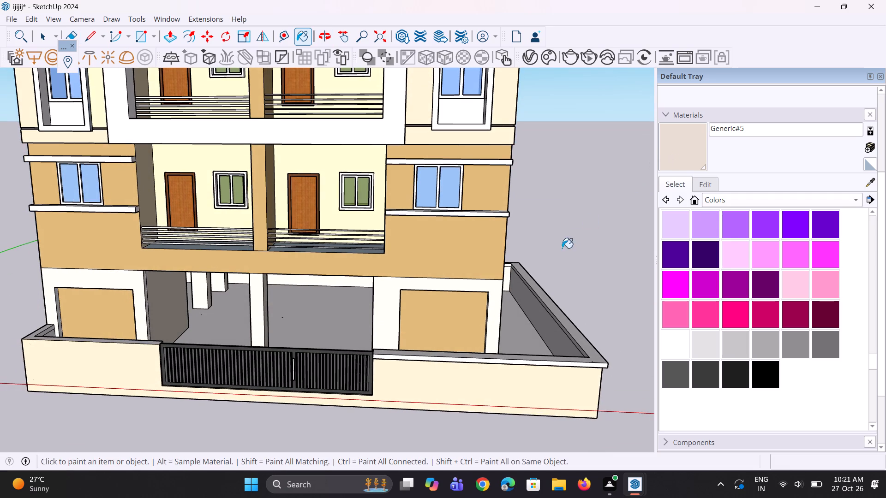
{"action": "scroll", "coordinate": [562, 248], "scroll_direction": "up", "scroll_amount": 2}
{"action": "left_click", "coordinate": [484, 324]}
{"action": "middle_click_drag", "start_coordinate": [483, 325], "coordinate": [322, 288]}
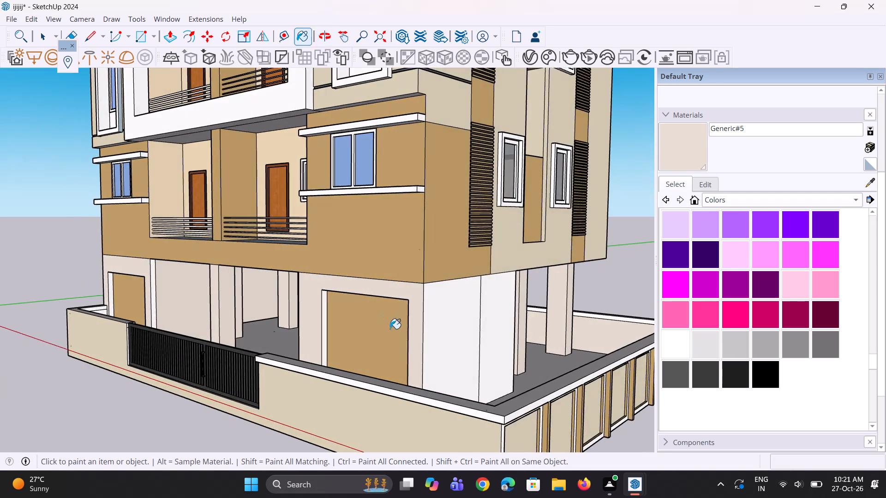
{"action": "scroll", "coordinate": [413, 339], "scroll_direction": "up", "scroll_amount": 3}
{"action": "left_click", "coordinate": [439, 339]}
Erase the vertical dividing edge on the right ground-floor room's outer side wall.
{"action": "scroll", "coordinate": [470, 362], "scroll_direction": "up", "scroll_amount": 1}
{"action": "key", "text": "e"}
{"action": "left_click_drag", "start_coordinate": [497, 367], "coordinate": [504, 367]}
Paint the right ground-floor room's rear wall with the cream material.
{"action": "scroll", "coordinate": [388, 331], "scroll_direction": "down", "scroll_amount": 4}
{"action": "middle_click_drag", "start_coordinate": [476, 305], "coordinate": [241, 322]}
{"action": "scroll", "coordinate": [347, 372], "scroll_direction": "up", "scroll_amount": 1}
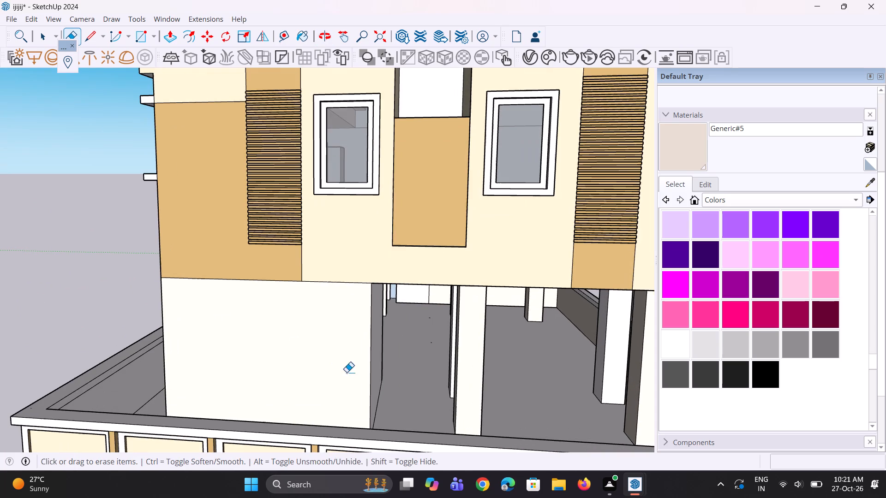
{"action": "left_click_drag", "start_coordinate": [668, 159], "coordinate": [668, 164]}
{"action": "scroll", "coordinate": [435, 386], "scroll_direction": "up", "scroll_amount": 1}
{"action": "left_click", "coordinate": [367, 369]}
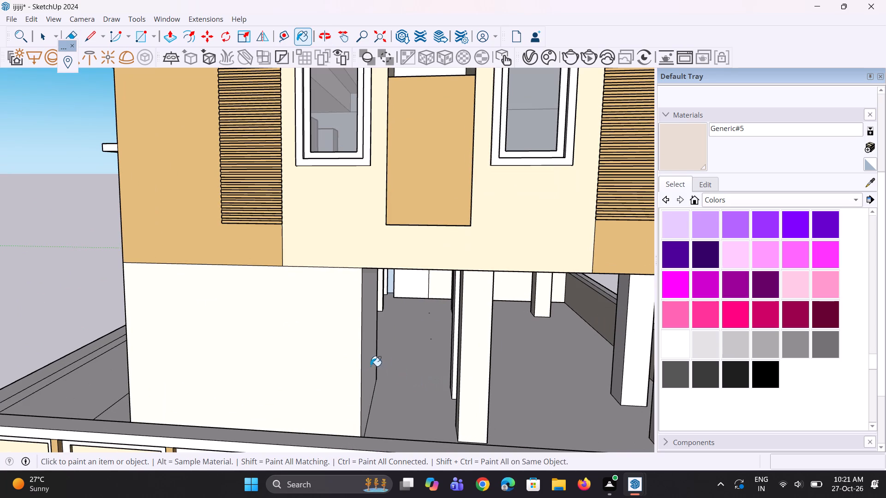
Erase the vertical seam on the opposite room's wall across the parking area and paint the wall with the cream material.
{"action": "scroll", "coordinate": [409, 351], "scroll_direction": "down", "scroll_amount": 5}
{"action": "middle_click_drag", "start_coordinate": [421, 348], "coordinate": [423, 313]}
{"action": "scroll", "coordinate": [425, 312], "scroll_direction": "up", "scroll_amount": 4}
{"action": "left_click", "coordinate": [425, 312]}
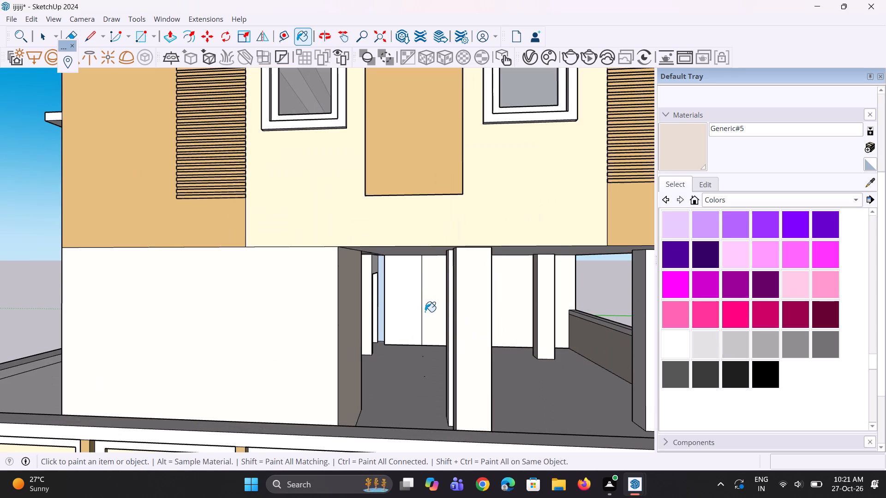
{"action": "scroll", "coordinate": [425, 313], "scroll_direction": "up", "scroll_amount": 1}
{"action": "key", "text": "e"}
{"action": "left_click_drag", "start_coordinate": [425, 303], "coordinate": [421, 303]}
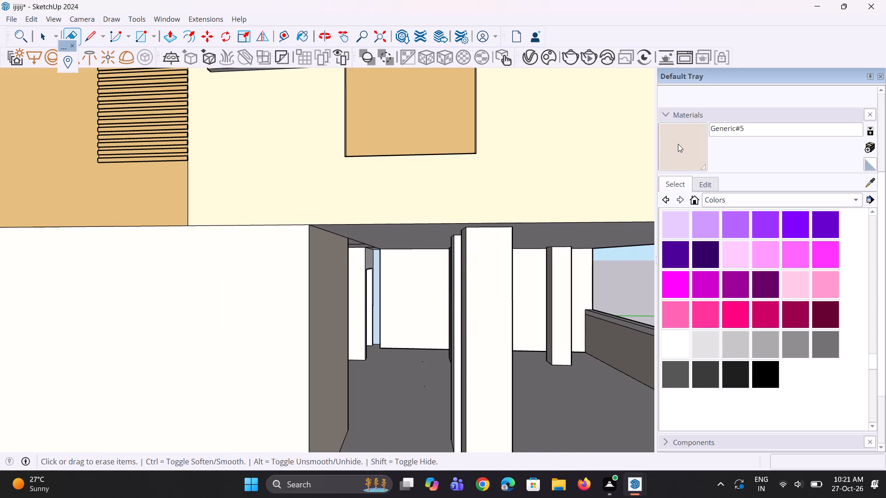
{"action": "left_click", "coordinate": [678, 144]}
{"action": "left_click", "coordinate": [403, 299]}
Paint the unpainted faces of the parking columns along the side of the building with the cream Generic#5 material.
{"action": "left_click", "coordinate": [475, 333]}
{"action": "middle_click_drag", "start_coordinate": [471, 339], "coordinate": [491, 337]}
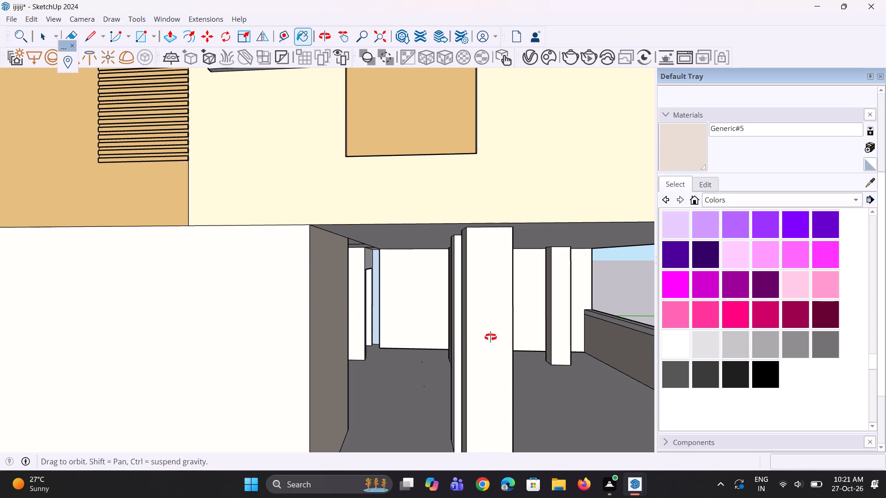
{"action": "middle_click_drag", "start_coordinate": [491, 337], "coordinate": [506, 333]}
{"action": "left_click", "coordinate": [474, 335]}
{"action": "left_click", "coordinate": [458, 348]}
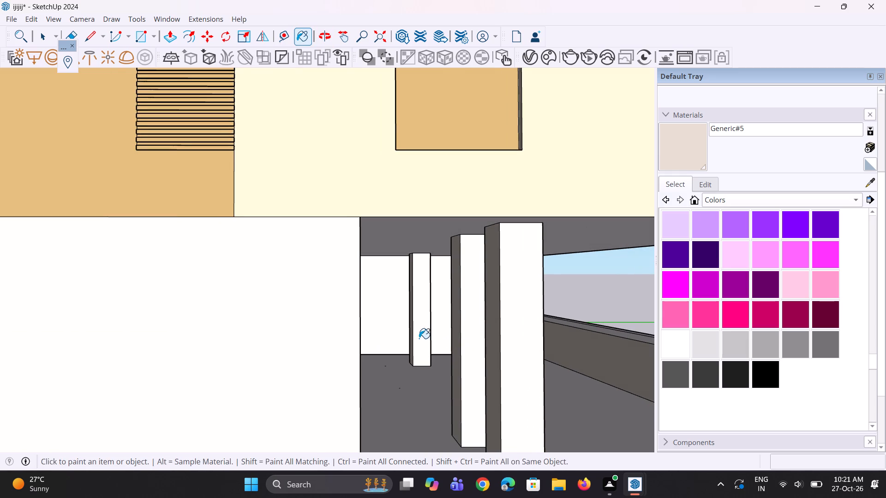
{"action": "left_click", "coordinate": [419, 338]}
{"action": "middle_click_drag", "start_coordinate": [503, 337], "coordinate": [412, 348]}
{"action": "scroll", "coordinate": [417, 326], "scroll_direction": "down", "scroll_amount": 5}
{"action": "scroll", "coordinate": [546, 335], "scroll_direction": "up", "scroll_amount": 1}
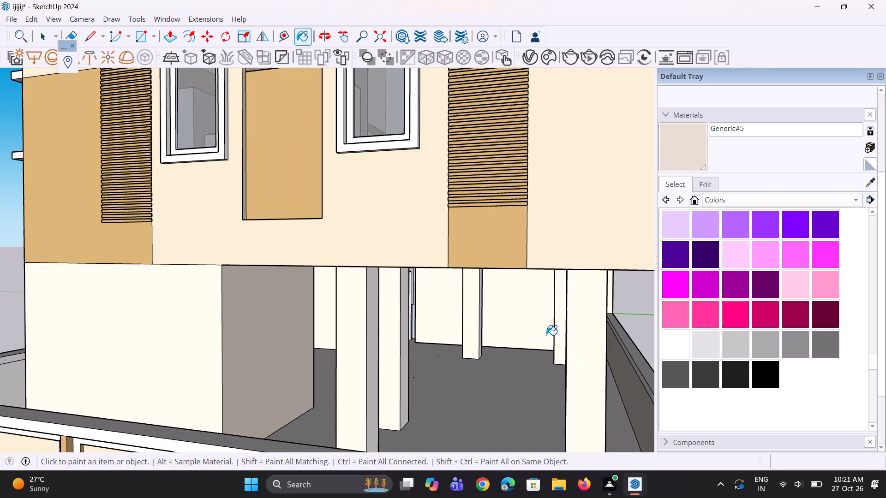
{"action": "left_click", "coordinate": [569, 335]}
{"action": "middle_click_drag", "start_coordinate": [547, 346], "coordinate": [568, 335]}
{"action": "left_click", "coordinate": [557, 322]}
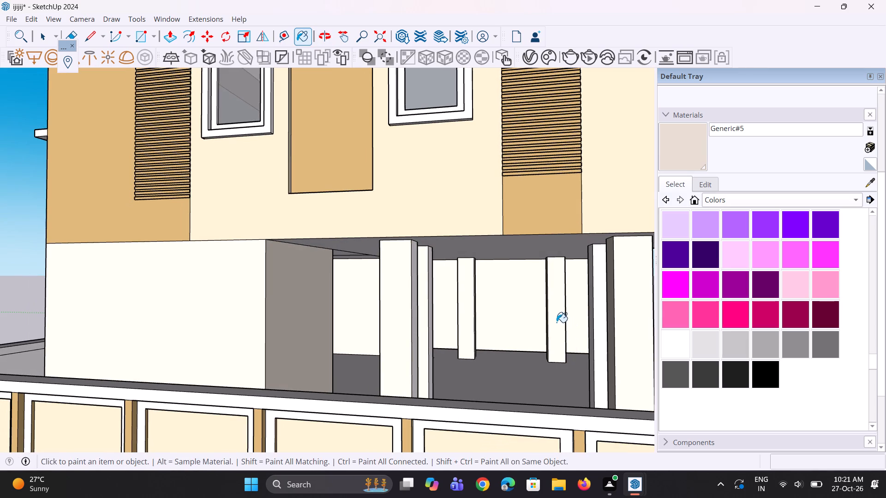
Paint the remaining side faces of the parking column nearest the side compound wall with the cream material.
{"action": "scroll", "coordinate": [543, 329], "scroll_direction": "down", "scroll_amount": 1}
{"action": "middle_click_drag", "start_coordinate": [555, 329], "coordinate": [590, 319]}
{"action": "scroll", "coordinate": [543, 325], "scroll_direction": "up", "scroll_amount": 4}
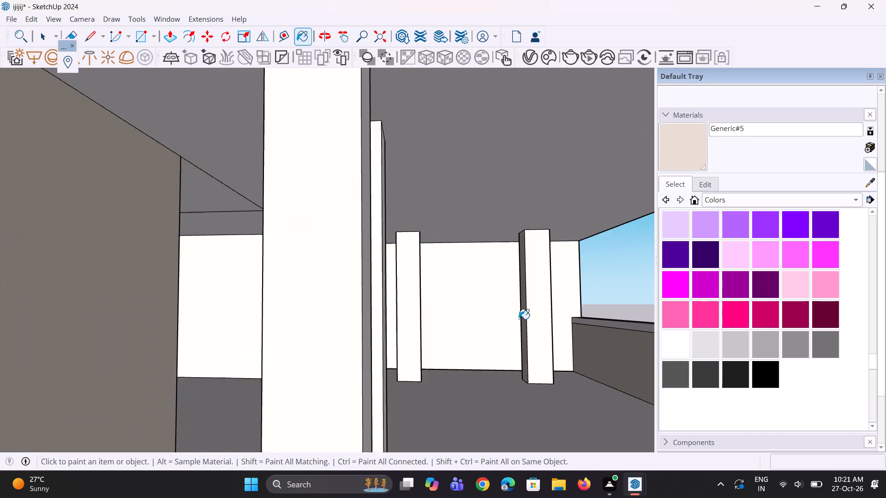
{"action": "scroll", "coordinate": [519, 319], "scroll_direction": "up", "scroll_amount": 4}
{"action": "left_click", "coordinate": [523, 322]}
{"action": "middle_click_drag", "start_coordinate": [578, 329], "coordinate": [512, 335]}
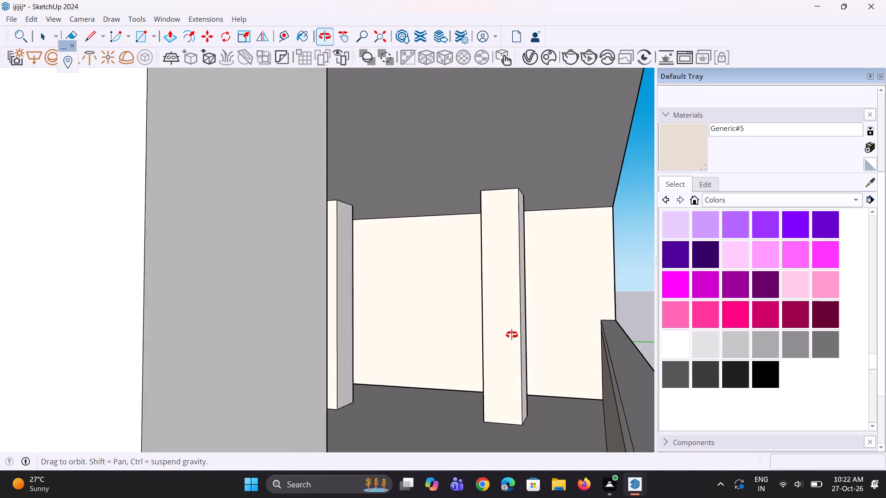
{"action": "middle_click_drag", "start_coordinate": [512, 335], "coordinate": [491, 338]}
{"action": "left_click", "coordinate": [507, 332]}
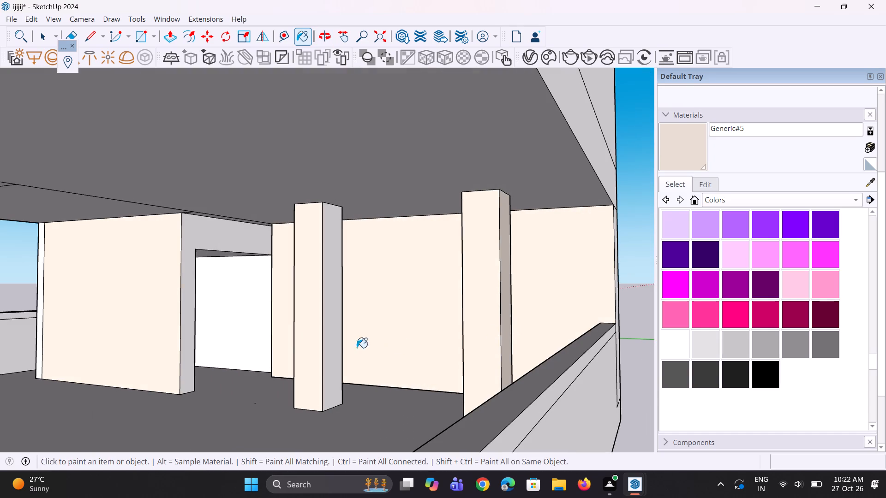
Paint the wall around the parking area's opening, the wall behind it and the side compound wall's outer face with the cream material.
{"action": "left_click", "coordinate": [188, 365]}
{"action": "left_click", "coordinate": [233, 320]}
{"action": "scroll", "coordinate": [265, 320], "scroll_direction": "down", "scroll_amount": 4}
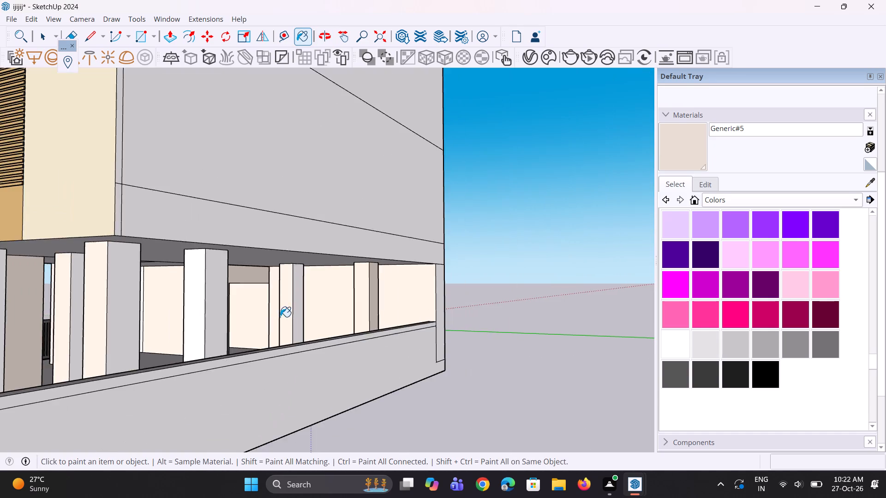
{"action": "scroll", "coordinate": [280, 317], "scroll_direction": "down", "scroll_amount": 6}
{"action": "middle_click_drag", "start_coordinate": [250, 372], "coordinate": [317, 386]}
{"action": "left_click", "coordinate": [317, 397]}
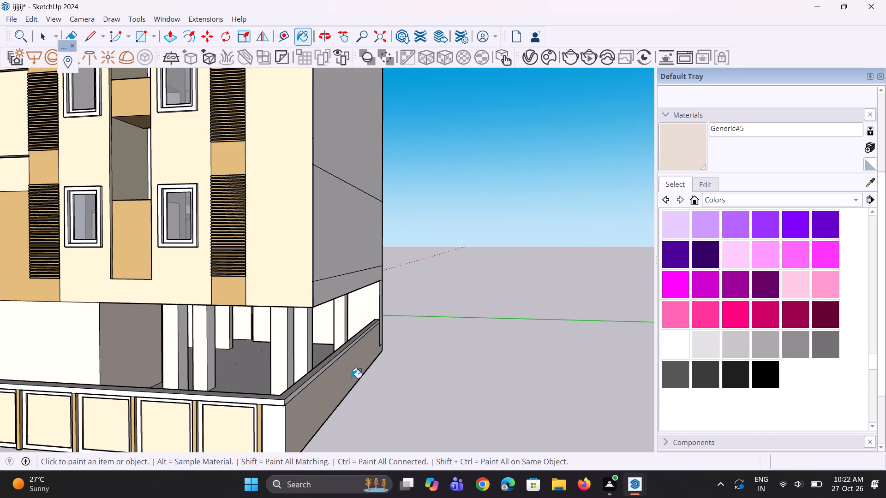
Paint the front and side faces of the central front column between the two parking bays with the cream material.
{"action": "scroll", "coordinate": [351, 378], "scroll_direction": "down", "scroll_amount": 11}
{"action": "middle_click_drag", "start_coordinate": [270, 330], "coordinate": [720, 362]}
{"action": "scroll", "coordinate": [314, 220], "scroll_direction": "up", "scroll_amount": 2}
{"action": "scroll", "coordinate": [351, 243], "scroll_direction": "up", "scroll_amount": 4}
{"action": "middle_click_drag", "start_coordinate": [335, 328], "coordinate": [335, 302]}
{"action": "scroll", "coordinate": [305, 281], "scroll_direction": "down", "scroll_amount": 7}
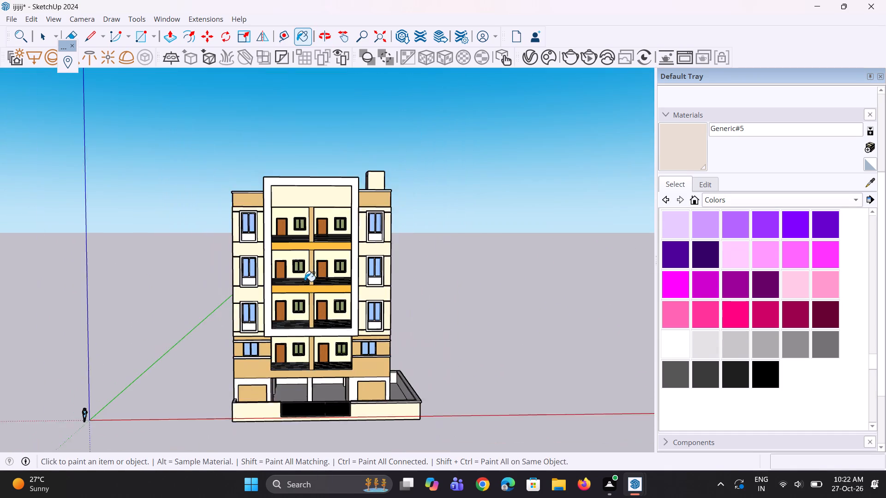
{"action": "scroll", "coordinate": [312, 297], "scroll_direction": "up", "scroll_amount": 1}
{"action": "middle_click_drag", "start_coordinate": [312, 299], "coordinate": [299, 305]}
{"action": "scroll", "coordinate": [267, 368], "scroll_direction": "up", "scroll_amount": 5}
{"action": "middle_click_drag", "start_coordinate": [332, 439], "coordinate": [330, 381]}
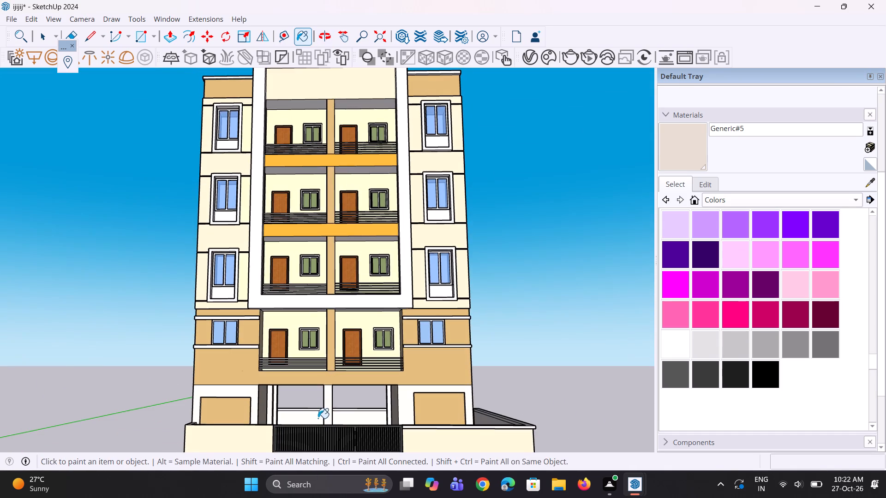
{"action": "left_click", "coordinate": [328, 412]}
{"action": "middle_click_drag", "start_coordinate": [334, 373], "coordinate": [489, 418]}
{"action": "scroll", "coordinate": [308, 434], "scroll_direction": "up", "scroll_amount": 2}
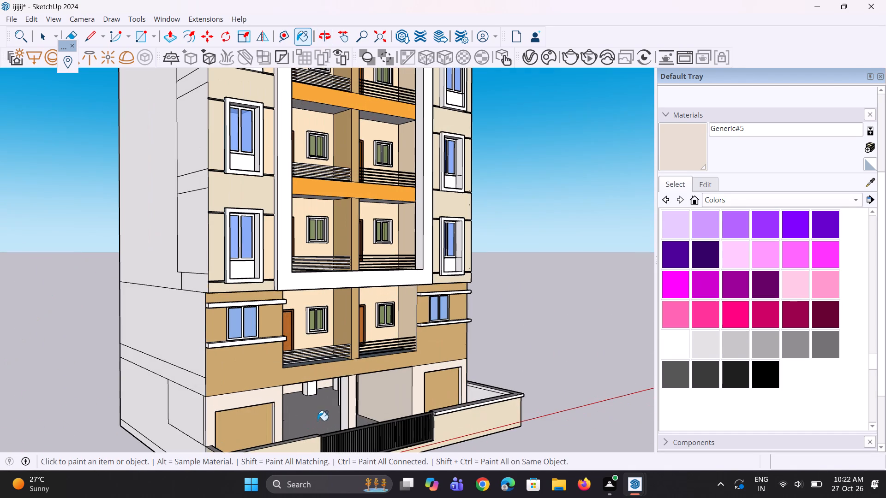
{"action": "left_click", "coordinate": [345, 408]}
Paint the side faces of the inner parking columns and the compound wall's inner face behind them with the cream material.
{"action": "scroll", "coordinate": [337, 403], "scroll_direction": "up", "scroll_amount": 3}
{"action": "middle_click_drag", "start_coordinate": [332, 398], "coordinate": [329, 373]}
{"action": "scroll", "coordinate": [282, 385], "scroll_direction": "up", "scroll_amount": 3}
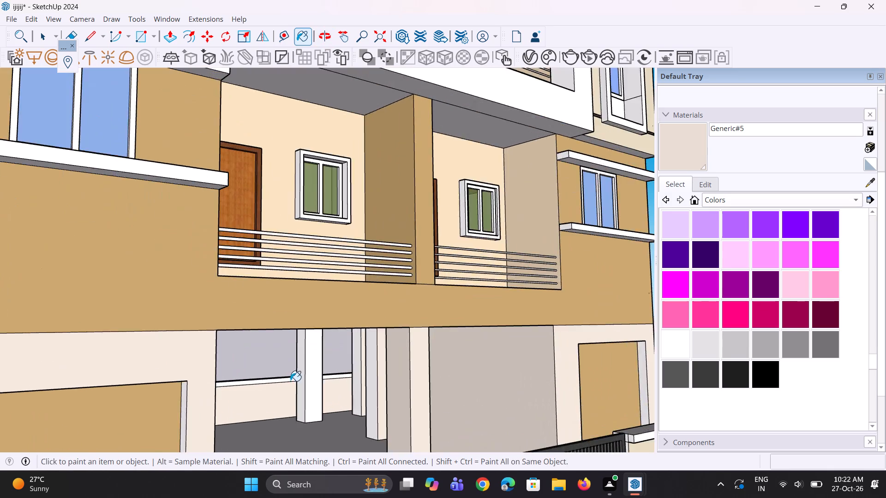
{"action": "scroll", "coordinate": [290, 381], "scroll_direction": "up", "scroll_amount": 3}
{"action": "left_click", "coordinate": [303, 387]}
{"action": "left_click", "coordinate": [377, 372]}
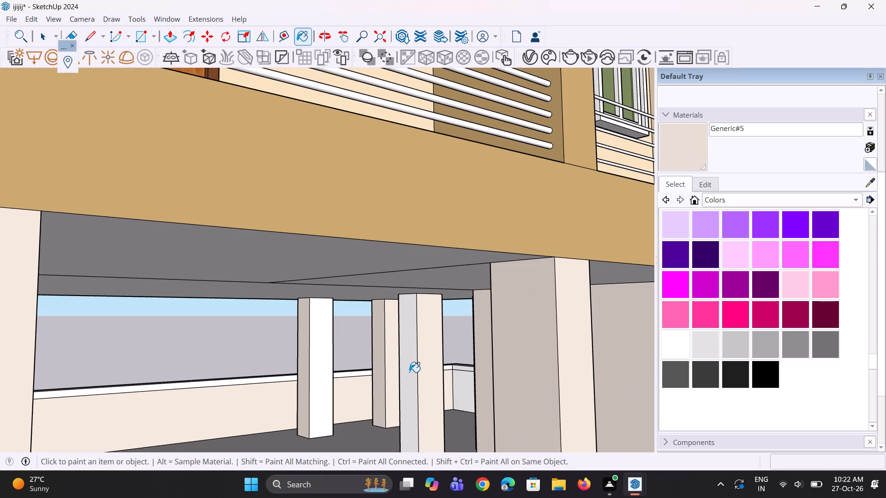
{"action": "left_click", "coordinate": [410, 372]}
{"action": "left_click", "coordinate": [457, 383]}
{"action": "scroll", "coordinate": [462, 374], "scroll_direction": "up", "scroll_amount": 2}
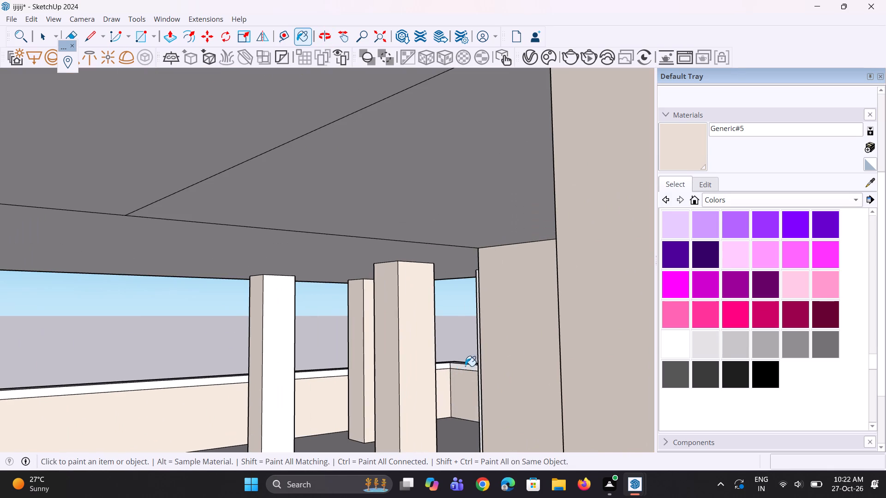
Paint the right ground-floor room's side wall facing the parking area with the cream material.
{"action": "scroll", "coordinate": [213, 372], "scroll_direction": "down", "scroll_amount": 3}
{"action": "middle_click_drag", "start_coordinate": [152, 399], "coordinate": [5, 405]}
{"action": "scroll", "coordinate": [161, 375], "scroll_direction": "down", "scroll_amount": 6}
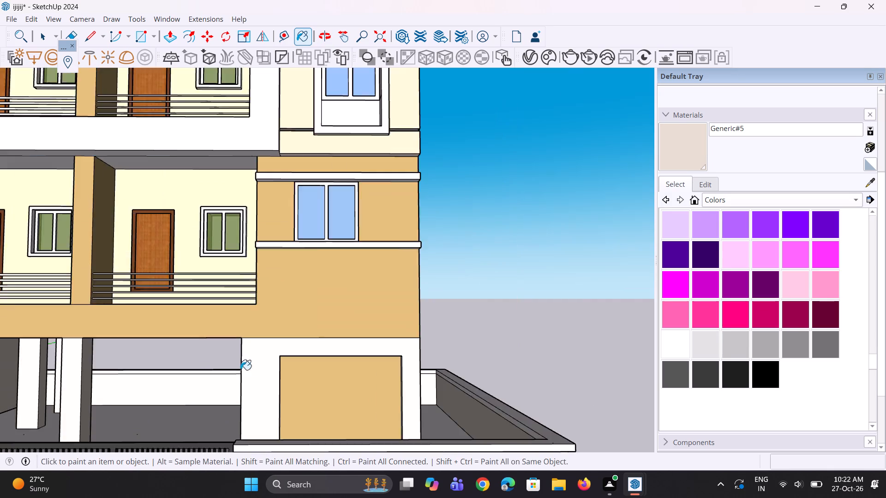
{"action": "left_click", "coordinate": [246, 390]}
{"action": "middle_click_drag", "start_coordinate": [241, 396], "coordinate": [323, 396]}
{"action": "left_click", "coordinate": [263, 399]}
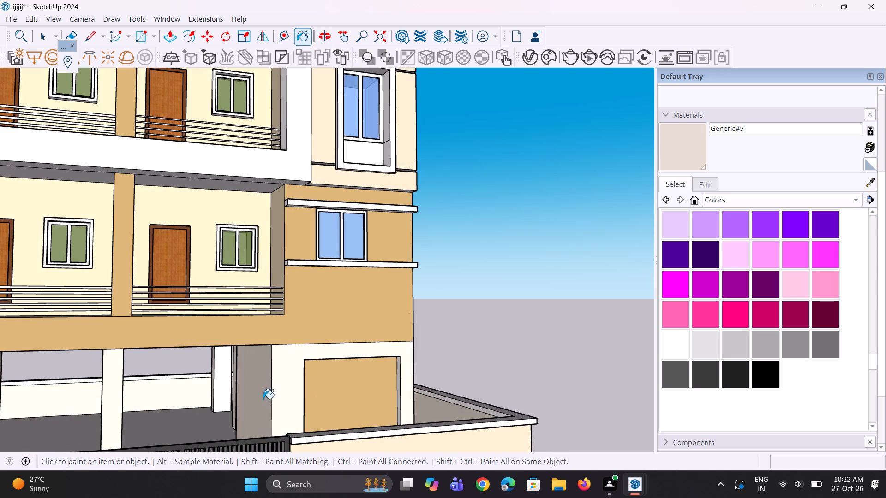
{"action": "middle_click_drag", "start_coordinate": [394, 398], "coordinate": [163, 403]}
{"action": "scroll", "coordinate": [163, 403], "scroll_direction": "up", "scroll_amount": 1}
{"action": "left_click", "coordinate": [377, 405]}
Paint the side and top recess edges around the right ground-floor room's tan panel with the cream material.
{"action": "scroll", "coordinate": [223, 395], "scroll_direction": "up", "scroll_amount": 1}
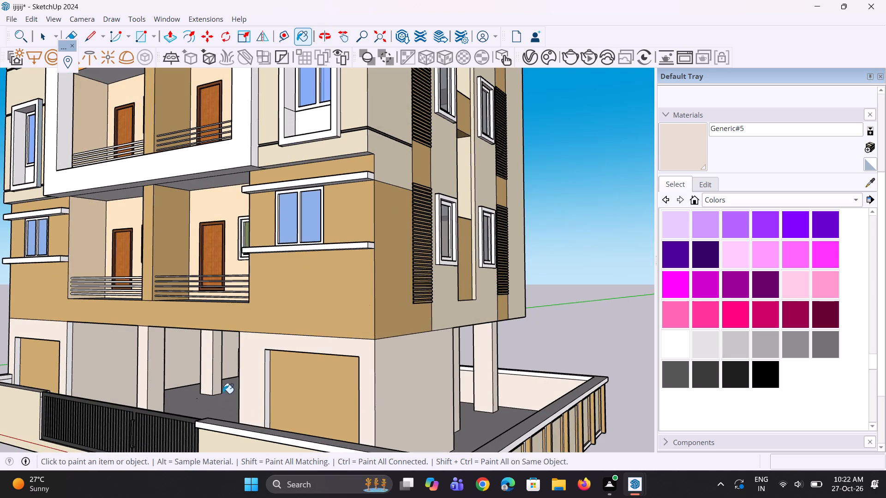
{"action": "scroll", "coordinate": [223, 393], "scroll_direction": "up", "scroll_amount": 2}
{"action": "scroll", "coordinate": [288, 391], "scroll_direction": "up", "scroll_amount": 3}
{"action": "left_click", "coordinate": [306, 389]}
{"action": "middle_click_drag", "start_coordinate": [311, 386], "coordinate": [412, 306]}
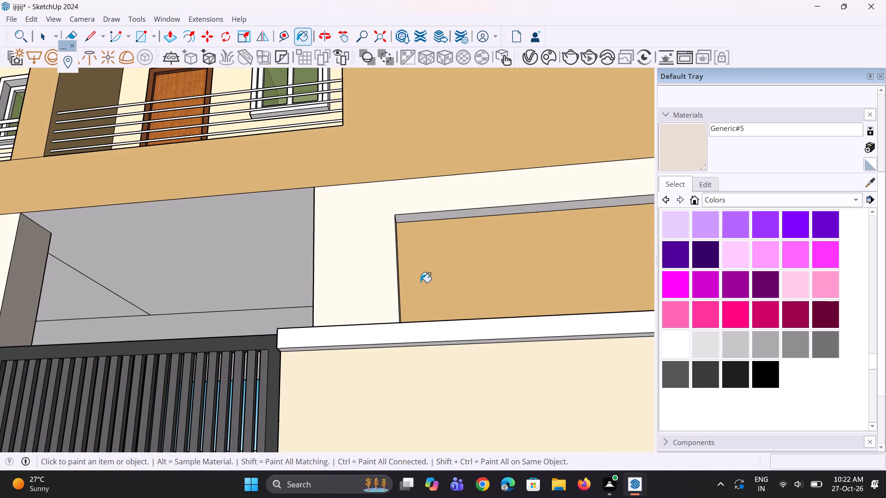
{"action": "left_click", "coordinate": [449, 216]}
{"action": "scroll", "coordinate": [249, 298], "scroll_direction": "down", "scroll_amount": 5}
{"action": "middle_click_drag", "start_coordinate": [263, 305], "coordinate": [399, 401]}
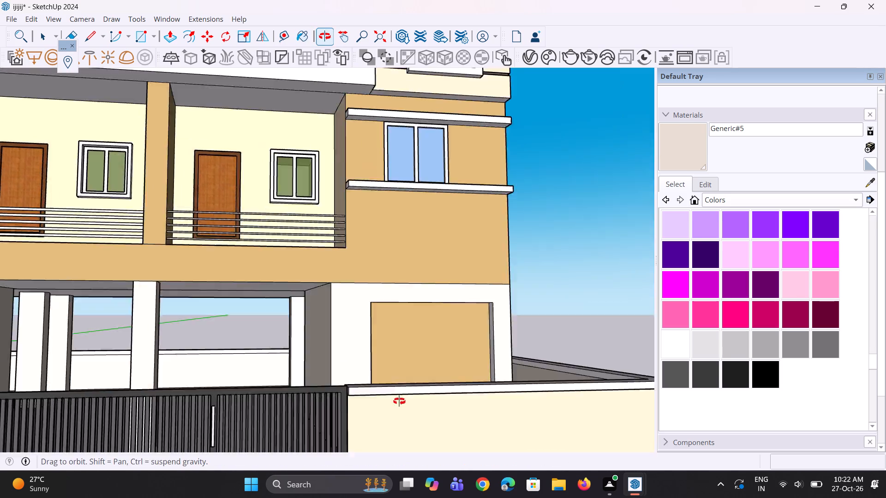
{"action": "middle_click_drag", "start_coordinate": [399, 401], "coordinate": [453, 409]}
{"action": "scroll", "coordinate": [516, 361], "scroll_direction": "up", "scroll_amount": 3}
{"action": "left_click", "coordinate": [490, 362]}
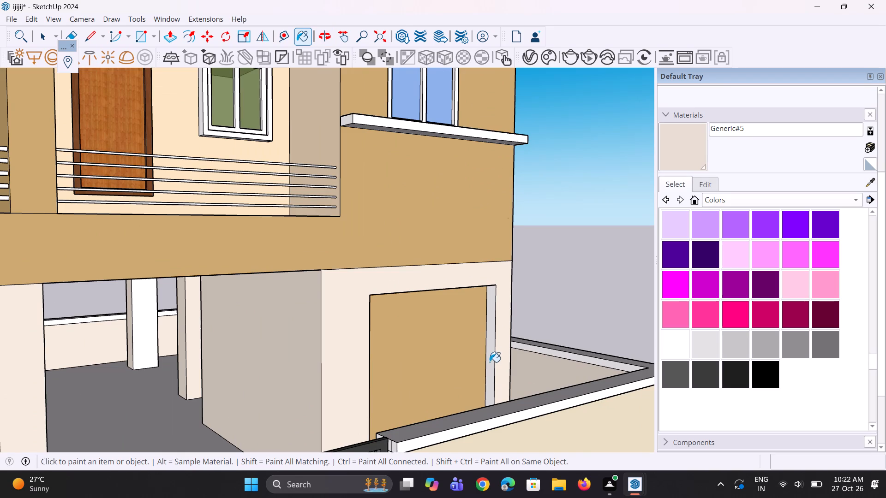
Paint the side and top recess edges around the left ground-floor room's tan panel with the cream material.
{"action": "scroll", "coordinate": [447, 350], "scroll_direction": "down", "scroll_amount": 12}
{"action": "middle_click_drag", "start_coordinate": [372, 375], "coordinate": [277, 388]}
{"action": "scroll", "coordinate": [154, 389], "scroll_direction": "up", "scroll_amount": 5}
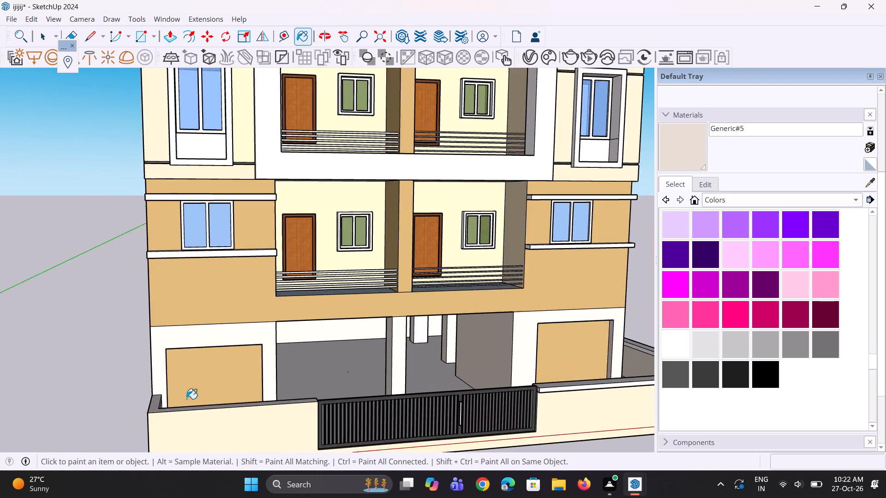
{"action": "scroll", "coordinate": [186, 399], "scroll_direction": "up", "scroll_amount": 1}
{"action": "middle_click_drag", "start_coordinate": [186, 399], "coordinate": [3, 388]}
{"action": "scroll", "coordinate": [102, 349], "scroll_direction": "up", "scroll_amount": 10}
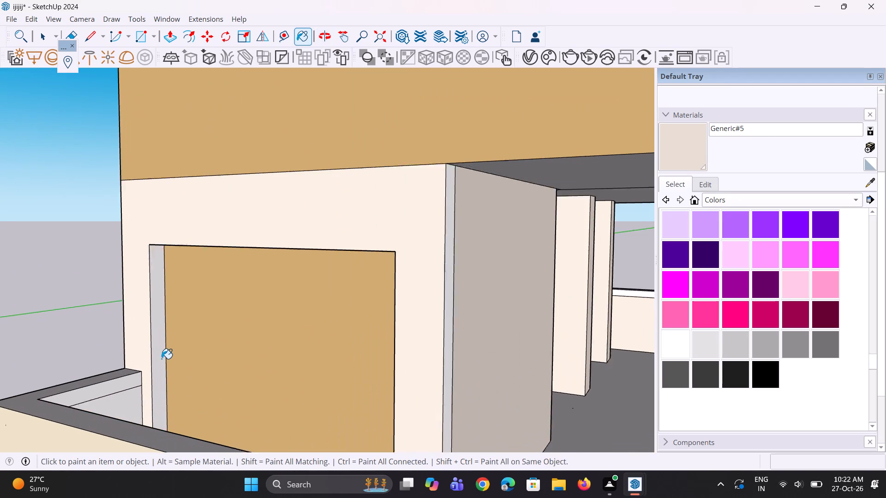
{"action": "scroll", "coordinate": [162, 359], "scroll_direction": "up", "scroll_amount": 1}
{"action": "left_click", "coordinate": [161, 359]}
{"action": "scroll", "coordinate": [213, 441], "scroll_direction": "down", "scroll_amount": 6}
{"action": "scroll", "coordinate": [239, 421], "scroll_direction": "up", "scroll_amount": 1}
{"action": "middle_click_drag", "start_coordinate": [243, 421], "coordinate": [473, 364]}
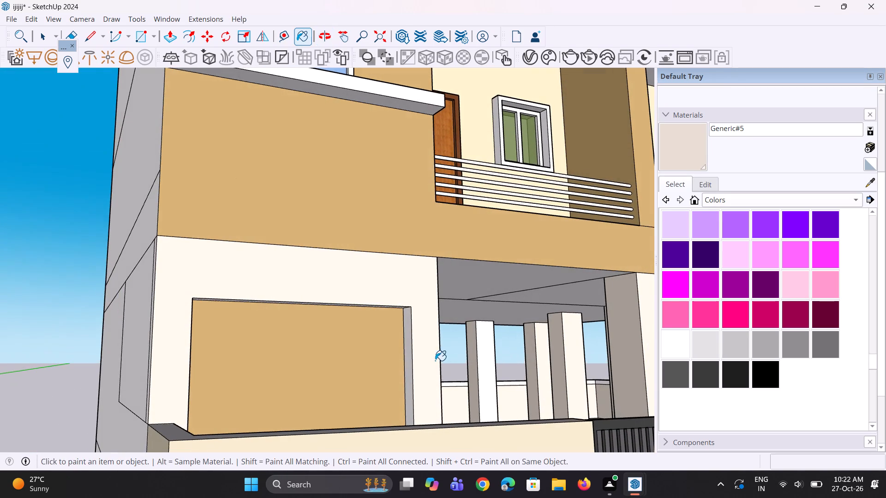
{"action": "left_click", "coordinate": [408, 372]}
{"action": "middle_click_drag", "start_coordinate": [399, 375], "coordinate": [370, 306]}
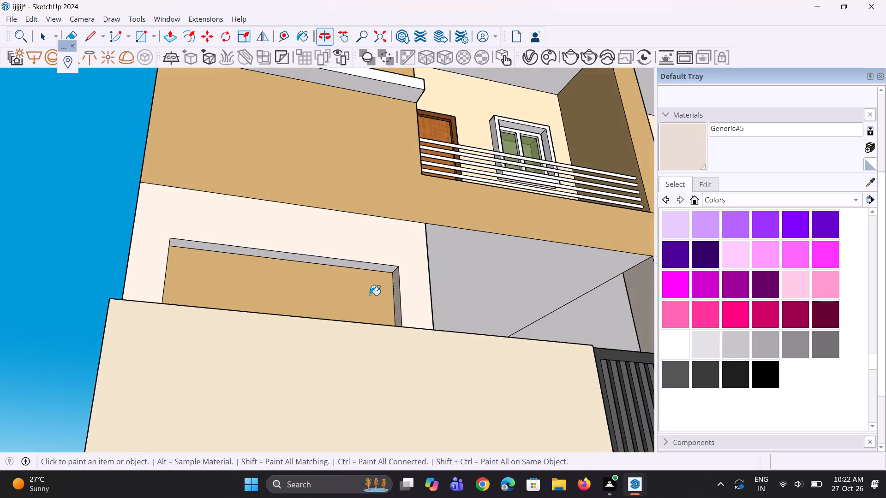
{"action": "scroll", "coordinate": [369, 275], "scroll_direction": "up", "scroll_amount": 2}
{"action": "left_click", "coordinate": [377, 264]}
Paint the three sections of the parking area's ceiling with the cream material.
{"action": "scroll", "coordinate": [190, 319], "scroll_direction": "down", "scroll_amount": 4}
{"action": "middle_click_drag", "start_coordinate": [313, 356], "coordinate": [258, 446]}
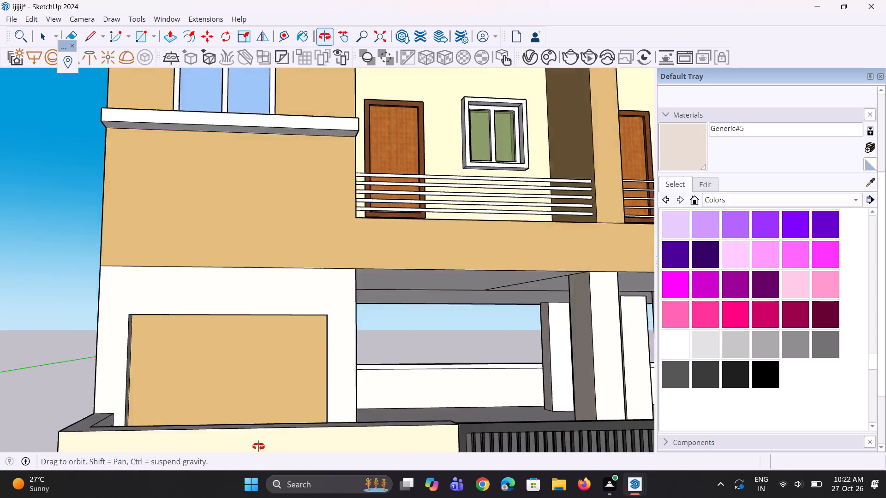
{"action": "middle_click_drag", "start_coordinate": [258, 446], "coordinate": [257, 443]}
{"action": "middle_click_drag", "start_coordinate": [281, 388], "coordinate": [307, 305]}
{"action": "left_click", "coordinate": [448, 284]}
{"action": "left_click", "coordinate": [445, 354]}
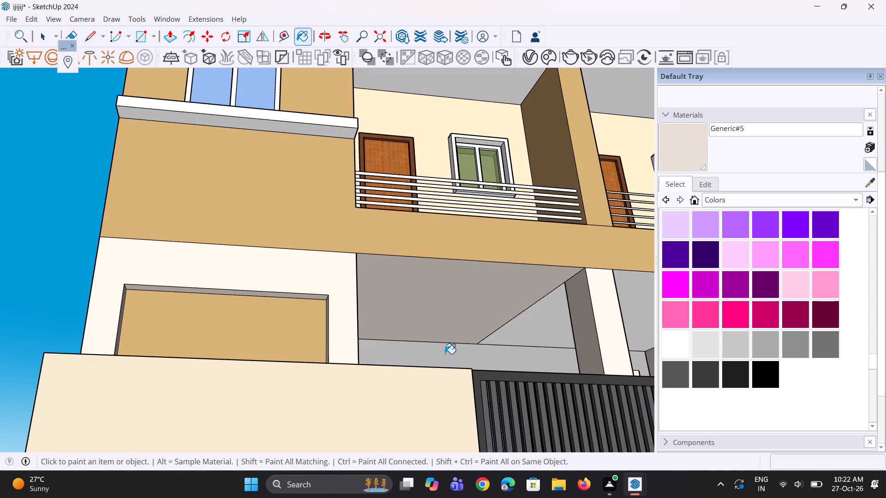
{"action": "left_click", "coordinate": [518, 334]}
Erase the seam lines dividing the parking ceiling, including the small triangle beside the left room's inner corner.
{"action": "middle_click_drag", "start_coordinate": [530, 338], "coordinate": [401, 367]}
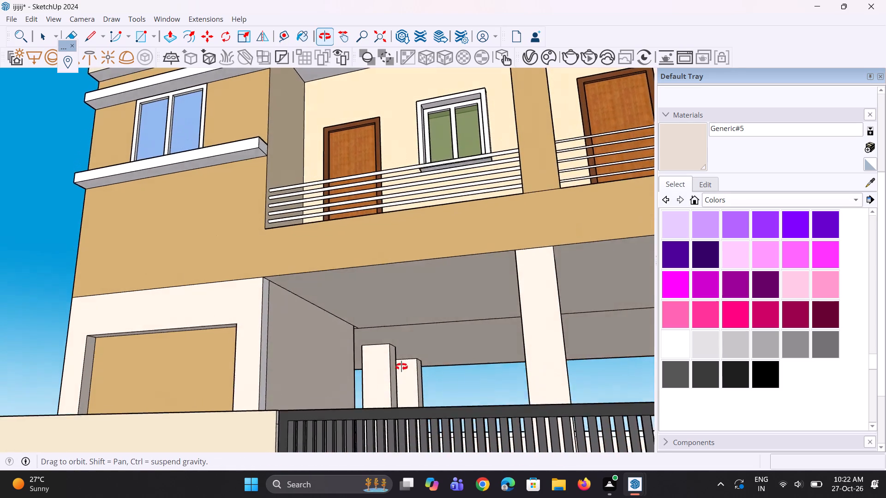
{"action": "middle_click_drag", "start_coordinate": [401, 367], "coordinate": [436, 350]}
{"action": "scroll", "coordinate": [514, 342], "scroll_direction": "up", "scroll_amount": 4}
{"action": "key", "text": "e"}
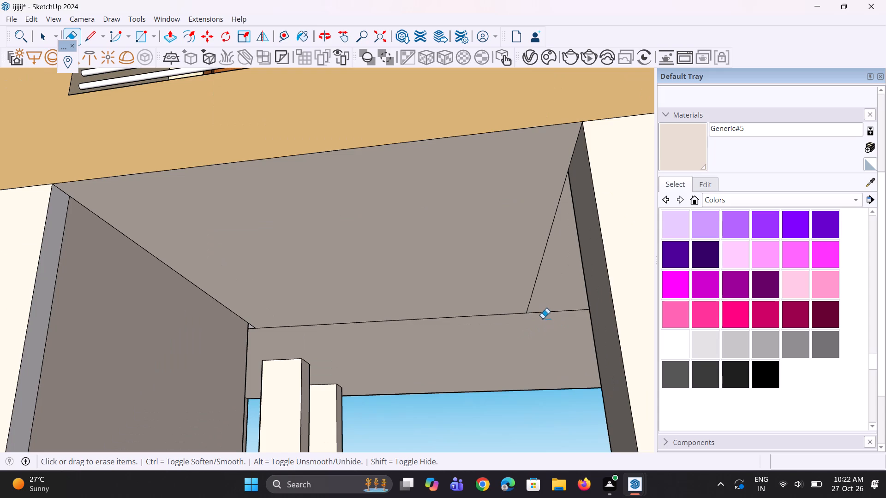
{"action": "left_click_drag", "start_coordinate": [539, 316], "coordinate": [525, 313]}
{"action": "scroll", "coordinate": [415, 364], "scroll_direction": "down", "scroll_amount": 6}
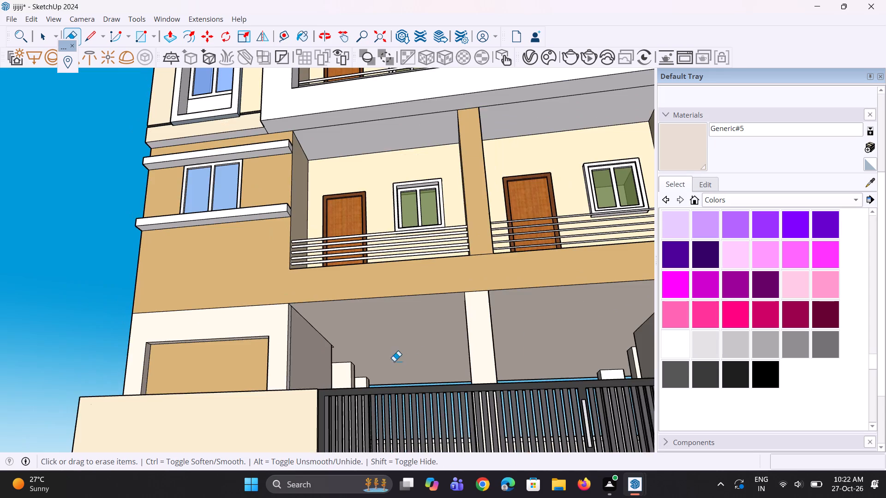
{"action": "middle_click_drag", "start_coordinate": [380, 359], "coordinate": [312, 369]}
{"action": "scroll", "coordinate": [350, 343], "scroll_direction": "up", "scroll_amount": 17}
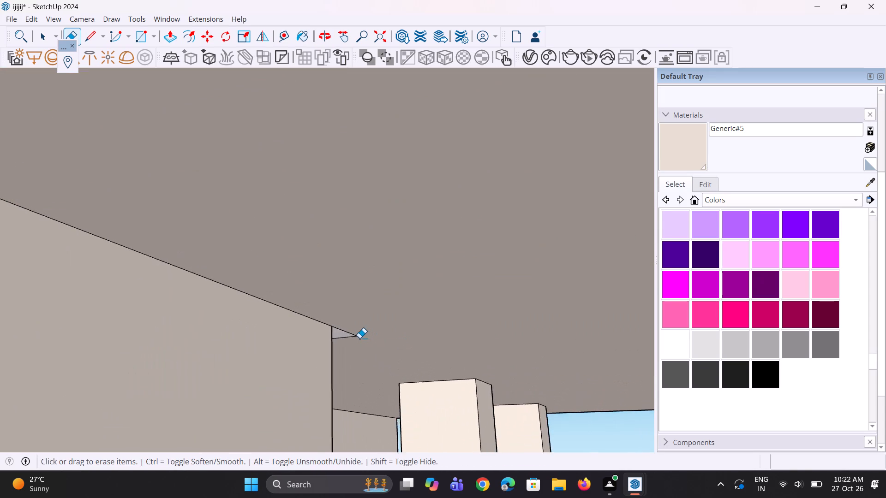
{"action": "left_click_drag", "start_coordinate": [352, 336], "coordinate": [346, 339]}
{"action": "left_click_drag", "start_coordinate": [350, 327], "coordinate": [350, 340]}
Save the model and return to the Select tool.
{"action": "middle_click_drag", "start_coordinate": [368, 350], "coordinate": [199, 367]}
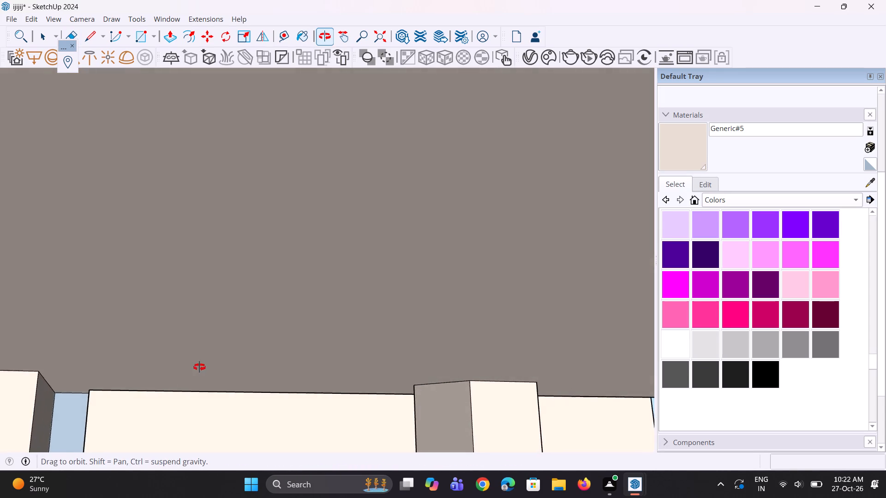
{"action": "middle_click_drag", "start_coordinate": [199, 367], "coordinate": [446, 365]}
{"action": "scroll", "coordinate": [458, 403], "scroll_direction": "down", "scroll_amount": 11}
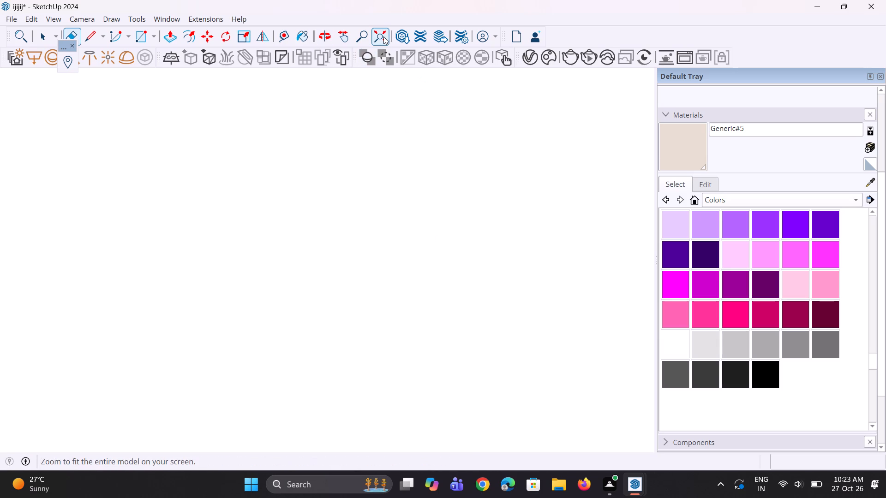
{"action": "left_click", "coordinate": [383, 36]}
{"action": "middle_click_drag", "start_coordinate": [335, 160], "coordinate": [335, 255]}
{"action": "scroll", "coordinate": [425, 357], "scroll_direction": "up", "scroll_amount": 4}
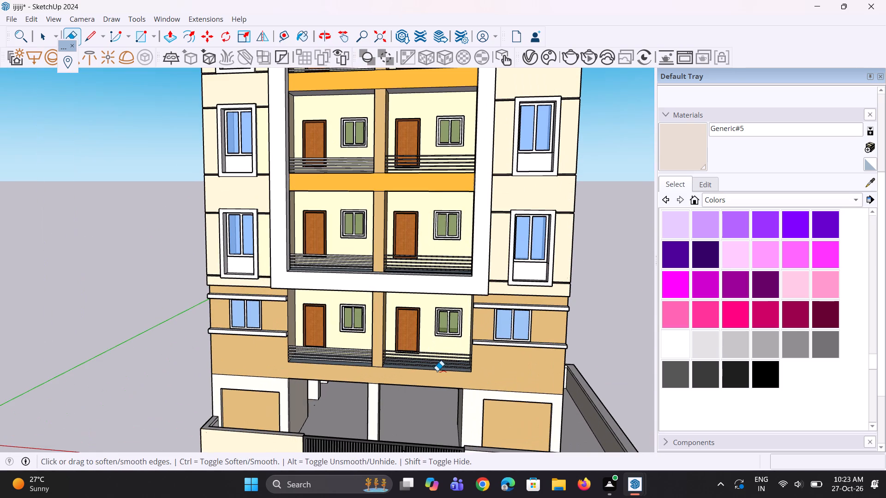
{"action": "key", "text": "ctrl+s"}
{"action": "key", "text": "space"}
{"action": "key", "text": "space"}
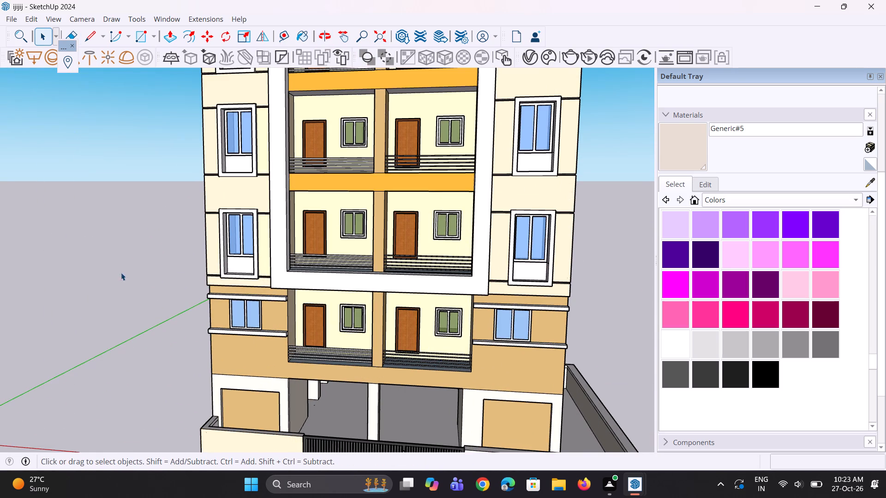
Examine the finished building's front and side elevations, including the balconies, windows, louvre strips and ground-floor parking.
{"action": "scroll", "coordinate": [0, 243], "scroll_direction": "down", "scroll_amount": 6}
{"action": "middle_click_drag", "start_coordinate": [206, 305], "coordinate": [275, 288]}
{"action": "scroll", "coordinate": [310, 407], "scroll_direction": "down", "scroll_amount": 5}
{"action": "scroll", "coordinate": [301, 304], "scroll_direction": "up", "scroll_amount": 5}
{"action": "scroll", "coordinate": [287, 312], "scroll_direction": "down", "scroll_amount": 3}
{"action": "middle_click_drag", "start_coordinate": [257, 324], "coordinate": [220, 331]}
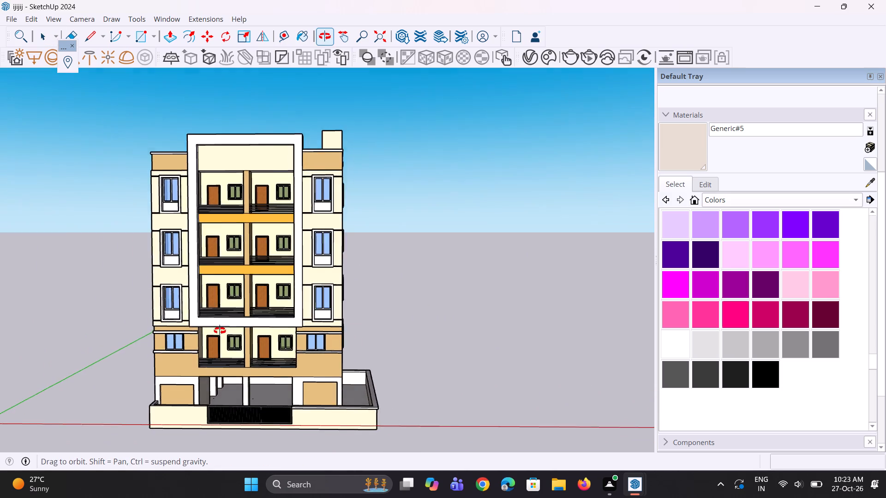
{"action": "middle_click_drag", "start_coordinate": [220, 331], "coordinate": [78, 323]}
{"action": "scroll", "coordinate": [78, 323], "scroll_direction": "down", "scroll_amount": 1}
{"action": "scroll", "coordinate": [205, 173], "scroll_direction": "up", "scroll_amount": 2}
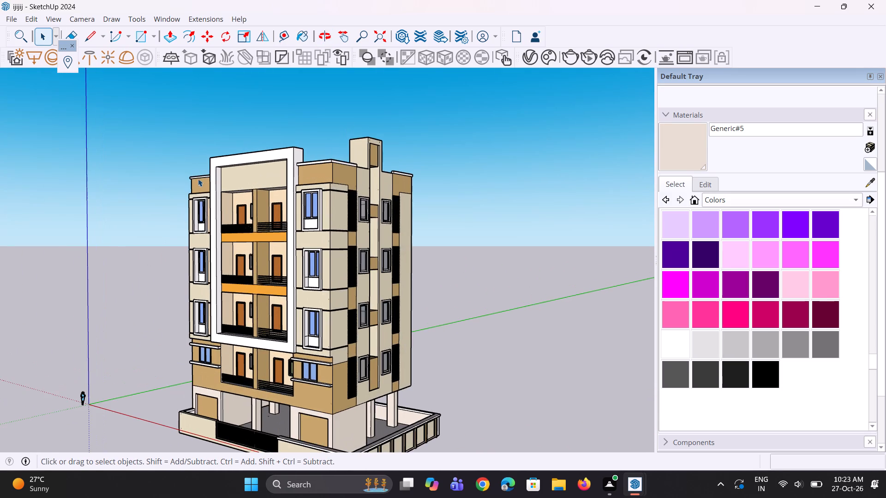
{"action": "scroll", "coordinate": [198, 180], "scroll_direction": "down", "scroll_amount": 1}
{"action": "middle_click_drag", "start_coordinate": [199, 190], "coordinate": [202, 172]}
{"action": "scroll", "coordinate": [210, 156], "scroll_direction": "up", "scroll_amount": 2}
{"action": "scroll", "coordinate": [206, 162], "scroll_direction": "down", "scroll_amount": 1}
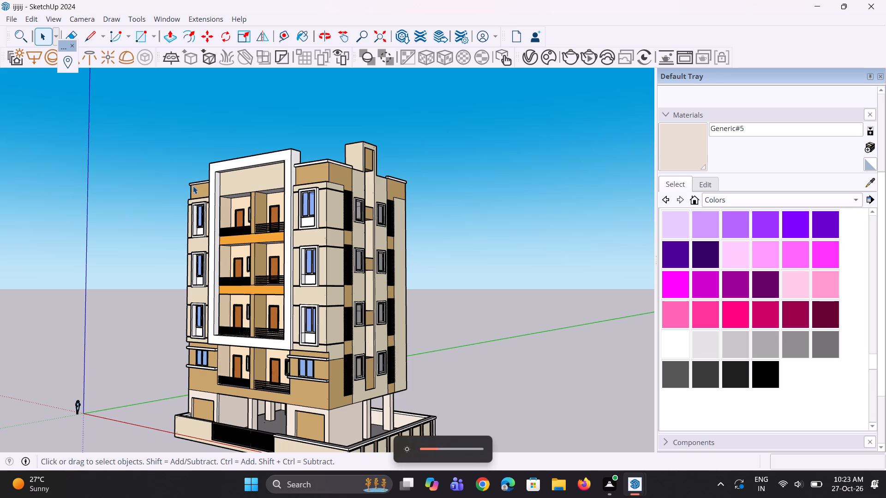
{"action": "scroll", "coordinate": [236, 279], "scroll_direction": "up", "scroll_amount": 1}
{"action": "middle_click_drag", "start_coordinate": [242, 279], "coordinate": [234, 276]}
{"action": "scroll", "coordinate": [234, 276], "scroll_direction": "down", "scroll_amount": 1}
{"action": "scroll", "coordinate": [308, 234], "scroll_direction": "up", "scroll_amount": 7}
{"action": "middle_click_drag", "start_coordinate": [353, 221], "coordinate": [198, 204]}
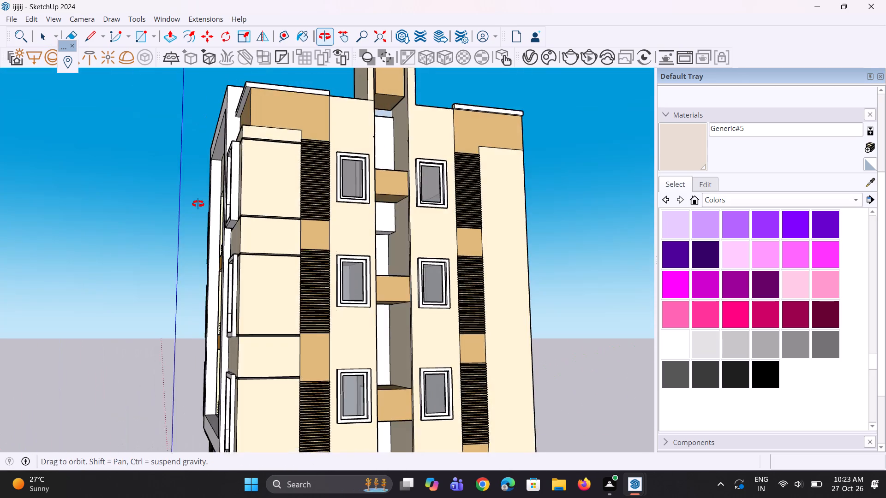
{"action": "middle_click_drag", "start_coordinate": [198, 204], "coordinate": [299, 221]}
{"action": "scroll", "coordinate": [302, 219], "scroll_direction": "down", "scroll_amount": 4}
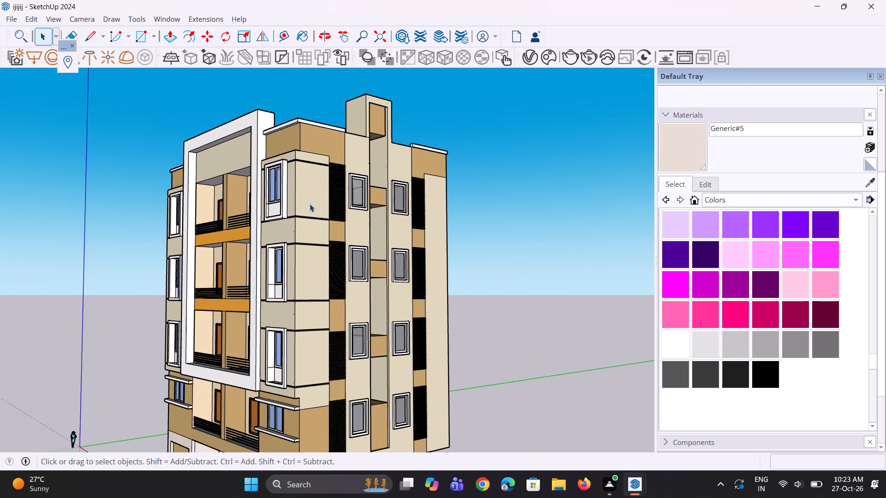
{"action": "scroll", "coordinate": [310, 204], "scroll_direction": "down", "scroll_amount": 4}
{"action": "scroll", "coordinate": [310, 204], "scroll_direction": "up", "scroll_amount": 1}
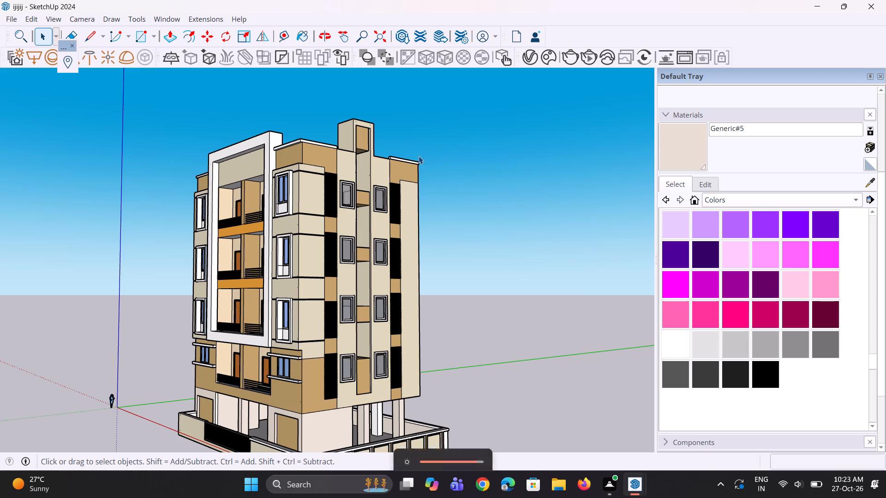
Export a front-corner perspective view of the building as a 2D PNG image named ijijij in the Documents folder.
{"action": "scroll", "coordinate": [290, 267], "scroll_direction": "down", "scroll_amount": 5}
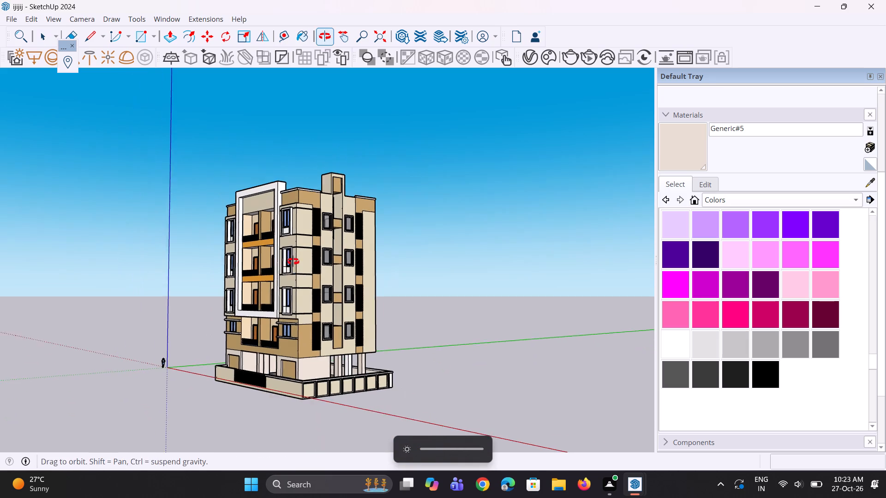
{"action": "scroll", "coordinate": [356, 163], "scroll_direction": "up", "scroll_amount": 4}
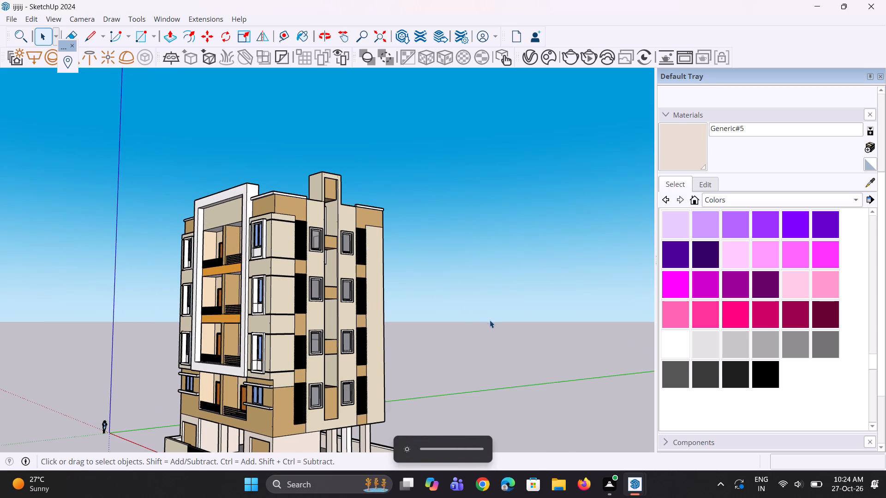
{"action": "left_click", "coordinate": [15, 17]}
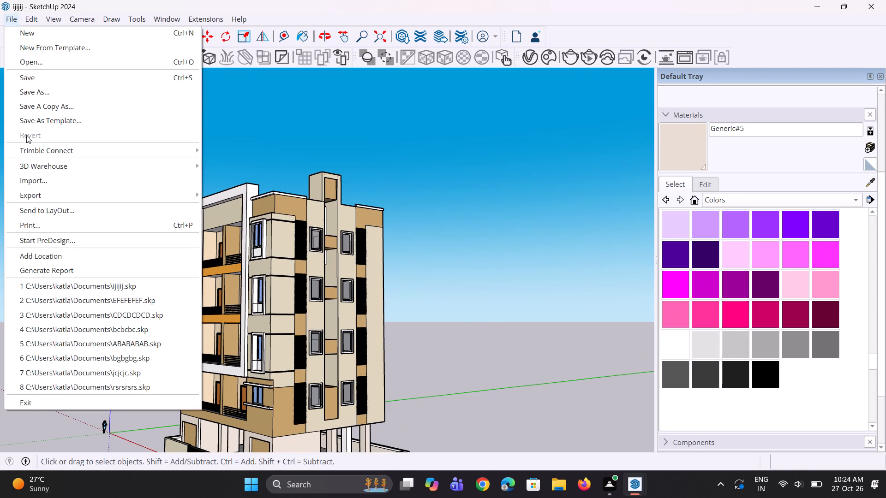
{"action": "left_click_drag", "start_coordinate": [32, 195], "coordinate": [41, 196]}
{"action": "left_click", "coordinate": [213, 211]}
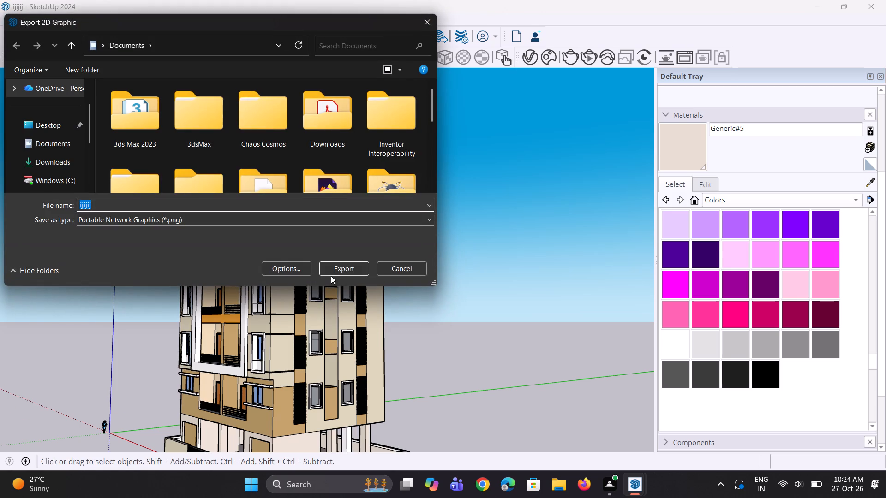
{"action": "left_click", "coordinate": [334, 271]}
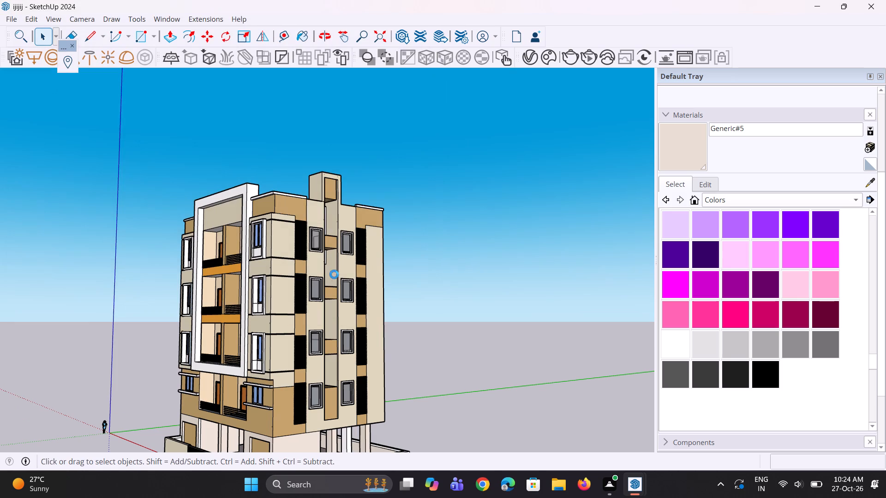